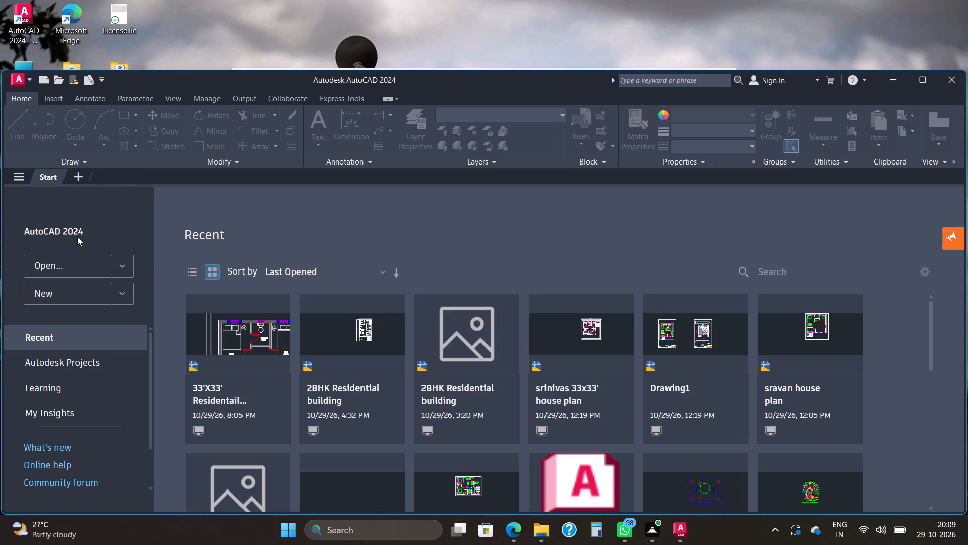
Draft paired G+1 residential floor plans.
Create a new blank drawing and maximize the application window.
{"action": "left_click", "coordinate": [73, 285]}
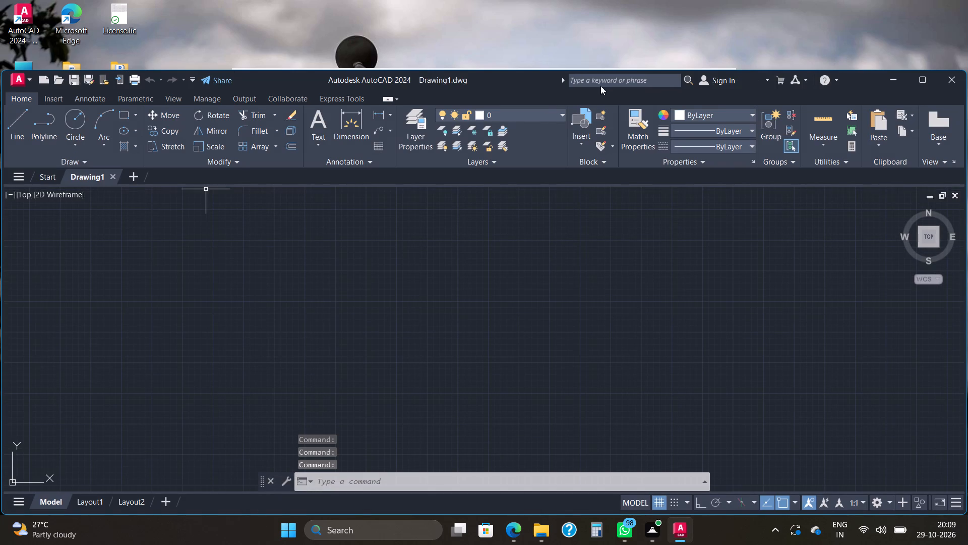
{"action": "left_click", "coordinate": [923, 82]}
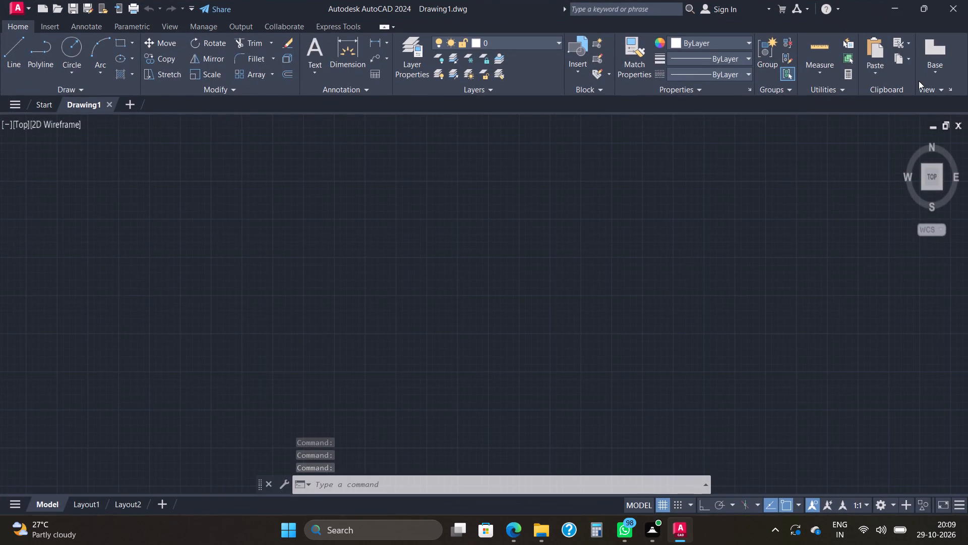
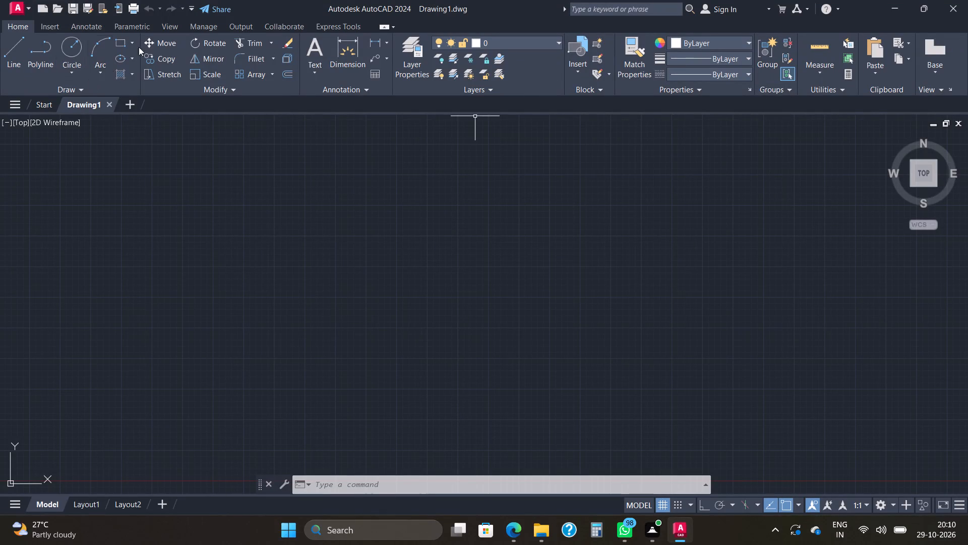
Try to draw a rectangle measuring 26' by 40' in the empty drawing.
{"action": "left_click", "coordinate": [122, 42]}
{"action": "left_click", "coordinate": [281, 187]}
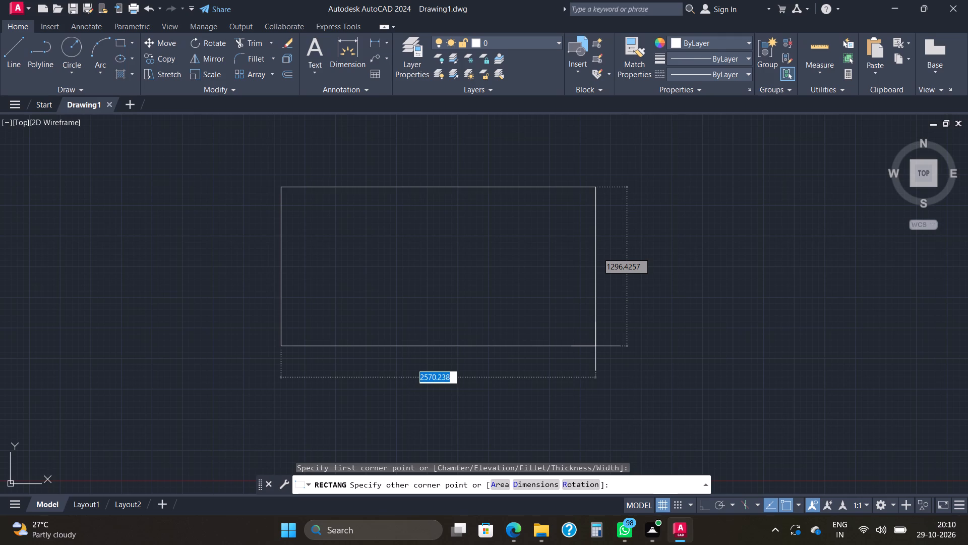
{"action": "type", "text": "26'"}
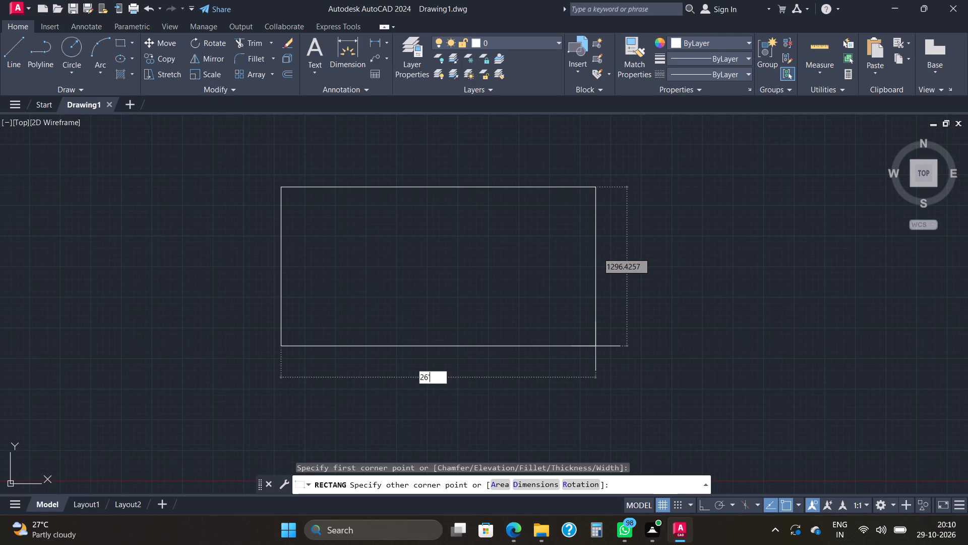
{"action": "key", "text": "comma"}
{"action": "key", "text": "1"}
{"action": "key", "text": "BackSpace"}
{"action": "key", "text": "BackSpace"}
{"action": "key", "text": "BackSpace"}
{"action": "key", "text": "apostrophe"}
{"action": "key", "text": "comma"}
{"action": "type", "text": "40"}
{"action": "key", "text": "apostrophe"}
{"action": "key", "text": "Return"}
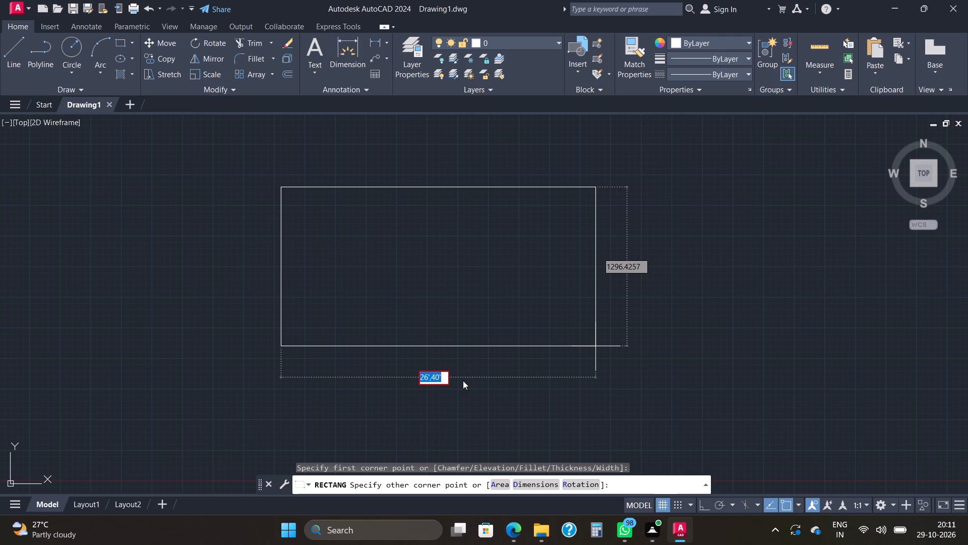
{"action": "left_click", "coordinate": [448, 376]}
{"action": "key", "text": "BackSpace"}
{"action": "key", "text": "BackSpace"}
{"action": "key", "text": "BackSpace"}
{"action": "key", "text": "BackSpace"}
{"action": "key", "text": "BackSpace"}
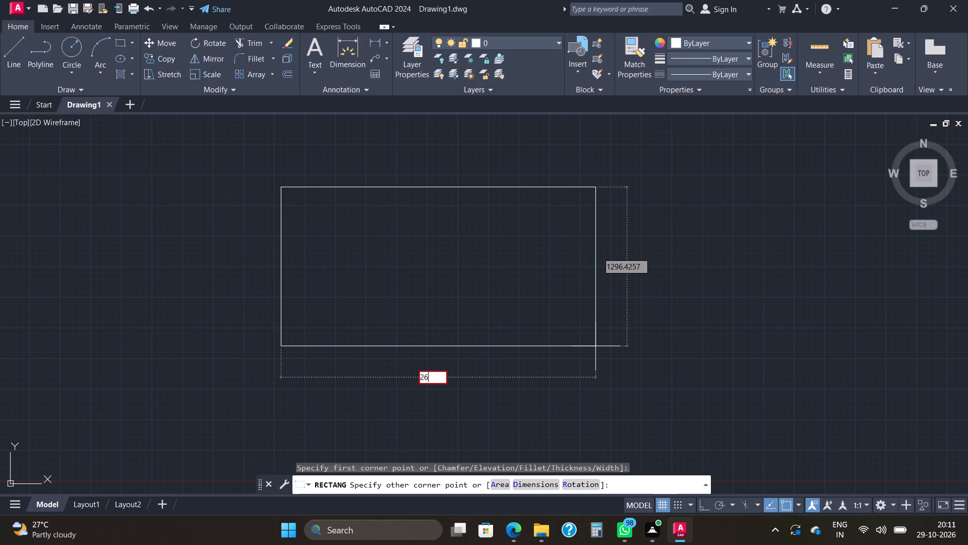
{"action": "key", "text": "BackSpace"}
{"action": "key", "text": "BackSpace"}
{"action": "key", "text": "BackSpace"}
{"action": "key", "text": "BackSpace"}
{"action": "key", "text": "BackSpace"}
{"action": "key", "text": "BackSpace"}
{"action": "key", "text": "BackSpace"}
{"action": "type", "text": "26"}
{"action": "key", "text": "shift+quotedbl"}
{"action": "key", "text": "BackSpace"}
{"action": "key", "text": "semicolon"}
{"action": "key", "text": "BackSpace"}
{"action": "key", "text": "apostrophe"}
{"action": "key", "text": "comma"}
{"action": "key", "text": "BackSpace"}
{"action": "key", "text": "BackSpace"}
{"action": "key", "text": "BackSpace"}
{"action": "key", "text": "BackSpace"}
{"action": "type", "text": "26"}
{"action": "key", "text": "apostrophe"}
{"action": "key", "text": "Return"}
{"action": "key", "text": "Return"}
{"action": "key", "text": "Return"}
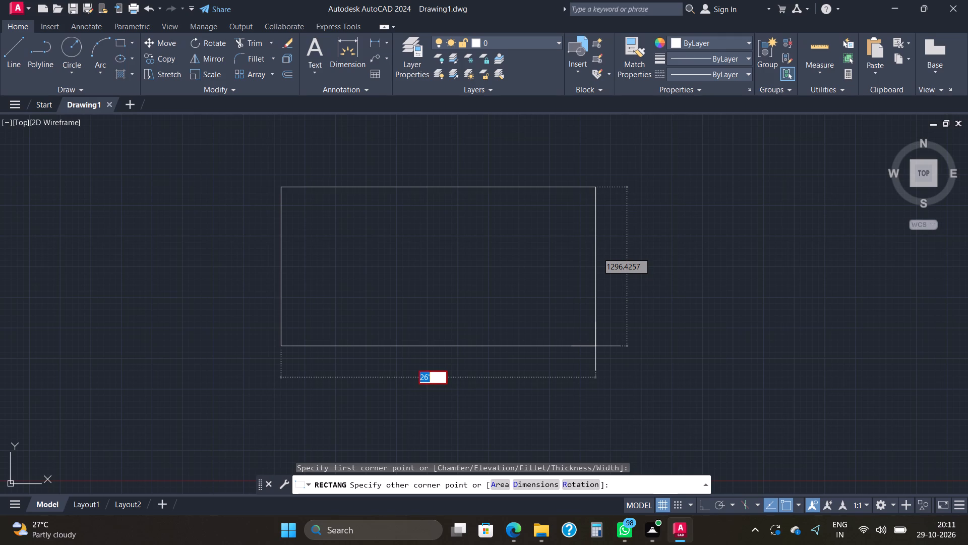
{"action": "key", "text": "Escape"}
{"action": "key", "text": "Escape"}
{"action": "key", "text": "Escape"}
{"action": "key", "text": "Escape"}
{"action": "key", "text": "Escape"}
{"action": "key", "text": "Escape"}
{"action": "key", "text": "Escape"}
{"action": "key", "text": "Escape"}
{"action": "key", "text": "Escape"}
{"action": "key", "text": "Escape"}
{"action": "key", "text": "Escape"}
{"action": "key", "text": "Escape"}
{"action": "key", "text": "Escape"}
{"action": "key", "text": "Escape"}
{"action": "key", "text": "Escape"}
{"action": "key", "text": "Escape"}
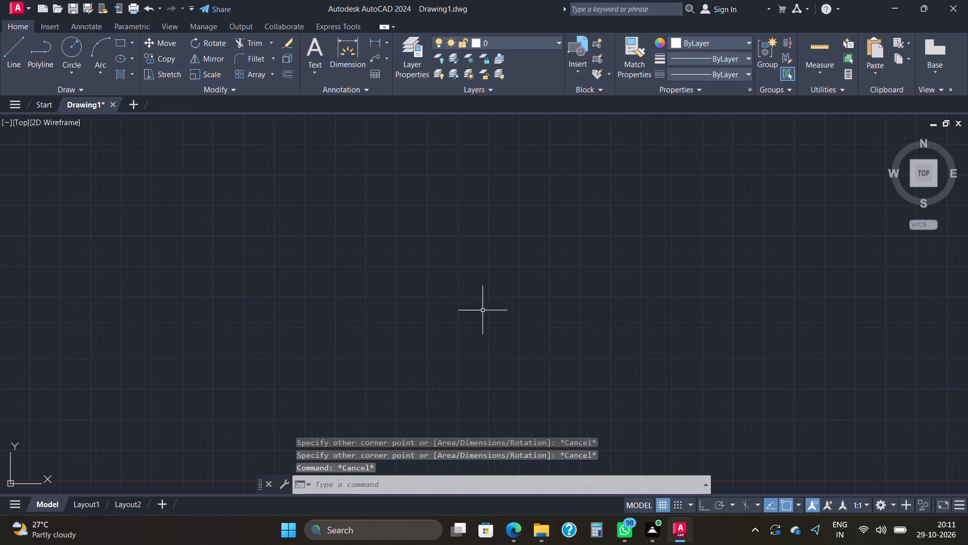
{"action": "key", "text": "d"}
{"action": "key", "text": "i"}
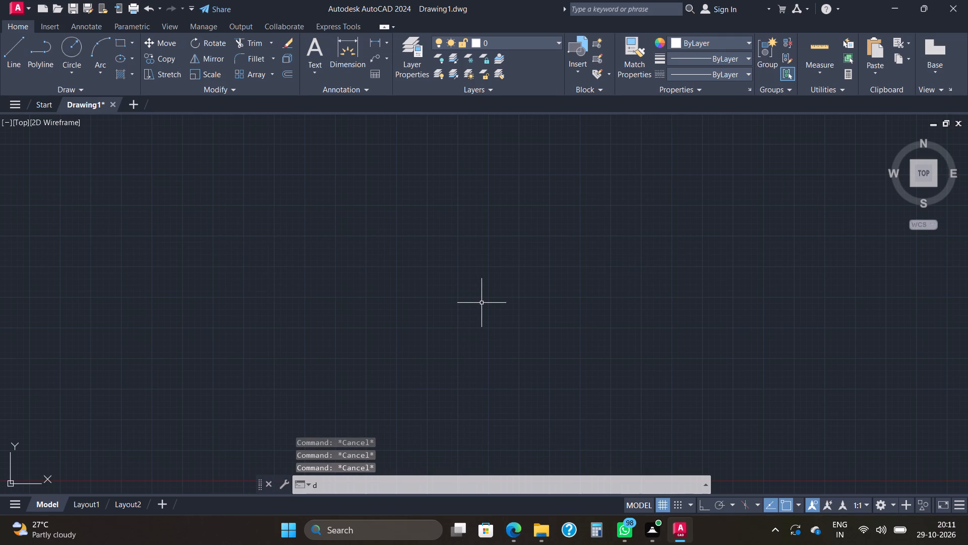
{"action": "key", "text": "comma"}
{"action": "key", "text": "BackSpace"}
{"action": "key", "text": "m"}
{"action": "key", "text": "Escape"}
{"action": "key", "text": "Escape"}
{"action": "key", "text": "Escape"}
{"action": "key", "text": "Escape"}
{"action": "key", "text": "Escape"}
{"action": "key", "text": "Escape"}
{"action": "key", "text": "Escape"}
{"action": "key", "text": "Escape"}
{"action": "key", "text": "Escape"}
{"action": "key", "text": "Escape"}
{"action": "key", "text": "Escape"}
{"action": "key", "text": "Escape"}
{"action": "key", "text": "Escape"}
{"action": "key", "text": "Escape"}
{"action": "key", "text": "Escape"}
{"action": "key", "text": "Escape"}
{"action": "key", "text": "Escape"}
Modify the ISO-25 dimension style so its primary linear unit format is Architectural.
{"action": "type", "text": "dim"}
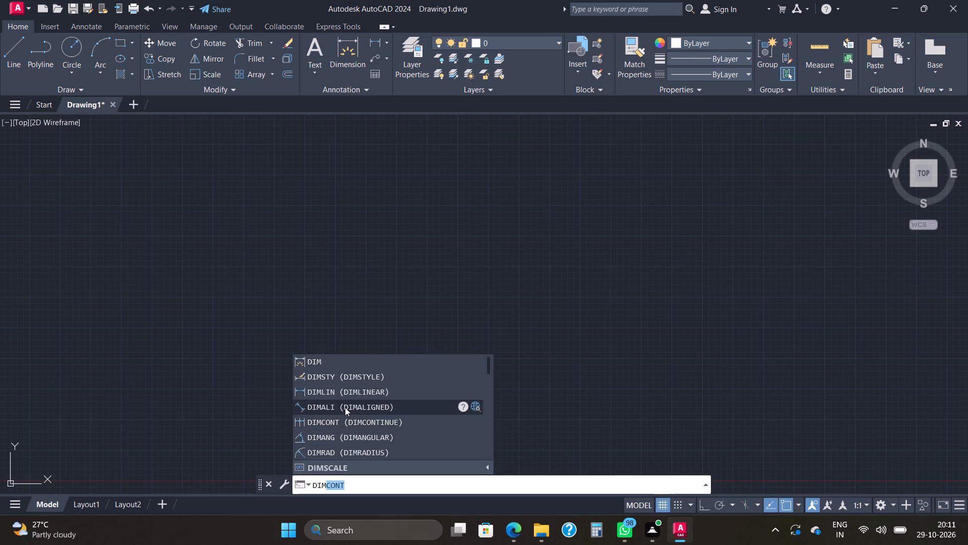
{"action": "left_click", "coordinate": [337, 376]}
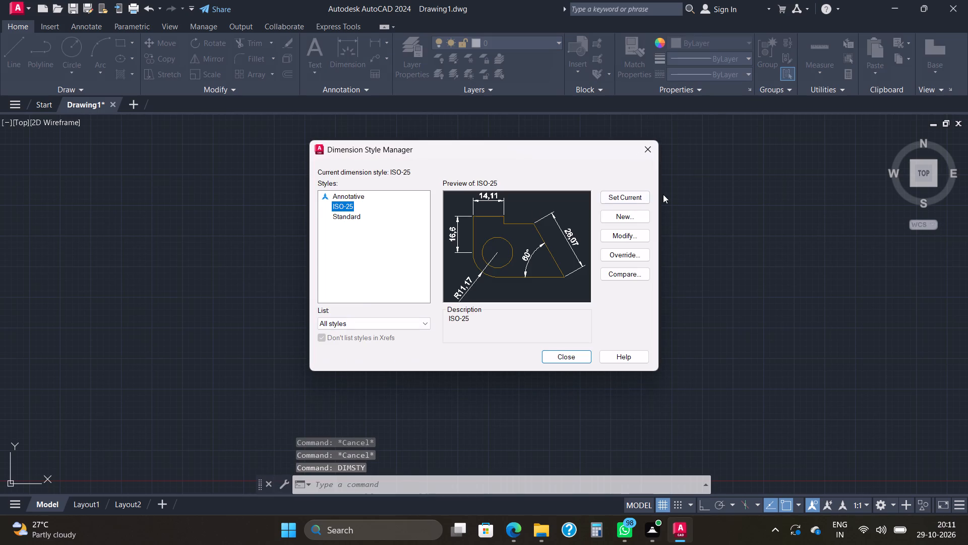
{"action": "left_click", "coordinate": [626, 235]}
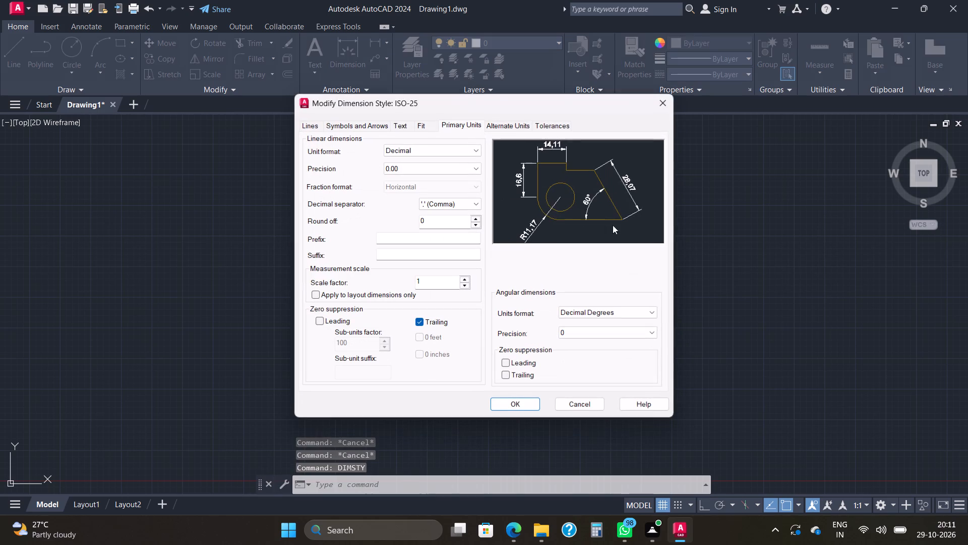
{"action": "left_click", "coordinate": [465, 125]}
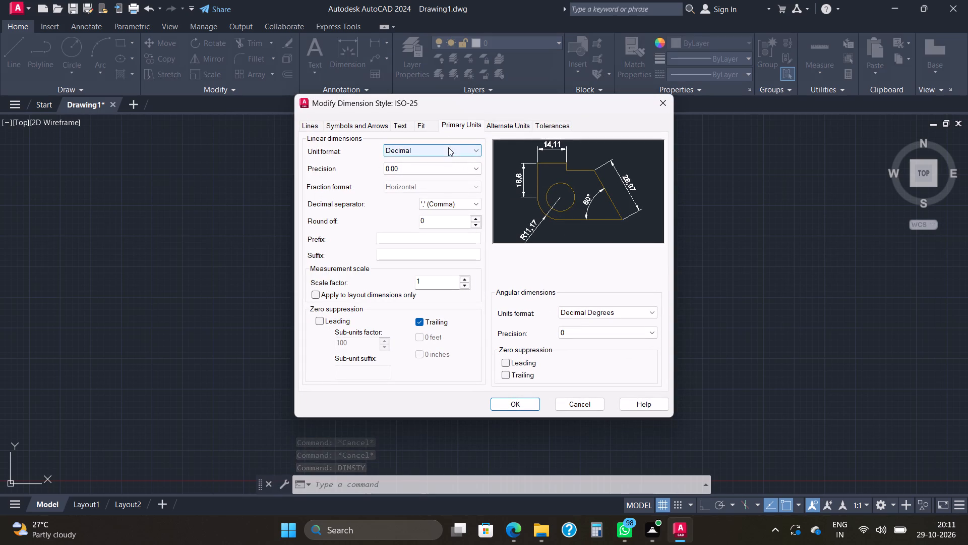
{"action": "left_click", "coordinate": [448, 147]}
{"action": "left_click", "coordinate": [436, 184]}
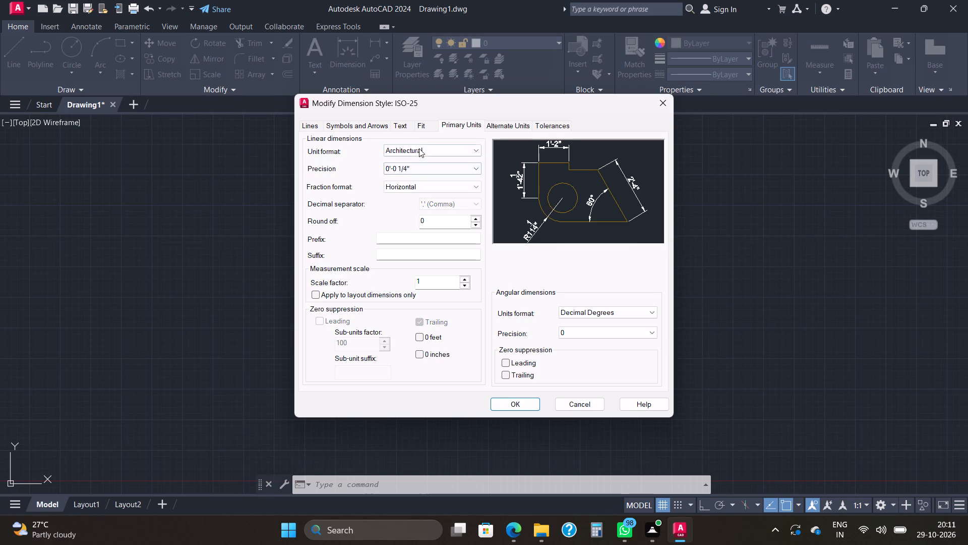
Set the ISO-25 dimension style's text height to 10 and apply the changes.
{"action": "left_click", "coordinate": [401, 126]}
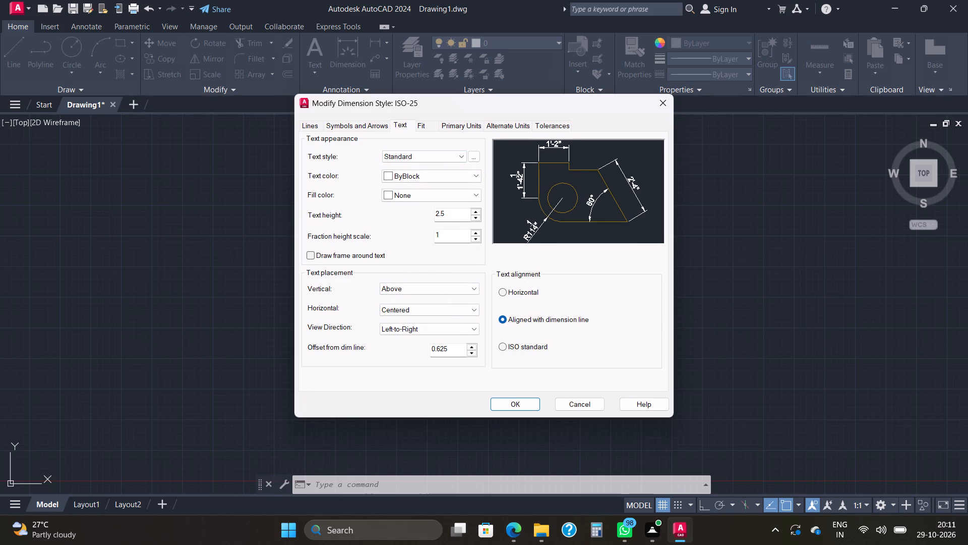
{"action": "left_click_drag", "start_coordinate": [449, 212], "coordinate": [432, 212]}
{"action": "type", "text": "10"}
{"action": "left_click", "coordinate": [513, 399]}
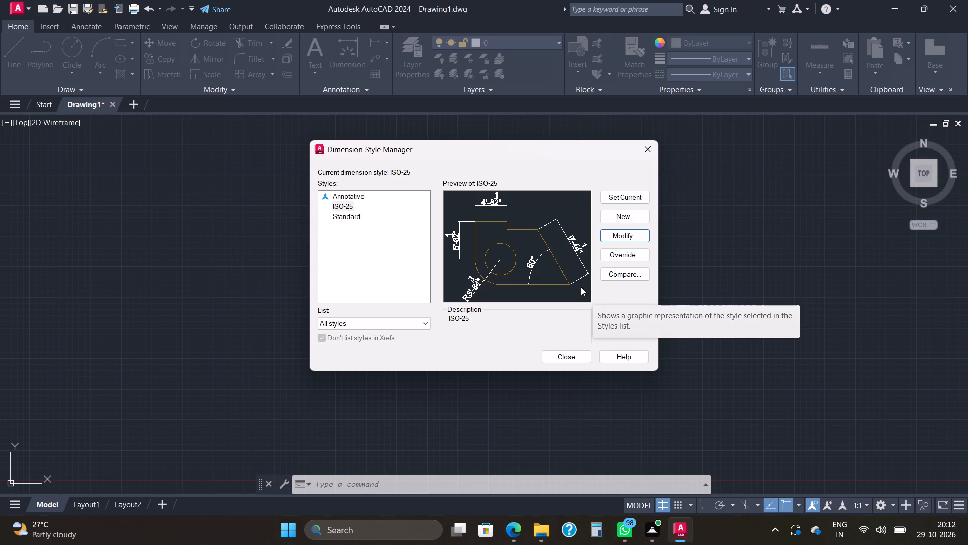
Turn on zero suppression for 0 feet and 0 inches in the ISO-25 style's primary linear units.
{"action": "left_click", "coordinate": [617, 235]}
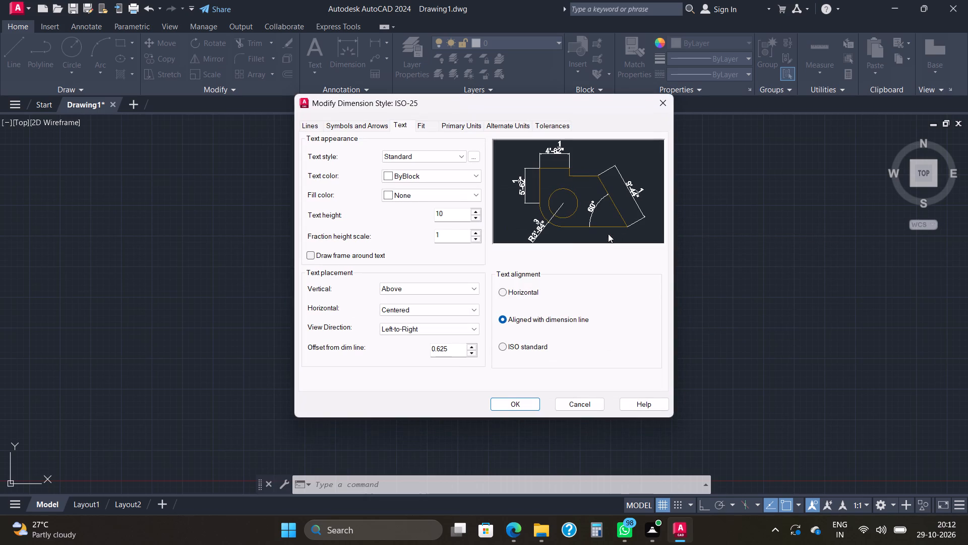
{"action": "left_click", "coordinate": [455, 122]}
{"action": "left_click", "coordinate": [421, 334]}
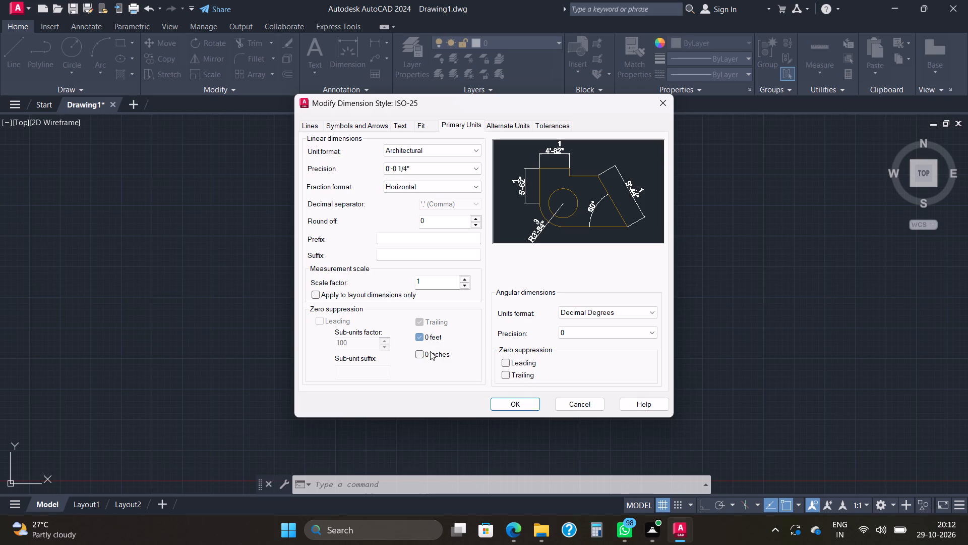
{"action": "left_click", "coordinate": [420, 354]}
{"action": "left_click", "coordinate": [530, 404]}
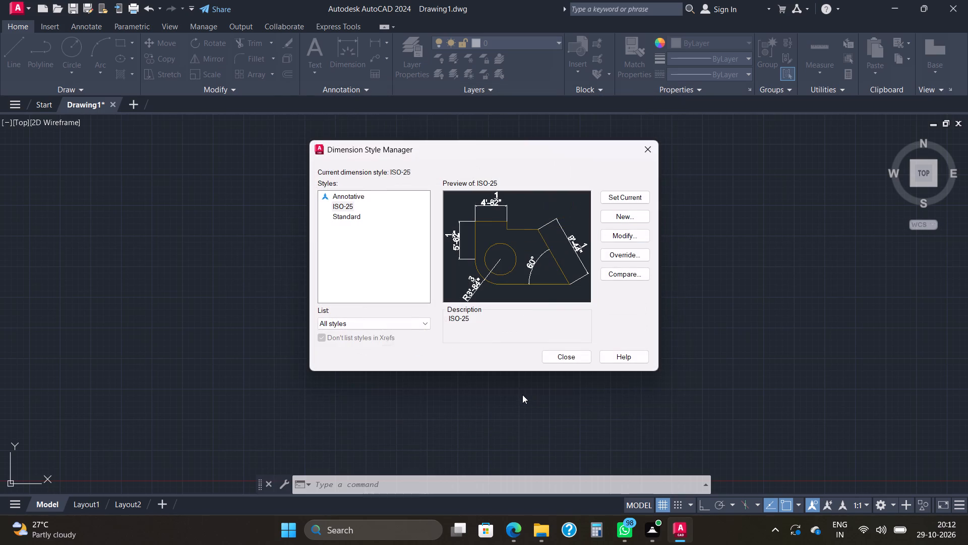
Set the ISO-25 dimension style as current and close the style manager.
{"action": "left_click", "coordinate": [622, 199]}
{"action": "left_click", "coordinate": [558, 354]}
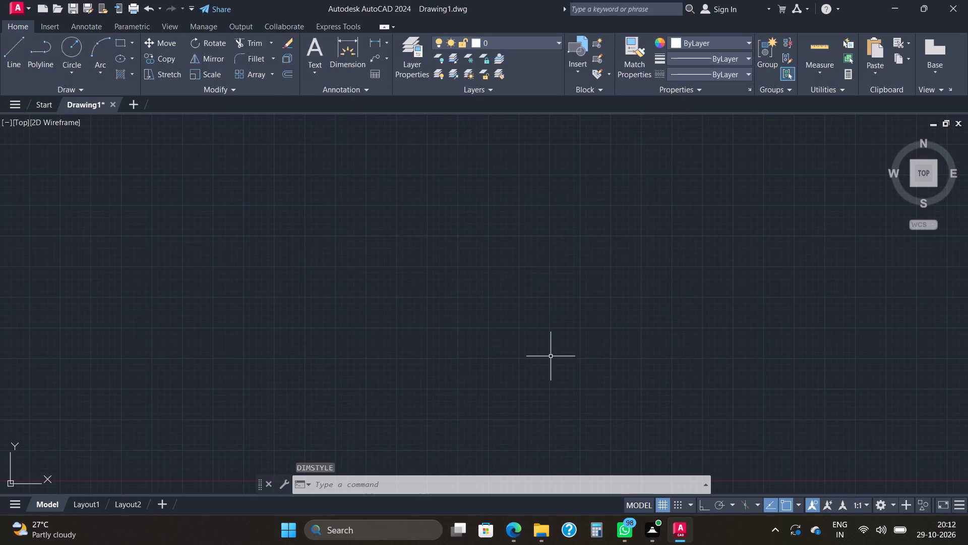
Configure the drawing units to Architectural length type and Inches as the insertion scale.
{"action": "type", "text": "un"}
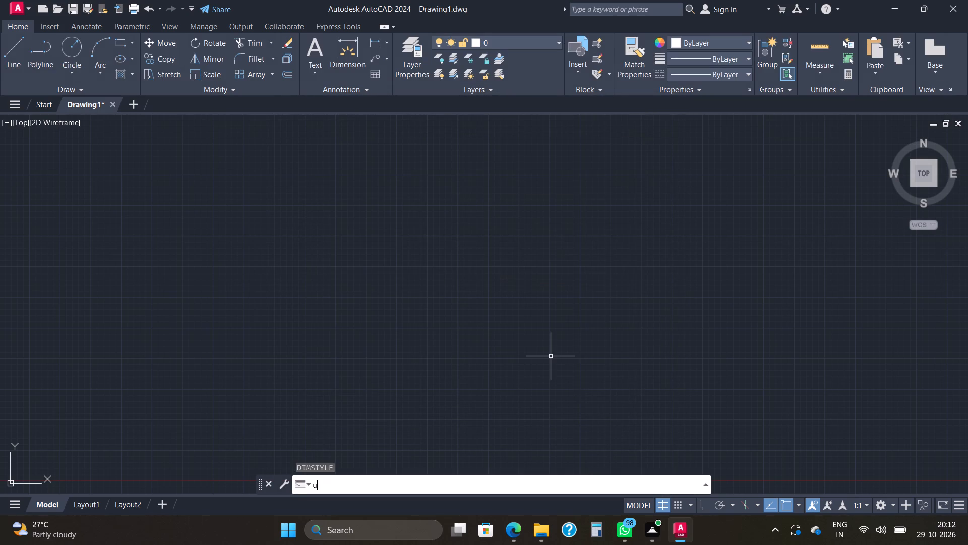
{"action": "left_click", "coordinate": [377, 344]}
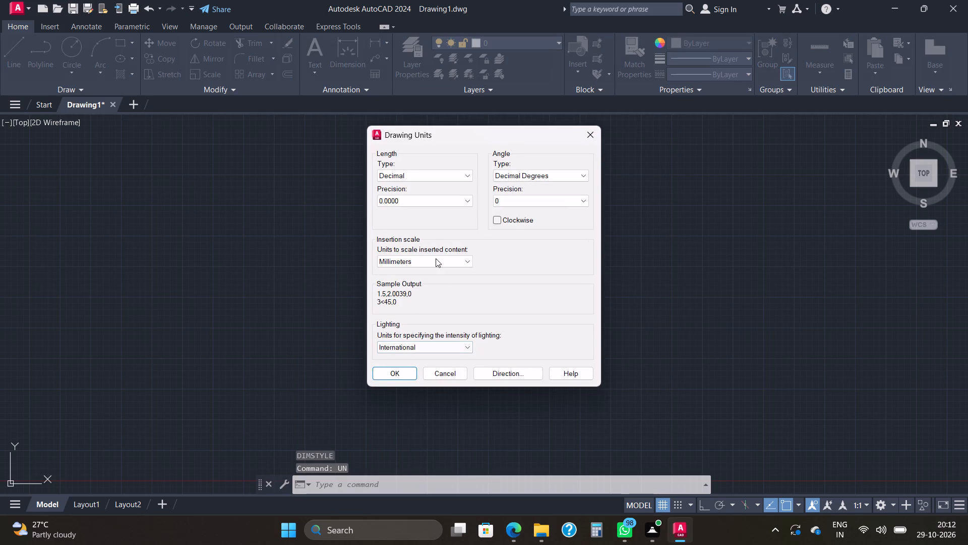
{"action": "left_click", "coordinate": [460, 178]}
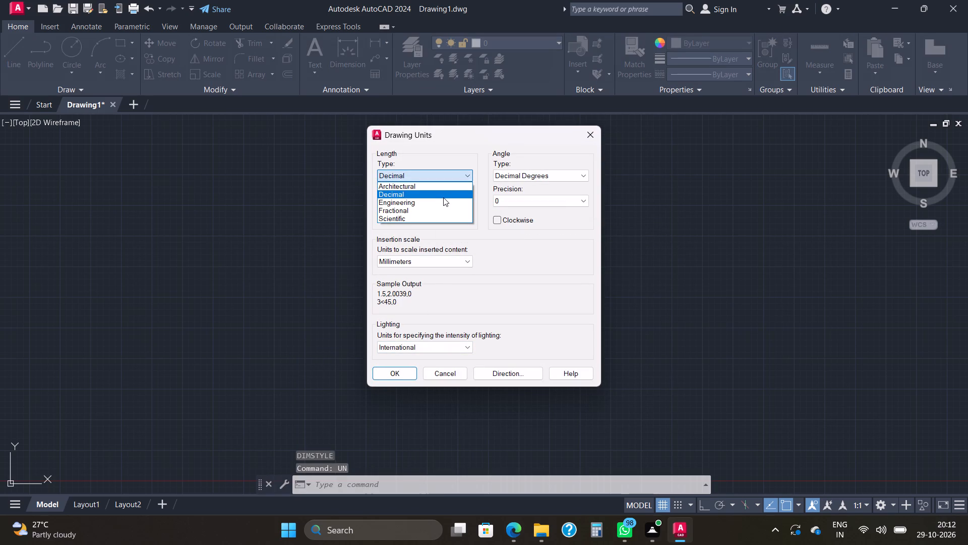
{"action": "left_click", "coordinate": [454, 185]}
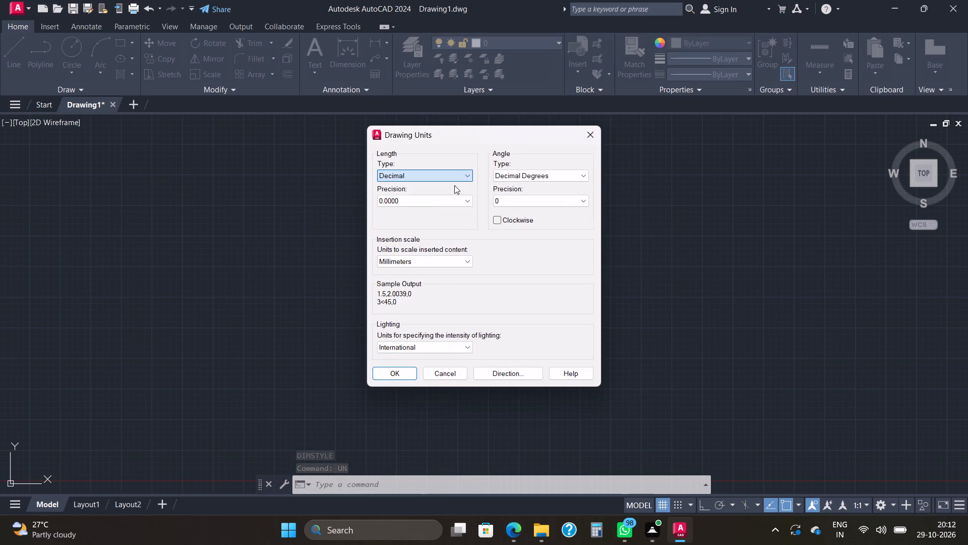
{"action": "left_click", "coordinate": [431, 260]}
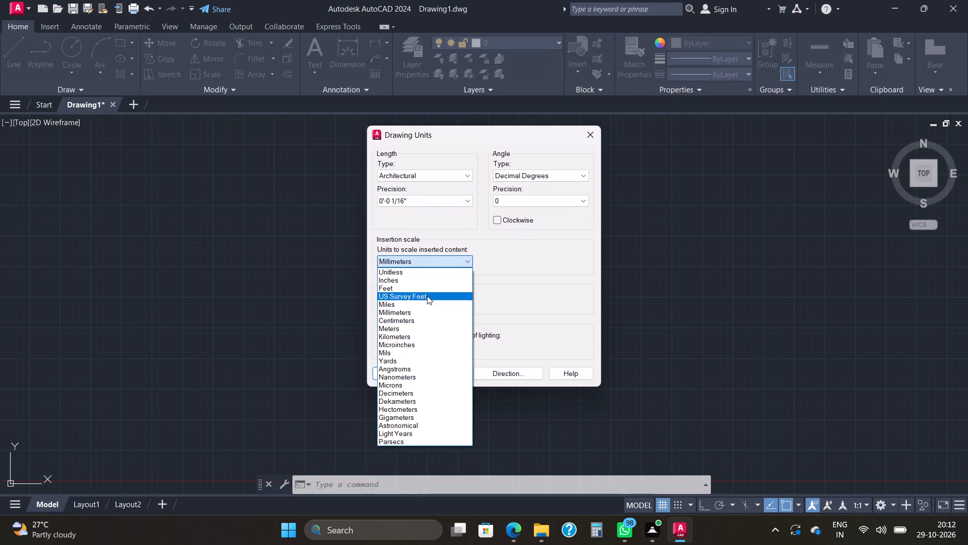
{"action": "left_click", "coordinate": [429, 281]}
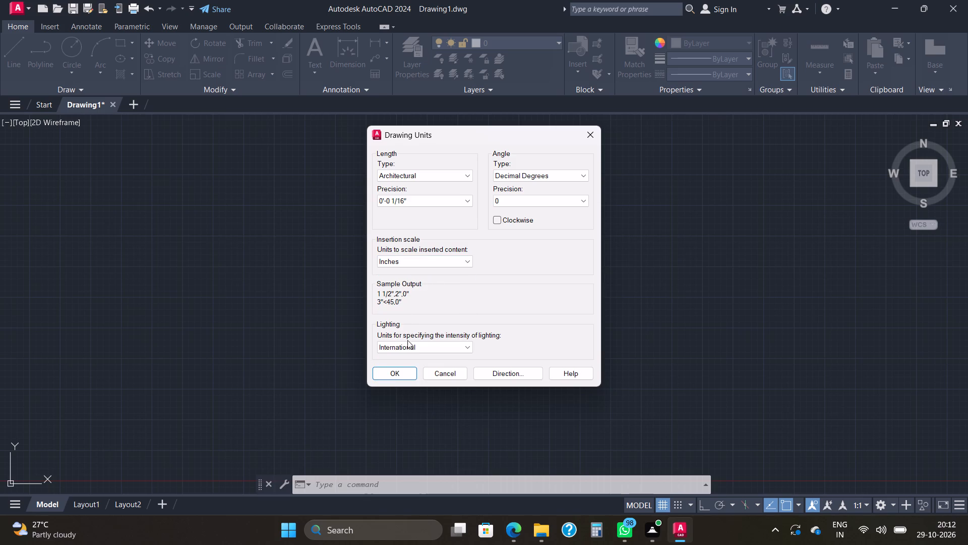
{"action": "left_click", "coordinate": [398, 369]}
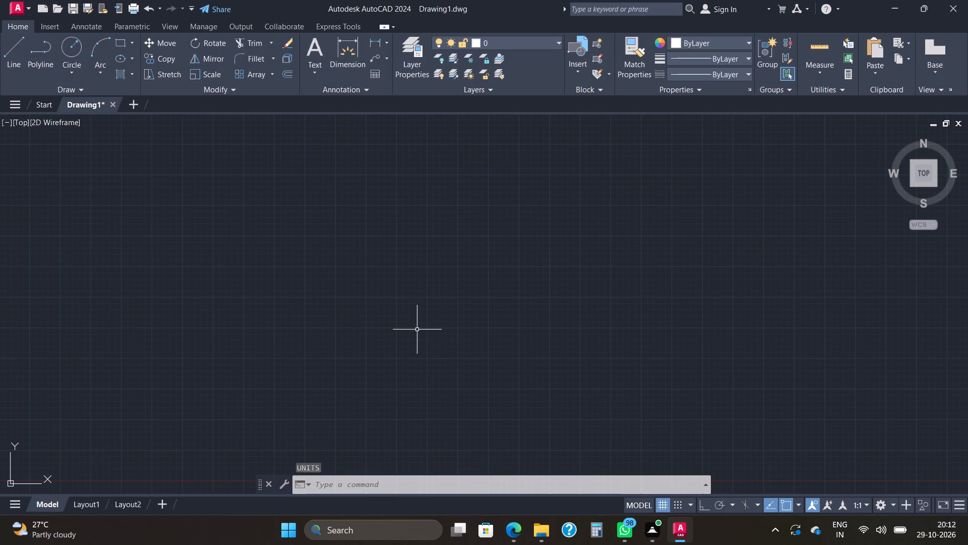
Save the drawing as "G+1 Residentail building { project 3}" in the Desktop folder "auto cad projects" and dismiss the web and mobile apps notice.
{"action": "key", "text": "ctrl+s"}
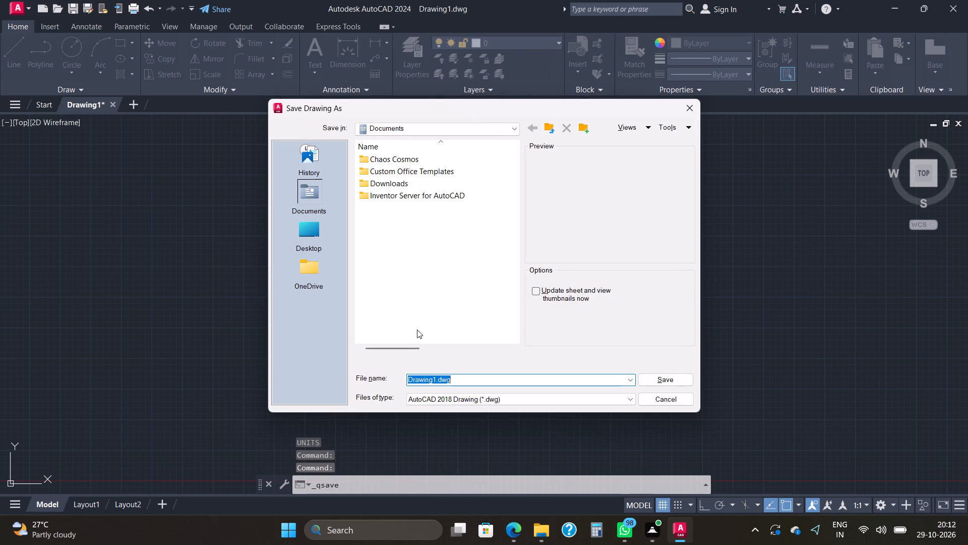
{"action": "double_click", "coordinate": [307, 238]}
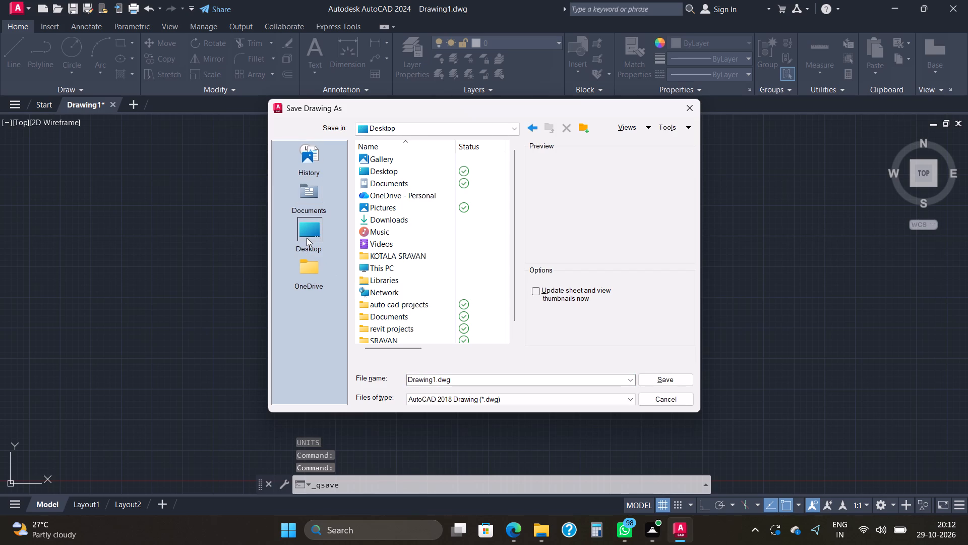
{"action": "double_click", "coordinate": [395, 307]}
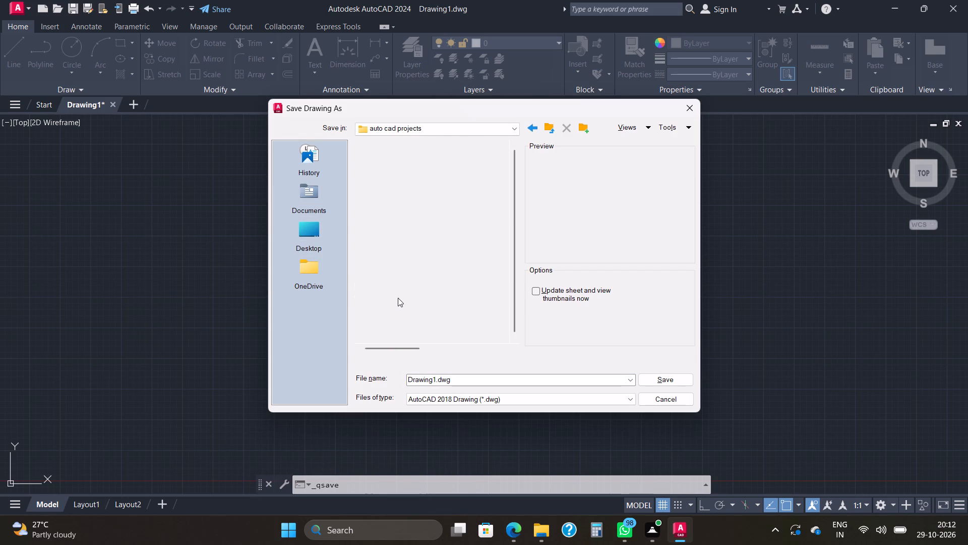
{"action": "left_click_drag", "start_coordinate": [456, 380], "coordinate": [433, 380]}
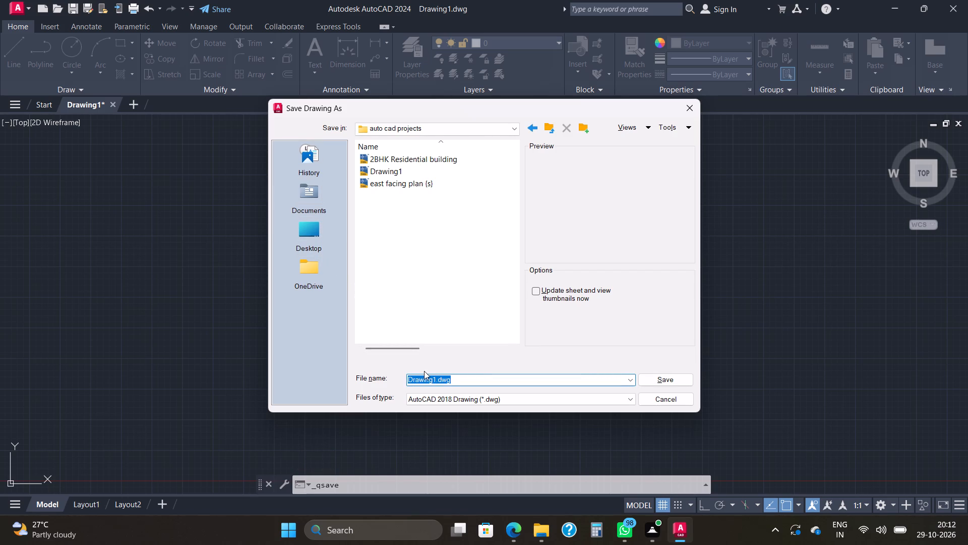
{"action": "key", "text": "BackSpace"}
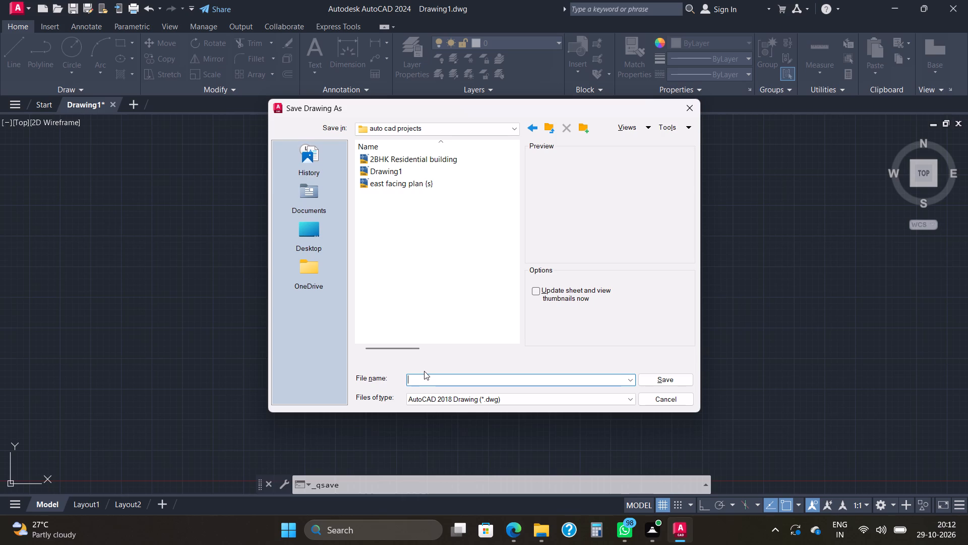
{"action": "key", "text": "g"}
{"action": "key", "text": "plus"}
{"action": "key", "text": "1"}
{"action": "key", "text": "BackSpace"}
{"action": "key", "text": "BackSpace"}
{"action": "key", "text": "BackSpace"}
{"action": "key", "text": "BackSpace"}
{"action": "key", "text": "BackSpace"}
{"action": "key", "text": "BackSpace"}
{"action": "key", "text": "BackSpace"}
{"action": "key", "text": "BackSpace"}
{"action": "key", "text": "BackSpace"}
{"action": "key", "text": "BackSpace"}
{"action": "key", "text": "BackSpace"}
{"action": "key", "text": "BackSpace"}
{"action": "type", "text": "G+"}
{"action": "key", "text": "1"}
{"action": "key", "text": "space"}
{"action": "key", "text": "r"}
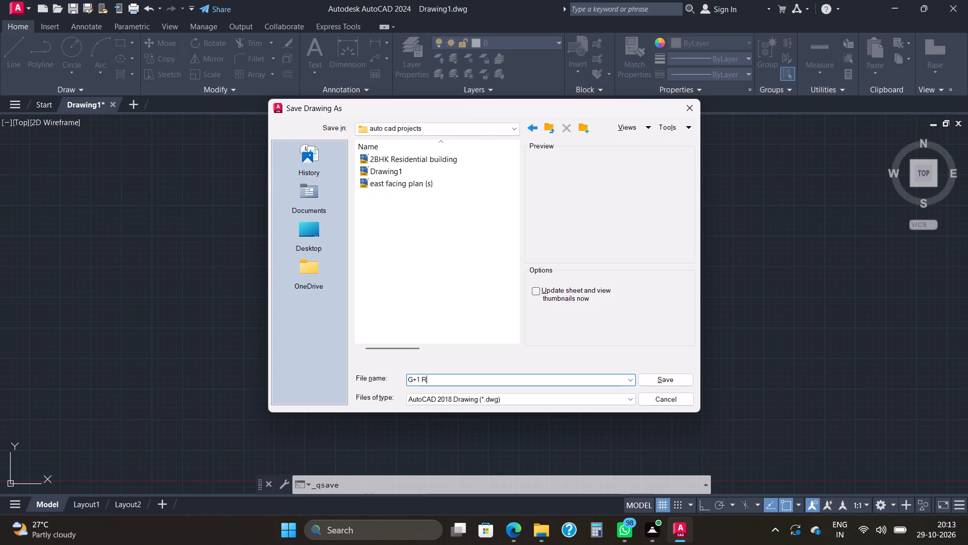
{"action": "type", "text": "es"}
{"action": "type", "text": "identail"}
{"action": "key", "text": "space"}
{"action": "type", "text": "build"}
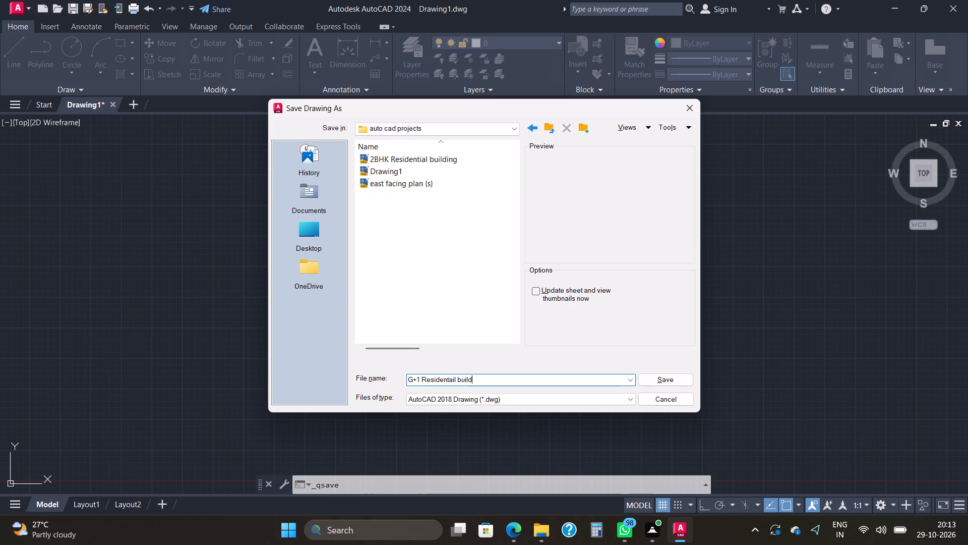
{"action": "type", "text": "ing"}
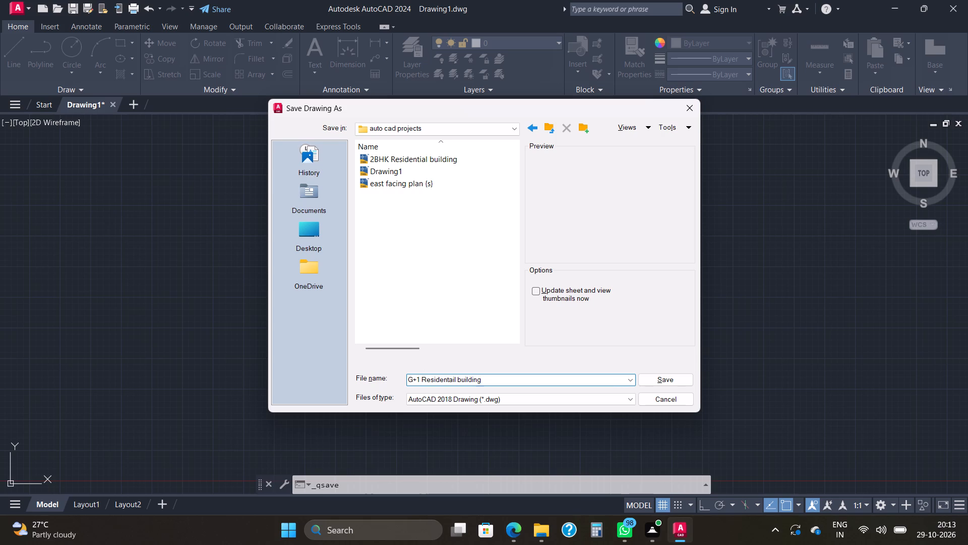
{"action": "left_click", "coordinate": [508, 375]}
{"action": "key", "text": "space"}
{"action": "type", "text": "{"}
{"action": "key", "text": "space"}
{"action": "type", "text": "project"}
{"action": "key", "text": "space"}
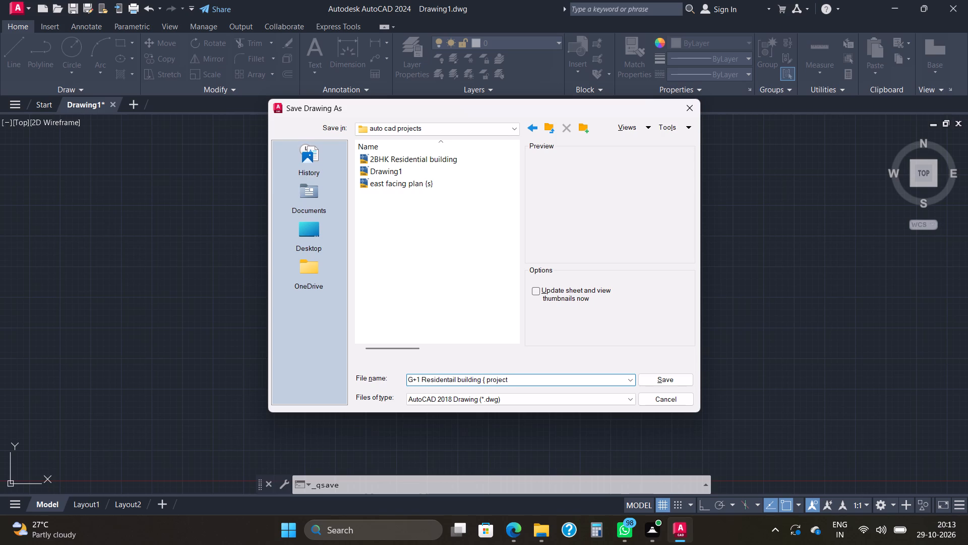
{"action": "key", "text": "3"}
{"action": "key", "text": "shift+braceright"}
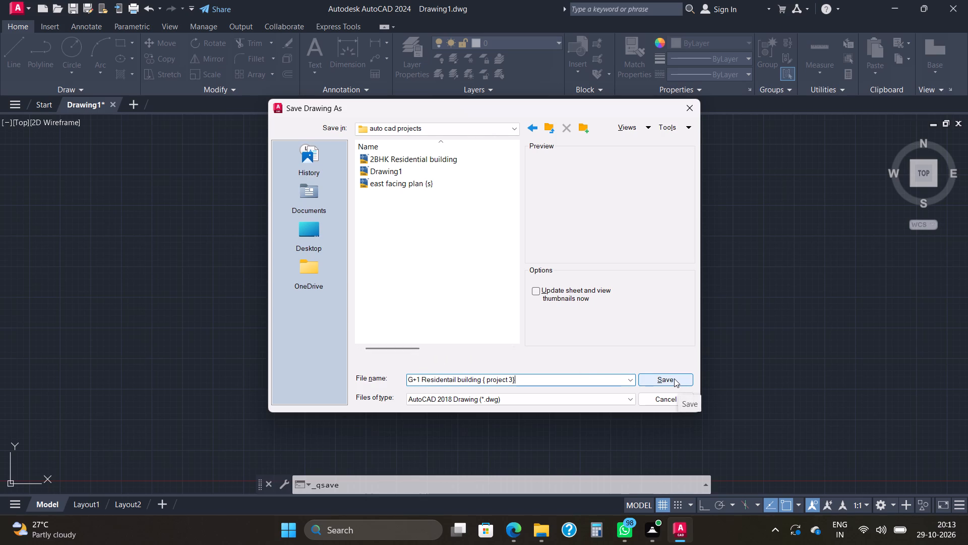
{"action": "left_click", "coordinate": [311, 226]}
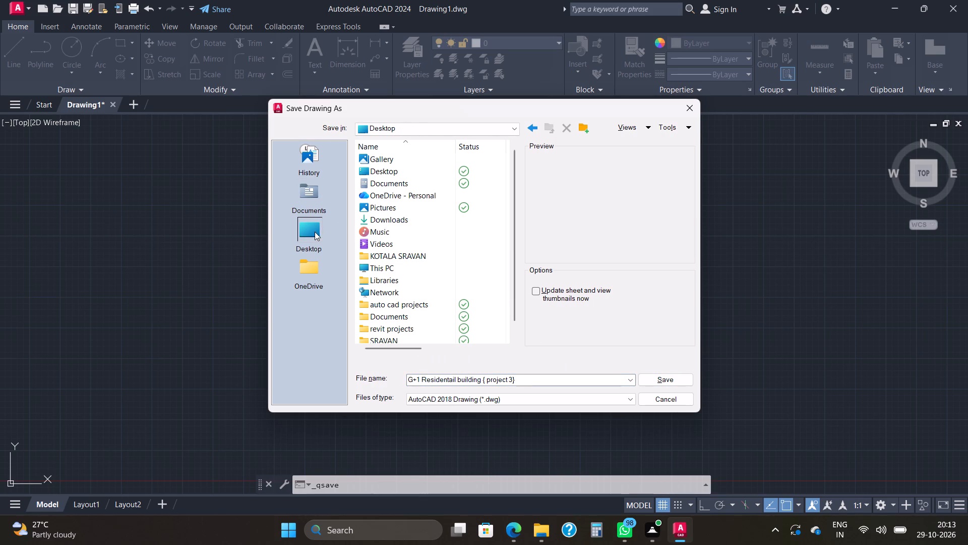
{"action": "double_click", "coordinate": [408, 306]}
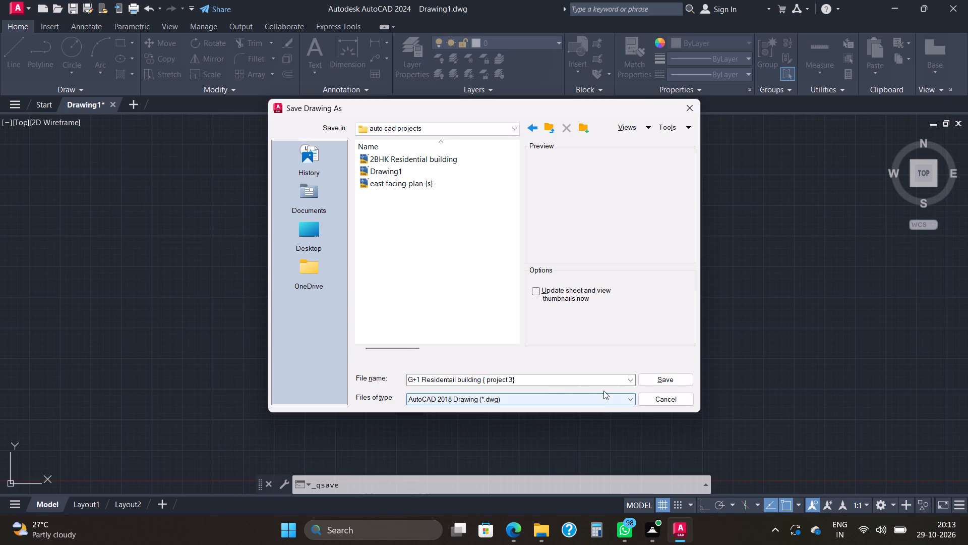
{"action": "left_click", "coordinate": [657, 379]}
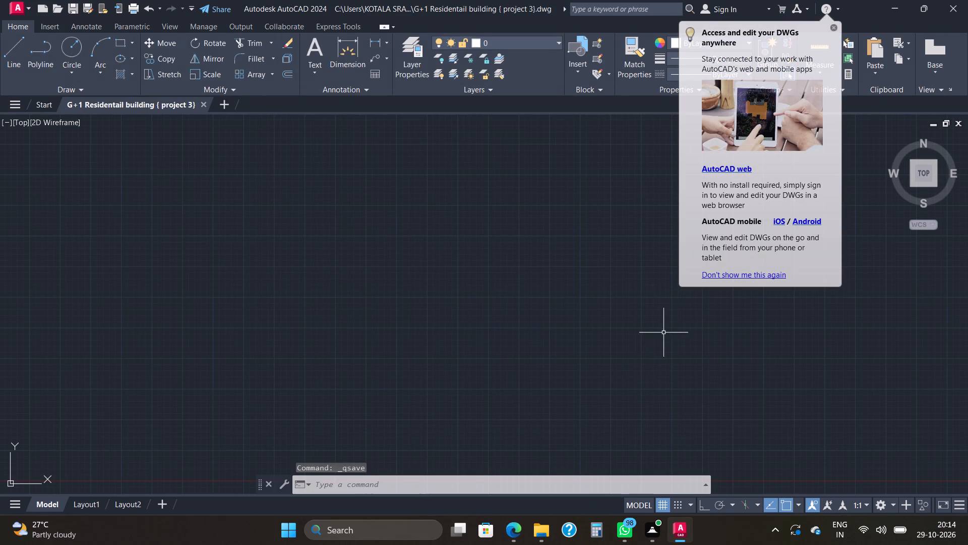
{"action": "left_click", "coordinate": [834, 29]}
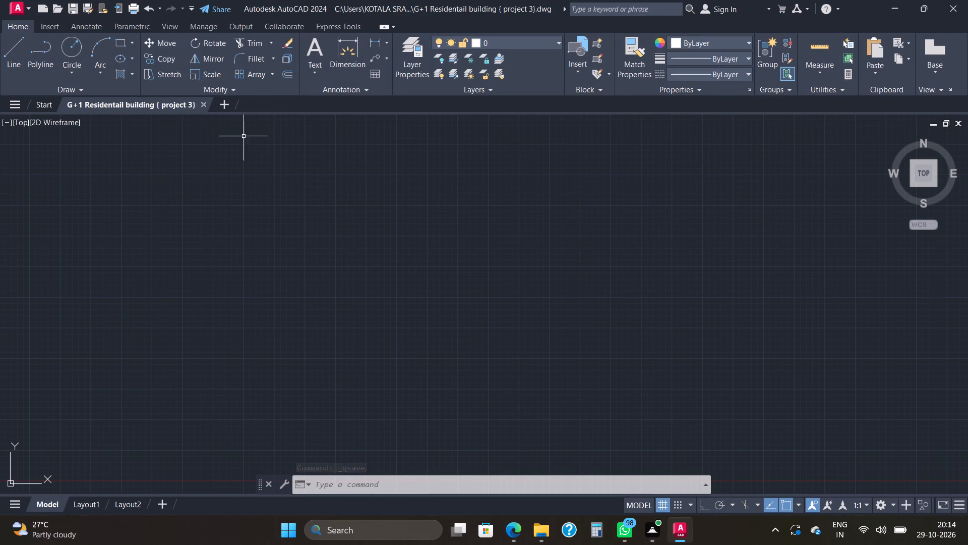
Draw a rectangle 26' wide by 40' high in the empty drawing area as the building's outer boundary.
{"action": "left_click", "coordinate": [306, 193]}
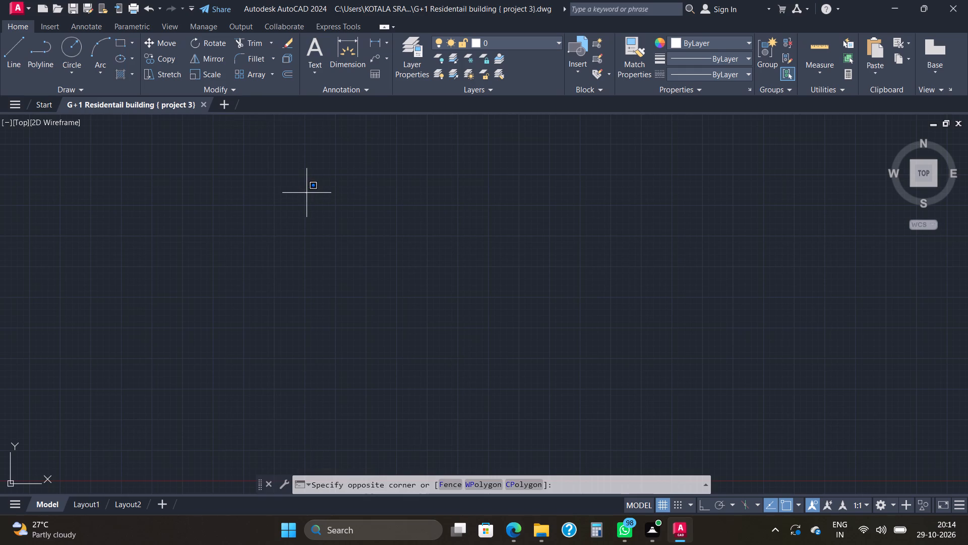
{"action": "key", "text": "Escape"}
{"action": "left_click", "coordinate": [123, 41]}
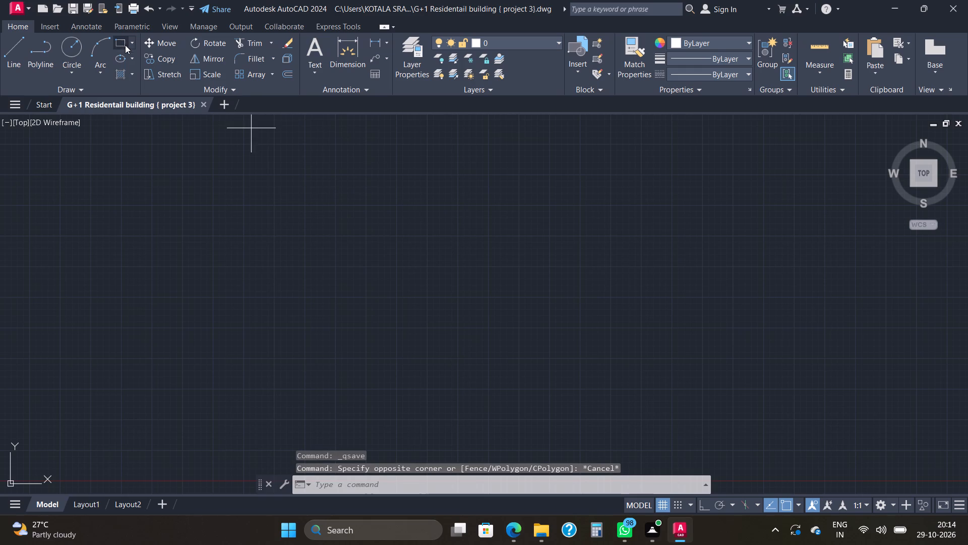
{"action": "left_click", "coordinate": [315, 182]}
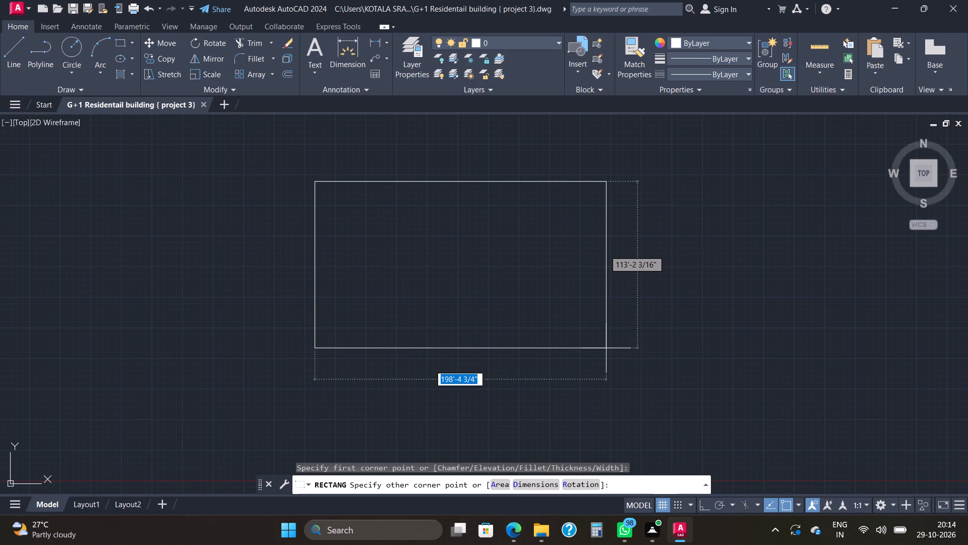
{"action": "type", "text": "26'"}
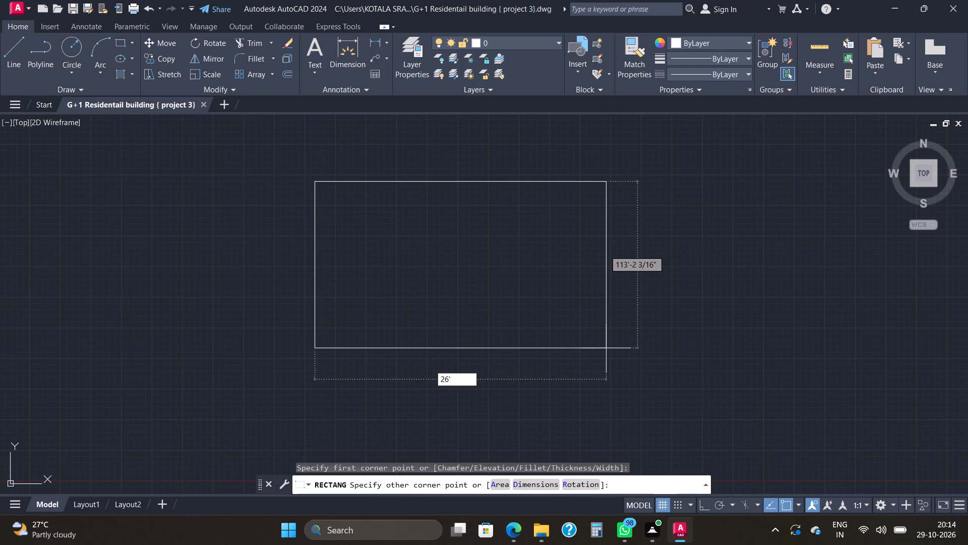
{"action": "key", "text": "comma"}
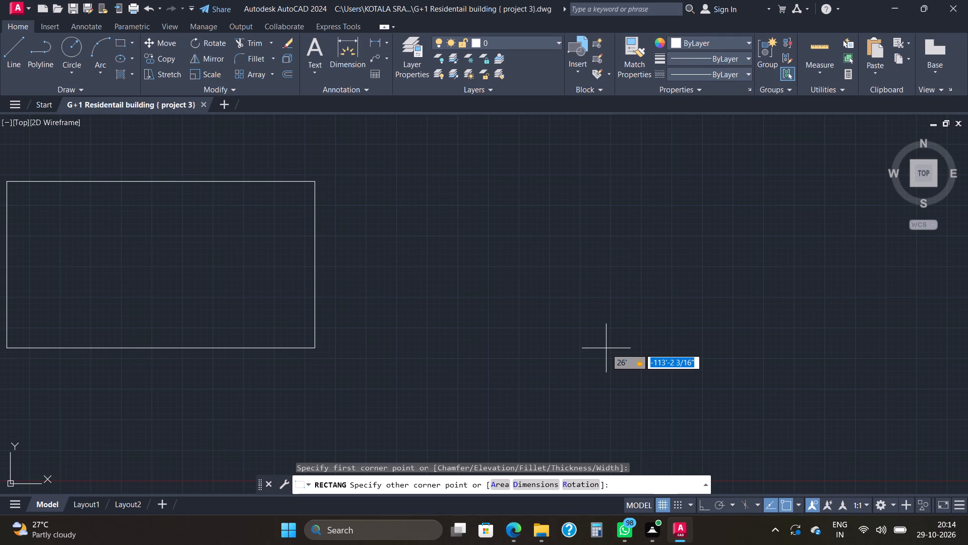
{"action": "type", "text": "40"}
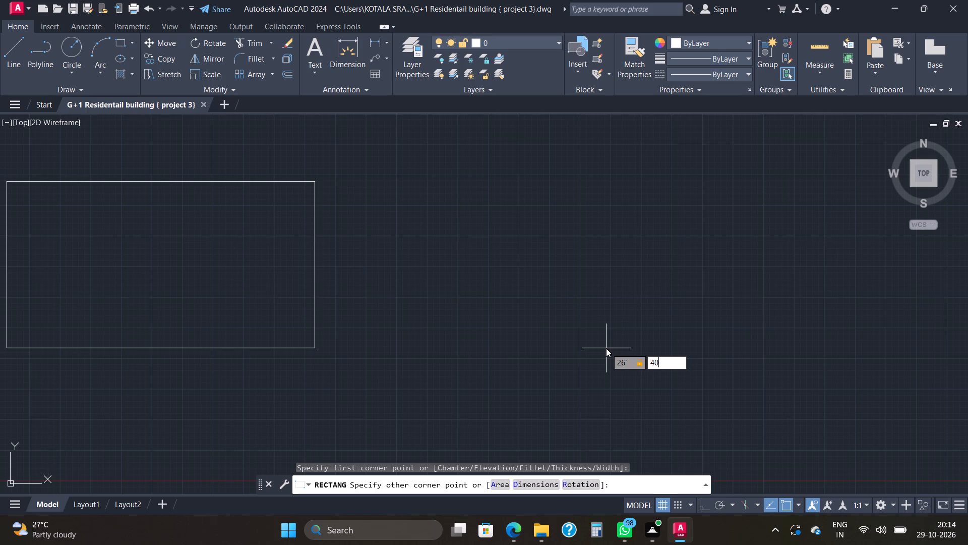
{"action": "key", "text": "apostrophe"}
{"action": "key", "text": "Return"}
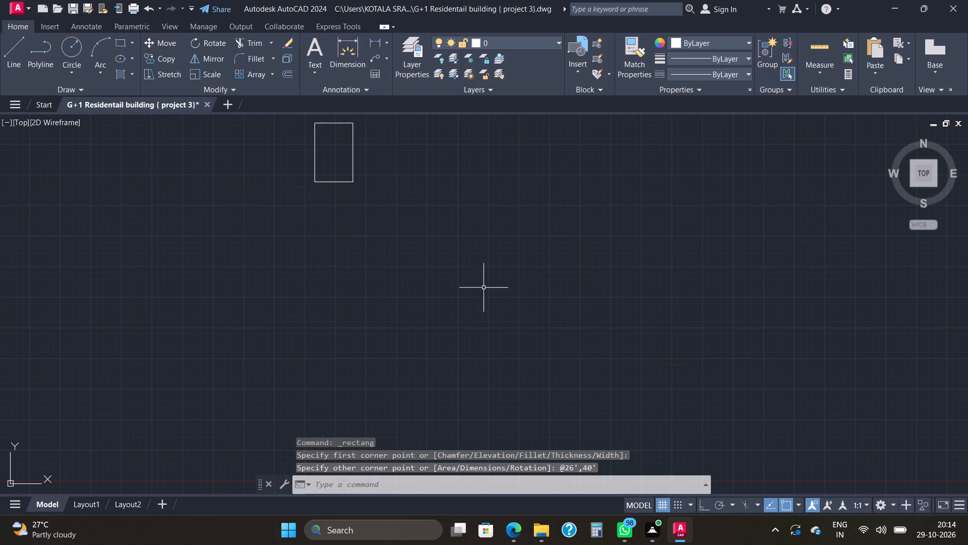
Offset the 26' by 40' rectangle inward by 4.5" to form the boundary wall's inner face.
{"action": "middle_click_drag", "start_coordinate": [487, 278], "coordinate": [660, 346]}
{"action": "scroll", "coordinate": [607, 255], "scroll_direction": "up", "scroll_amount": 3}
{"action": "middle_click_drag", "start_coordinate": [612, 259], "coordinate": [651, 287]}
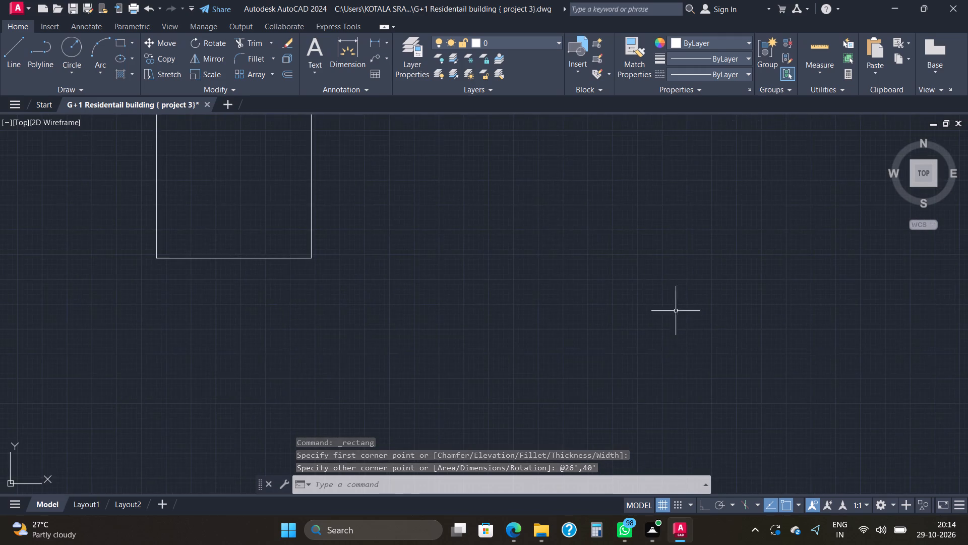
{"action": "middle_click_drag", "start_coordinate": [685, 318], "coordinate": [844, 425]}
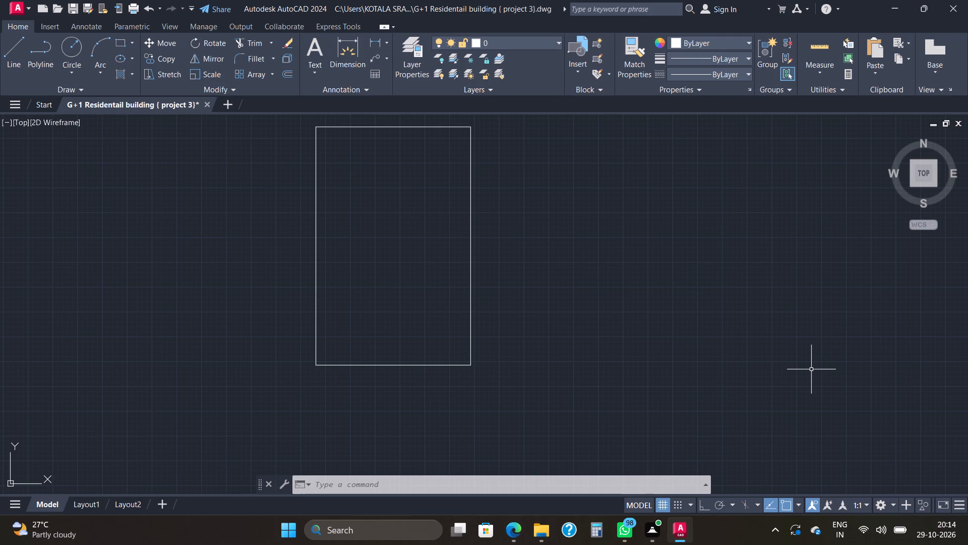
{"action": "type", "text": "off"}
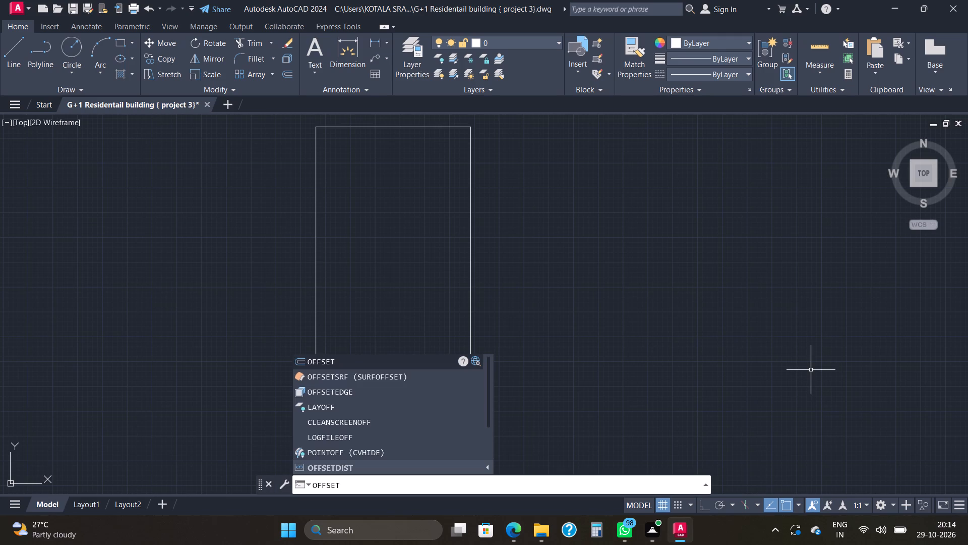
{"action": "key", "text": "Return"}
{"action": "key", "text": "Return"}
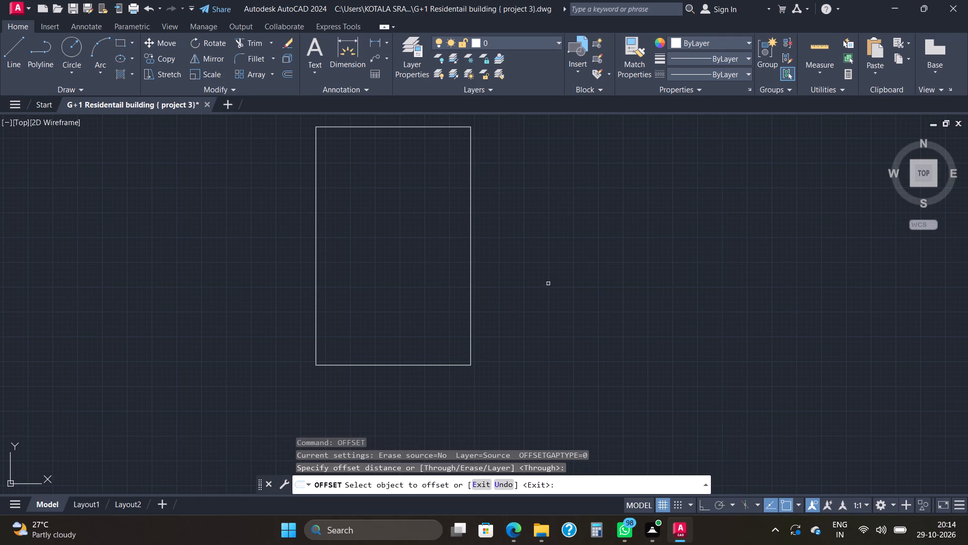
{"action": "left_click", "coordinate": [470, 230]}
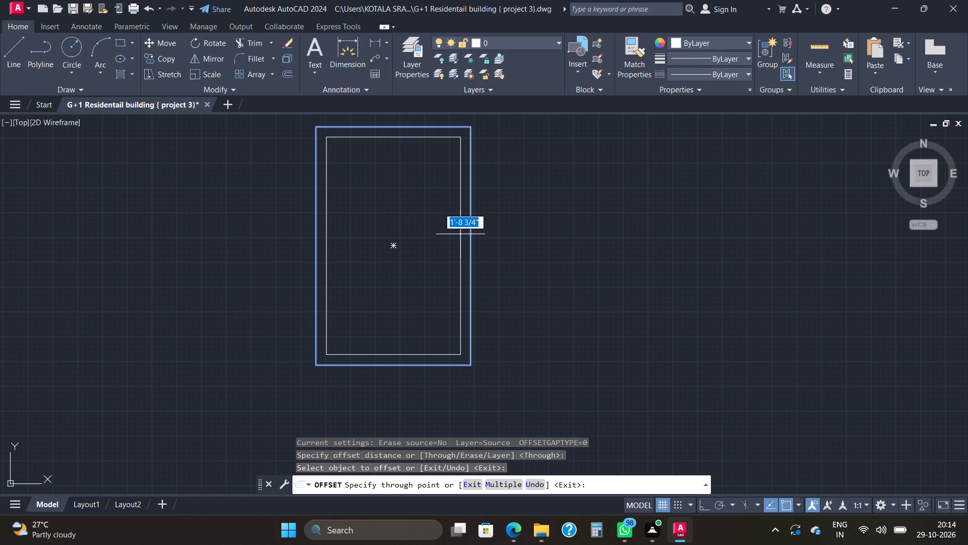
{"action": "type", "text": "4.5\""}
{"action": "key", "text": "Return"}
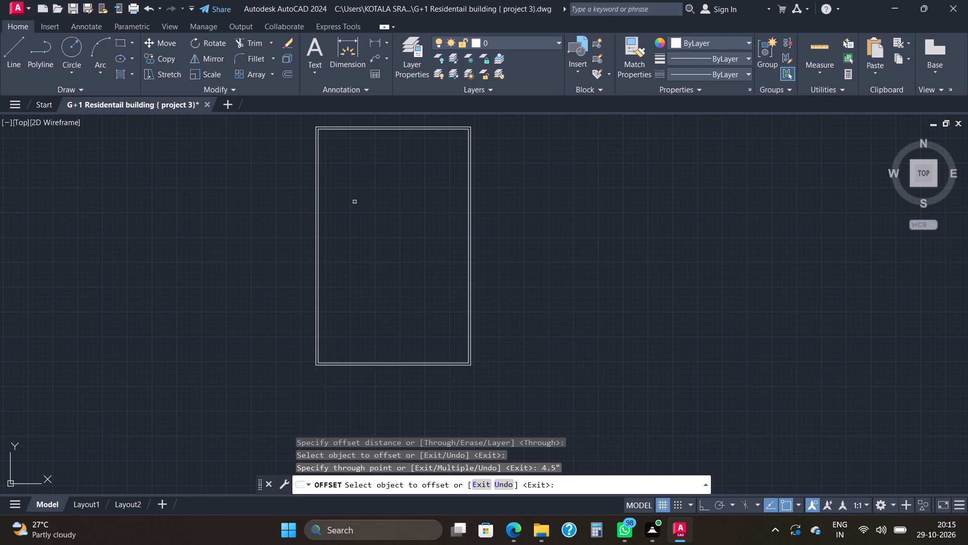
{"action": "key", "text": "Escape"}
{"action": "key", "text": "Escape"}
{"action": "key", "text": "Escape"}
{"action": "key", "text": "Escape"}
{"action": "key", "text": "Escape"}
{"action": "key", "text": "Escape"}
{"action": "key", "text": "Escape"}
{"action": "key", "text": "Escape"}
{"action": "key", "text": "Escape"}
{"action": "key", "text": "Escape"}
{"action": "key", "text": "Escape"}
{"action": "key", "text": "Escape"}
{"action": "key", "text": "Escape"}
{"action": "key", "text": "Escape"}
{"action": "key", "text": "Escape"}
{"action": "key", "text": "Escape"}
{"action": "key", "text": "Escape"}
{"action": "key", "text": "Escape"}
{"action": "key", "text": "Escape"}
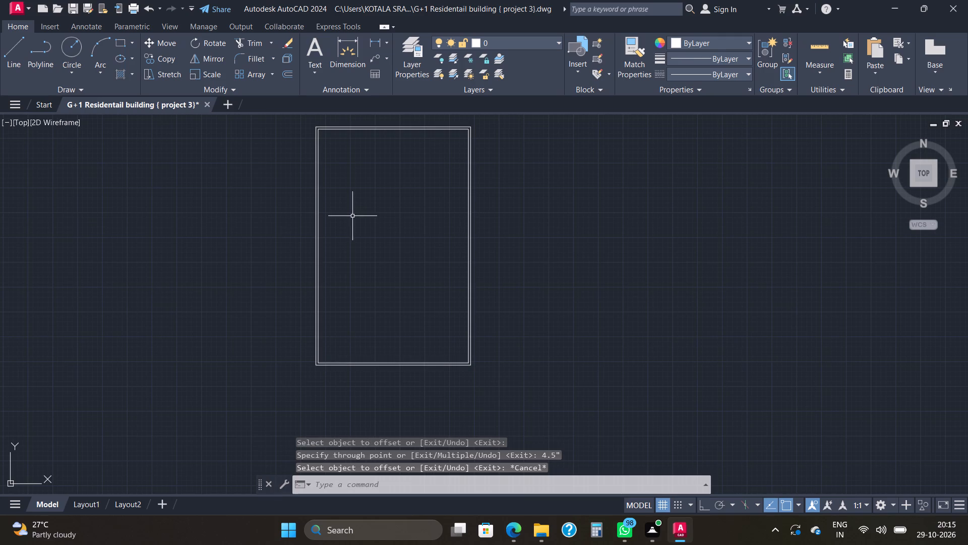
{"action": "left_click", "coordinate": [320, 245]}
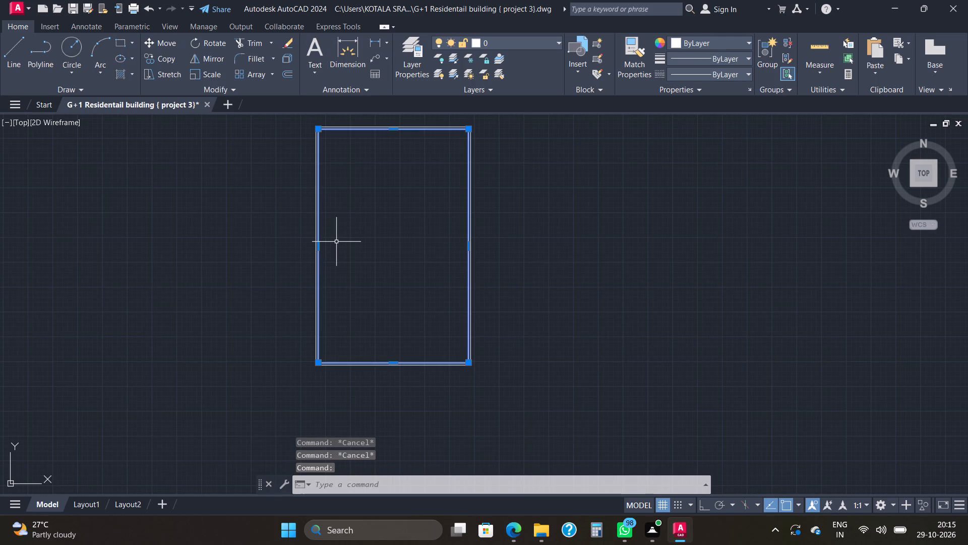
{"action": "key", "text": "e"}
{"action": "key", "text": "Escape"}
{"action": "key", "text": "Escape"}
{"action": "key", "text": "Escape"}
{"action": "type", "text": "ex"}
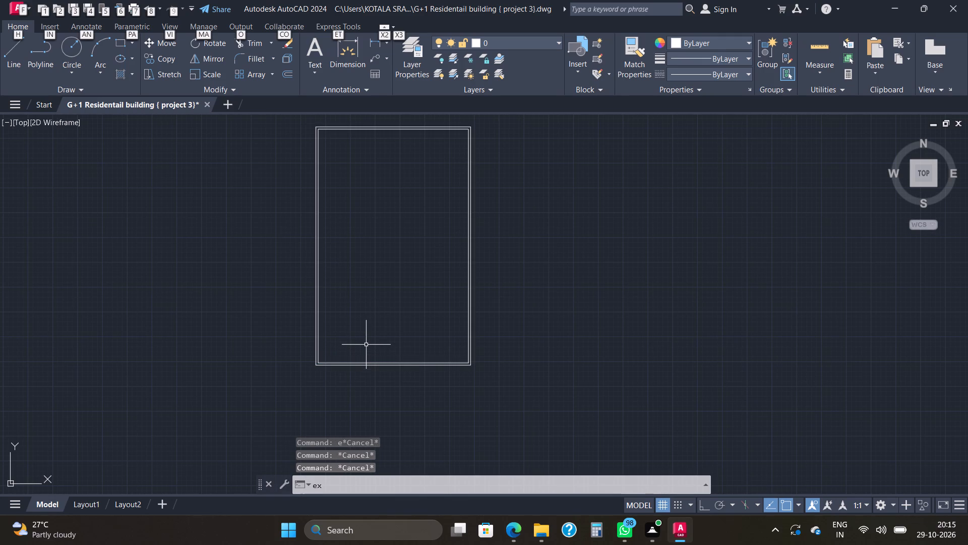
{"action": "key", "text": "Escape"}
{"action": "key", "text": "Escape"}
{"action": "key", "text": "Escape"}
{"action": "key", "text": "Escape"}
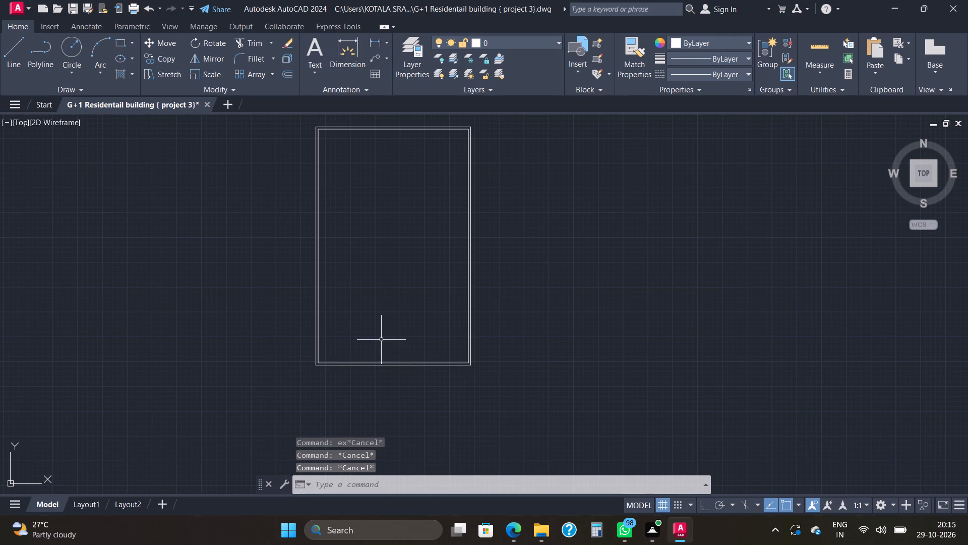
Explode the inner rectangle into separate lines.
{"action": "type", "text": "ex"}
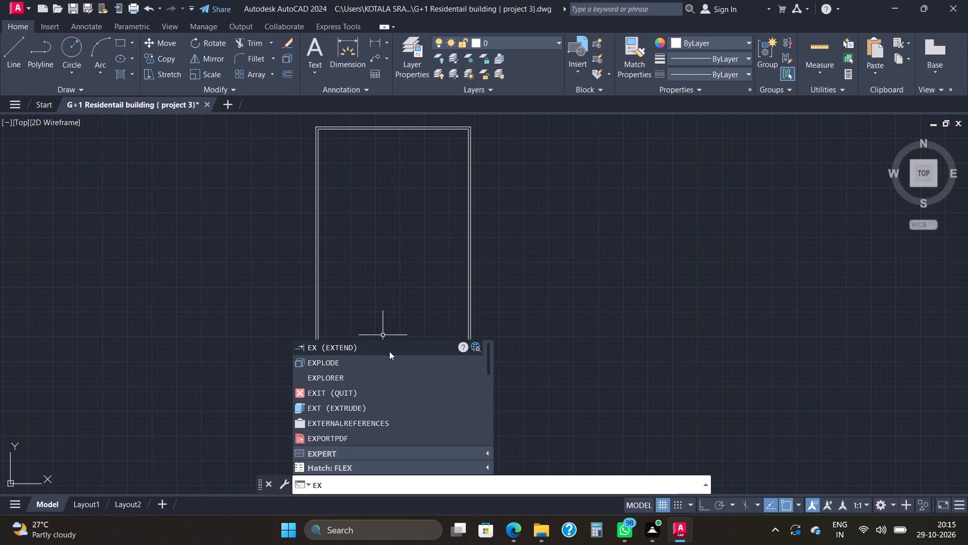
{"action": "left_click", "coordinate": [357, 361]}
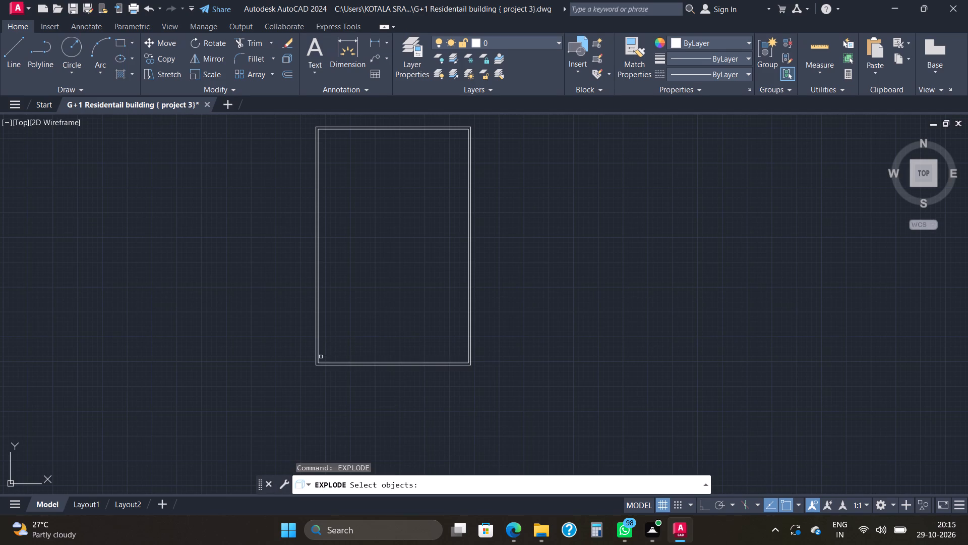
{"action": "left_click", "coordinate": [320, 358]}
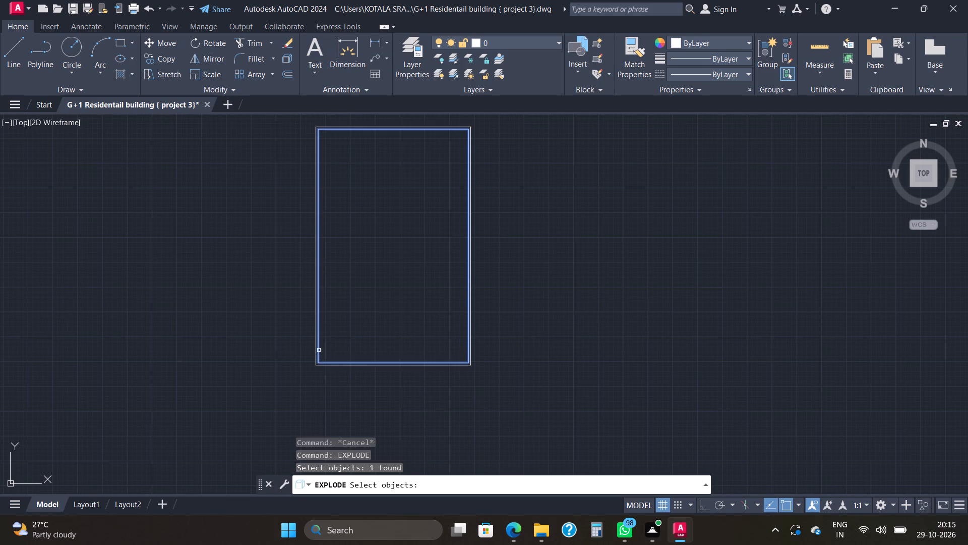
{"action": "key", "text": "Return"}
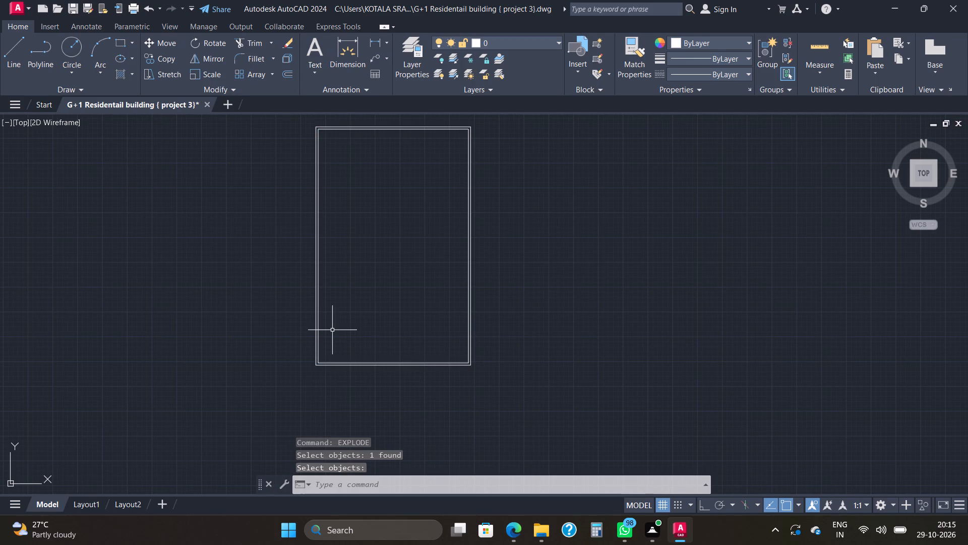
Offset the inner rectangle's left and top lines inward by 2' each.
{"action": "type", "text": "off"}
{"action": "key", "text": "Return"}
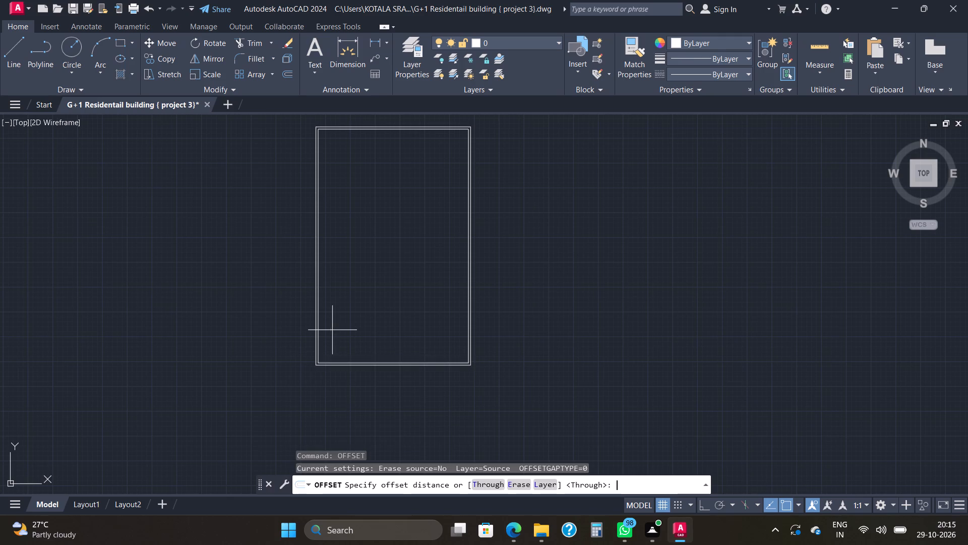
{"action": "key", "text": "Return"}
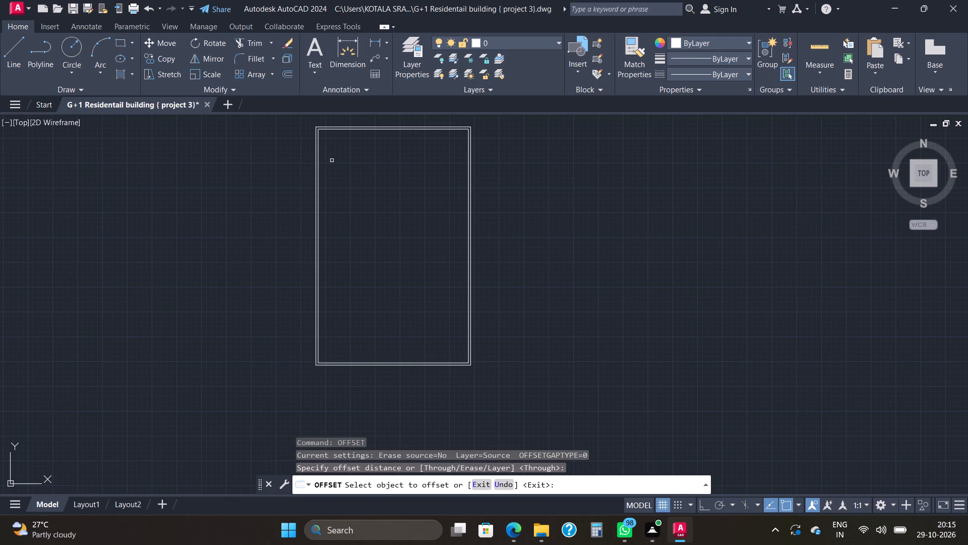
{"action": "left_click", "coordinate": [320, 170]}
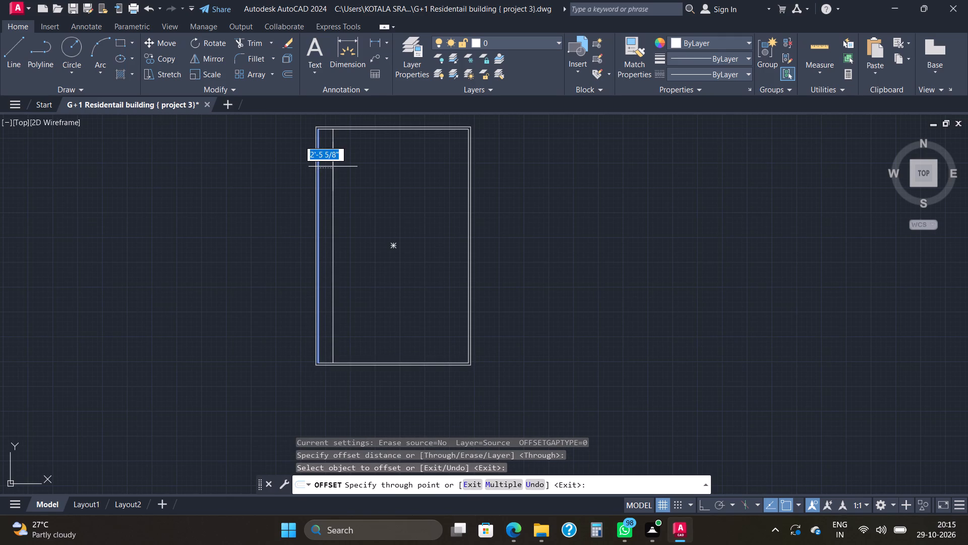
{"action": "type", "text": "2'"}
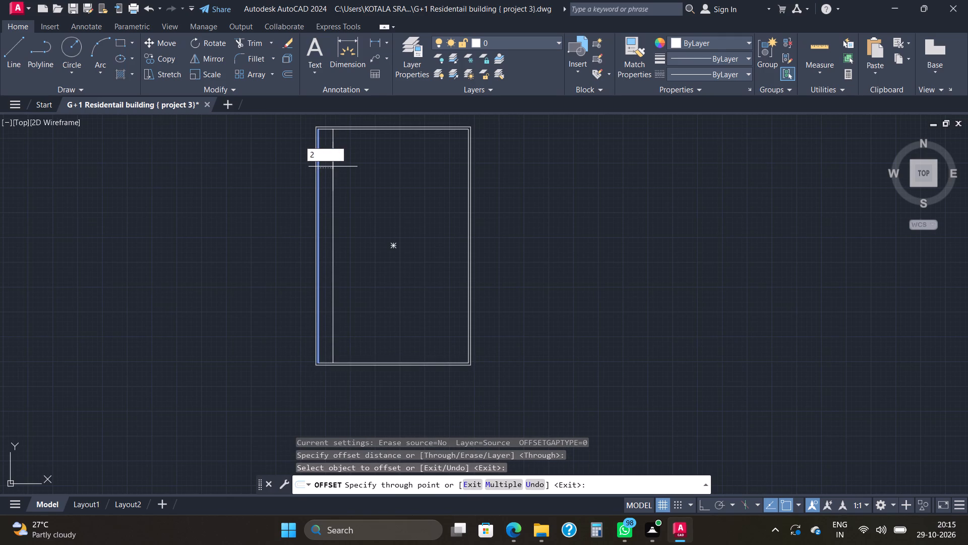
{"action": "key", "text": "Return"}
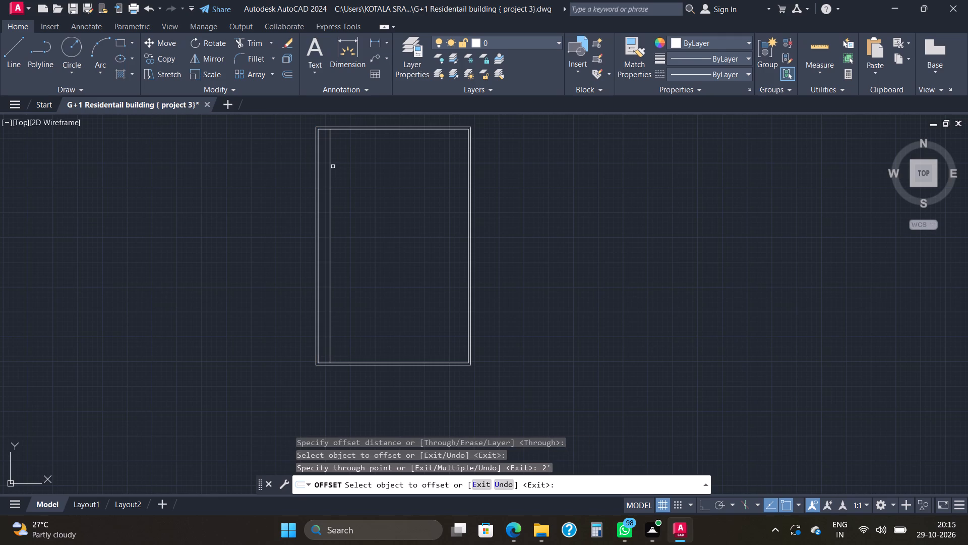
{"action": "left_click", "coordinate": [350, 130]}
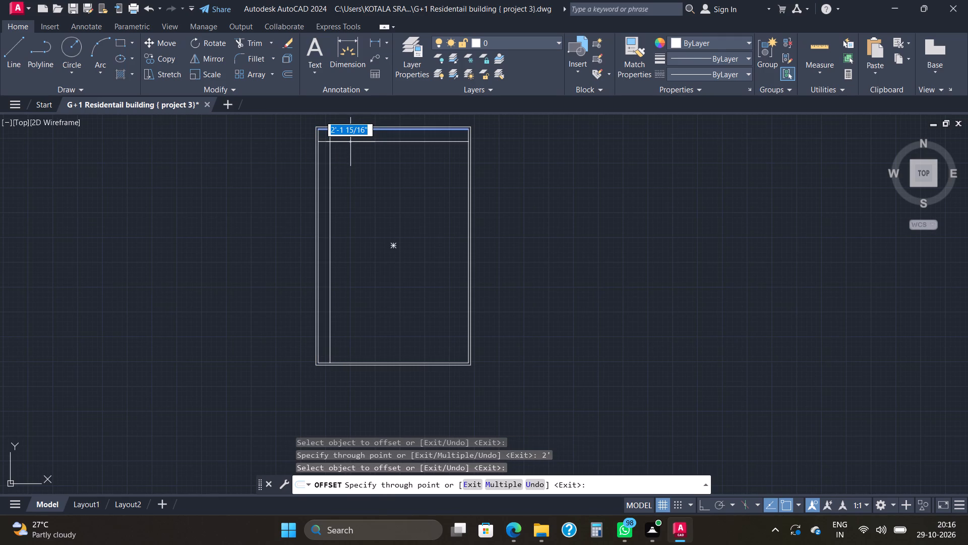
{"action": "type", "text": "2'"}
{"action": "key", "text": "Return"}
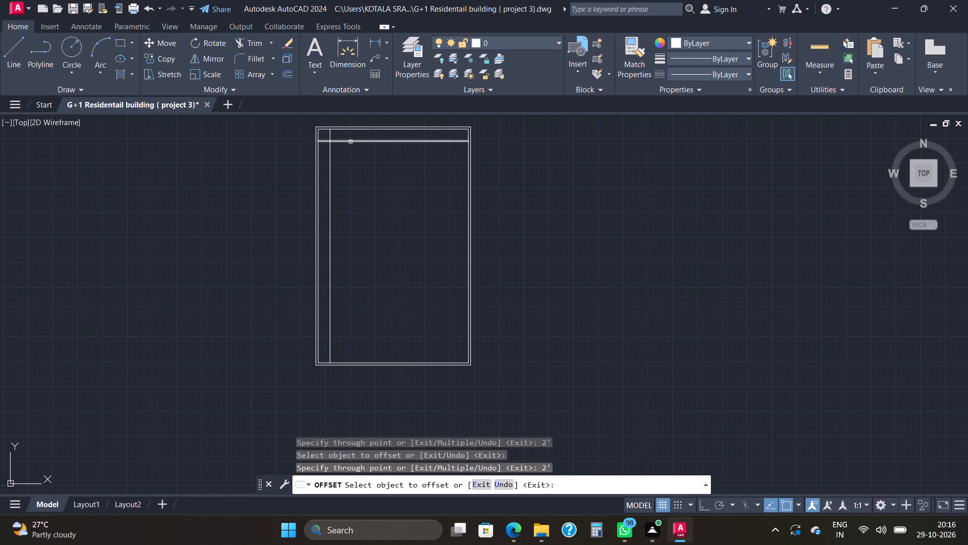
Offset the inner rectangle's right line inward by 1'9" and its bottom line inward by 2'9".
{"action": "left_click", "coordinate": [467, 197]}
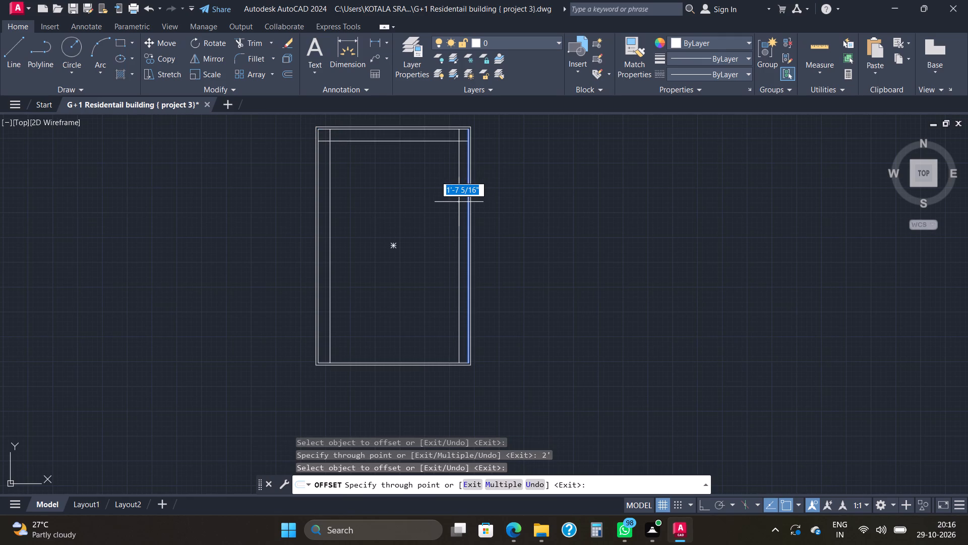
{"action": "type", "text": "1'9\""}
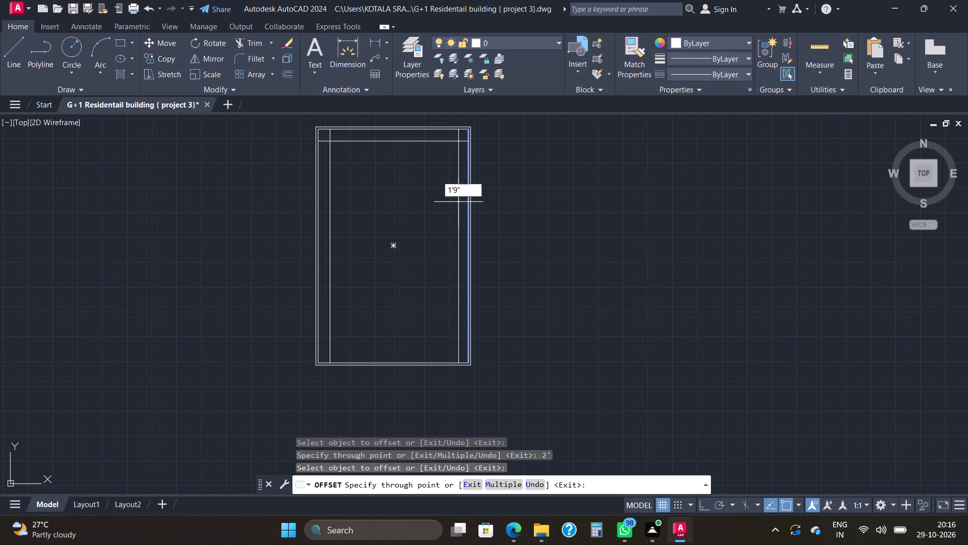
{"action": "key", "text": "Return"}
{"action": "left_click", "coordinate": [415, 362]}
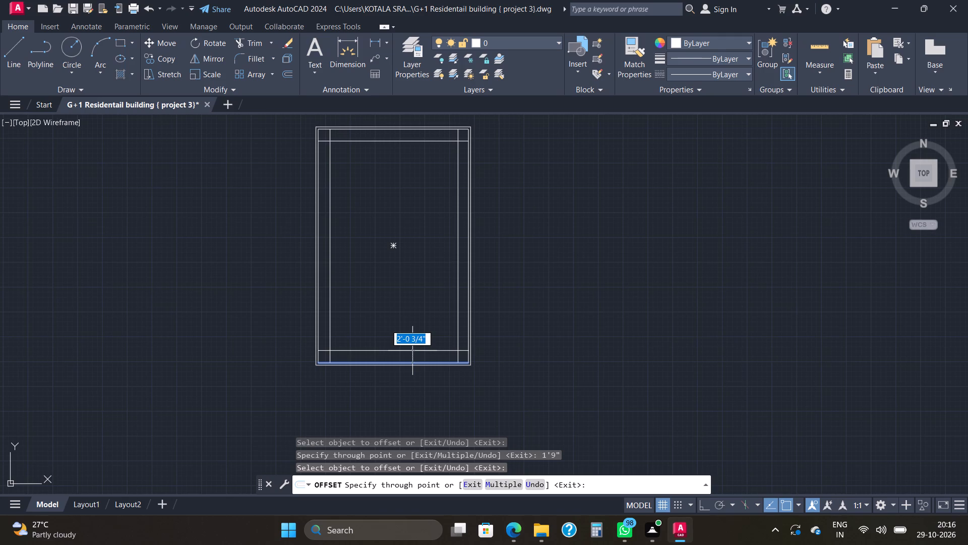
{"action": "key", "text": "2"}
{"action": "type", "text": "'9\""}
{"action": "key", "text": "Return"}
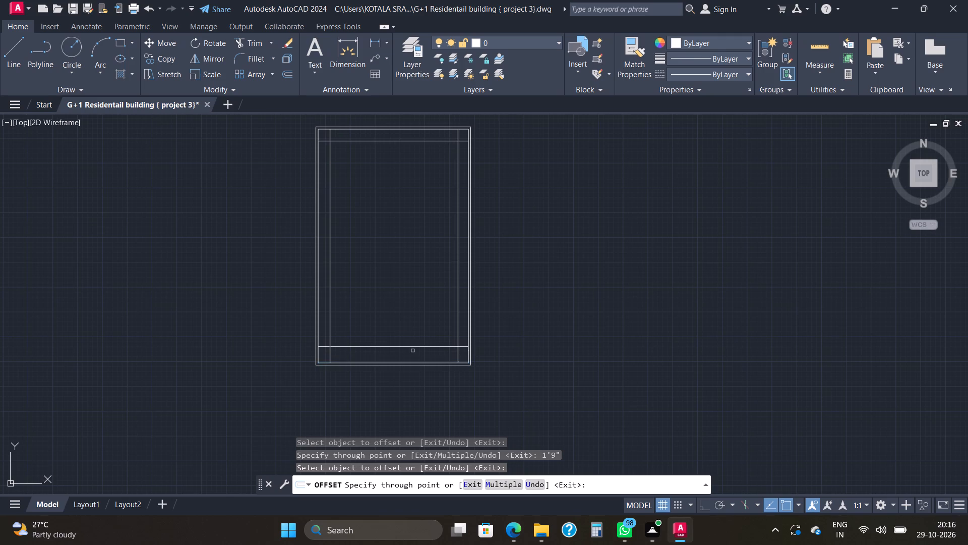
{"action": "key", "text": "Escape"}
{"action": "key", "text": "Escape"}
{"action": "key", "text": "Escape"}
{"action": "key", "text": "Escape"}
{"action": "key", "text": "Escape"}
{"action": "key", "text": "Escape"}
{"action": "key", "text": "Escape"}
{"action": "key", "text": "Escape"}
{"action": "key", "text": "Escape"}
{"action": "key", "text": "Escape"}
{"action": "key", "text": "Escape"}
{"action": "key", "text": "Escape"}
{"action": "key", "text": "Escape"}
{"action": "key", "text": "Escape"}
{"action": "key", "text": "Escape"}
{"action": "key", "text": "Escape"}
{"action": "key", "text": "Escape"}
{"action": "key", "text": "Escape"}
{"action": "key", "text": "Escape"}
{"action": "key", "text": "Escape"}
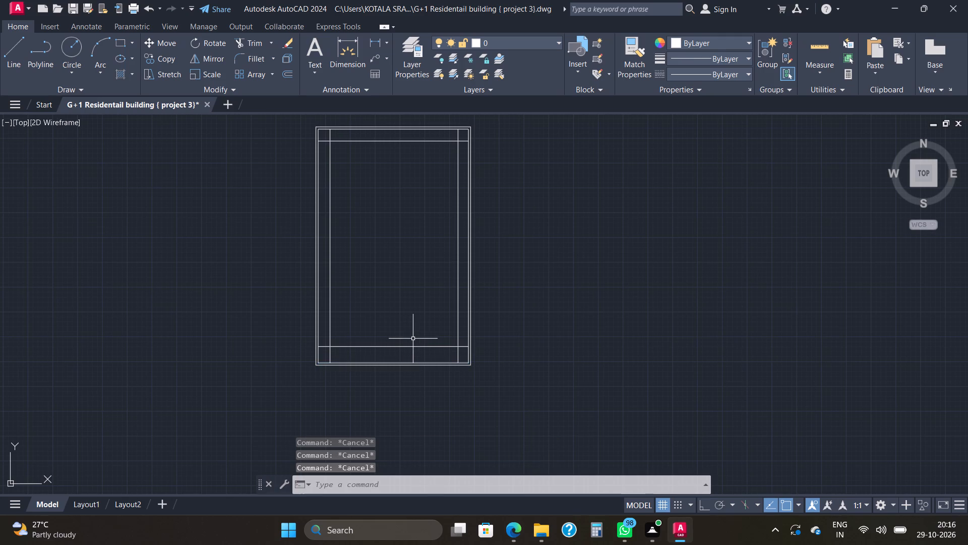
Trim the overhanging ends of the setback lines at the two bottom corners of the building outline.
{"action": "type", "text": "trim"}
{"action": "key", "text": "Return"}
{"action": "key", "text": "Return"}
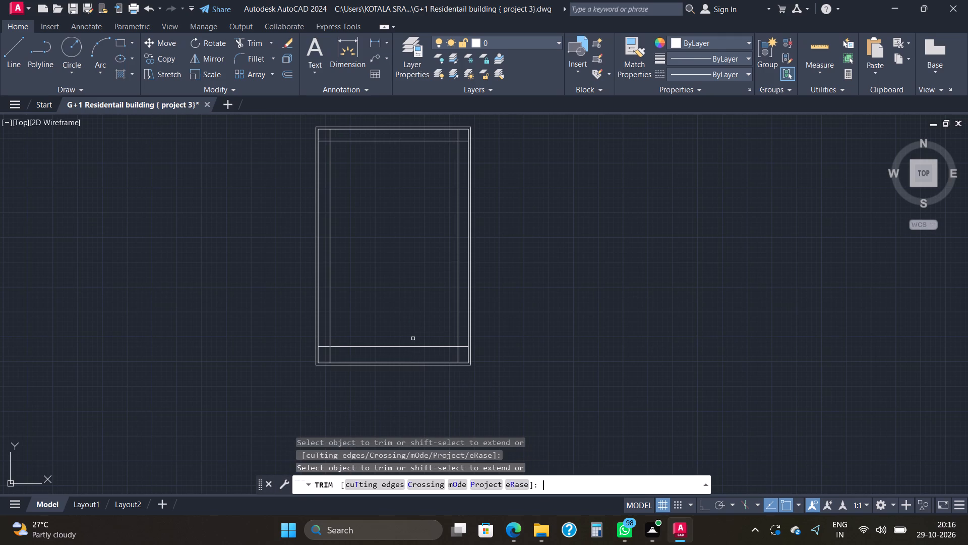
{"action": "scroll", "coordinate": [470, 349], "scroll_direction": "up", "scroll_amount": 3}
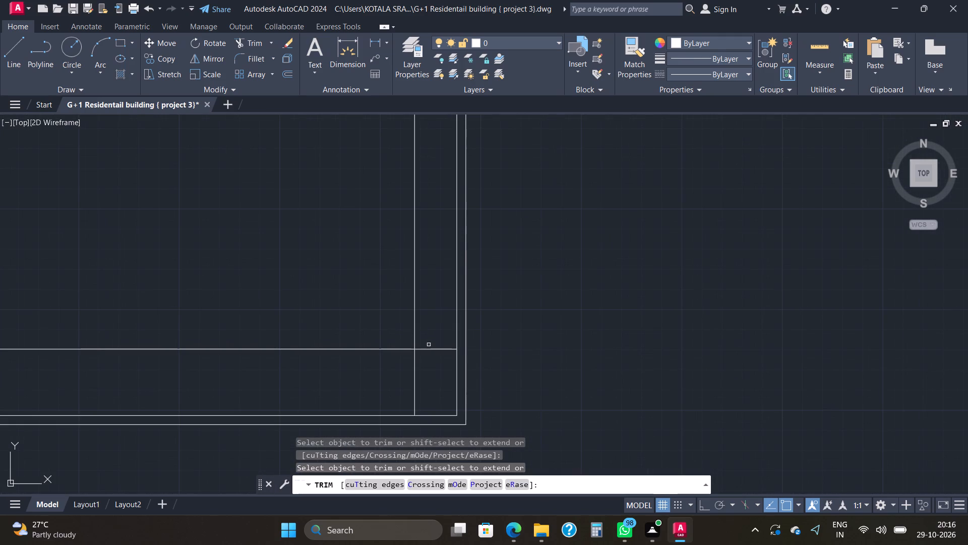
{"action": "left_click", "coordinate": [430, 345]}
{"action": "left_click", "coordinate": [406, 375]}
{"action": "scroll", "coordinate": [411, 380], "scroll_direction": "down", "scroll_amount": 2}
{"action": "middle_click_drag", "start_coordinate": [411, 380], "coordinate": [412, 381]}
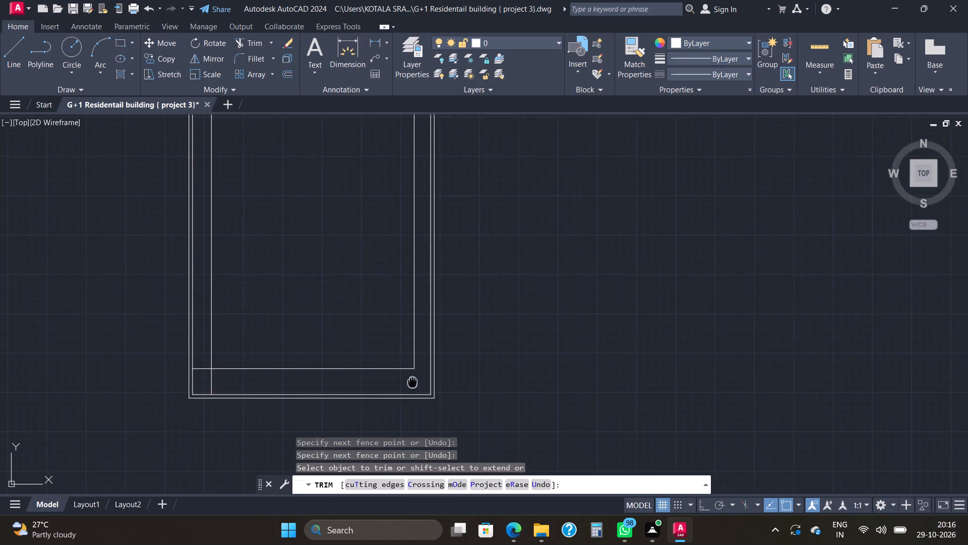
{"action": "middle_click_drag", "start_coordinate": [412, 381], "coordinate": [504, 365]}
{"action": "scroll", "coordinate": [287, 334], "scroll_direction": "up", "scroll_amount": 1}
{"action": "left_click", "coordinate": [299, 355]}
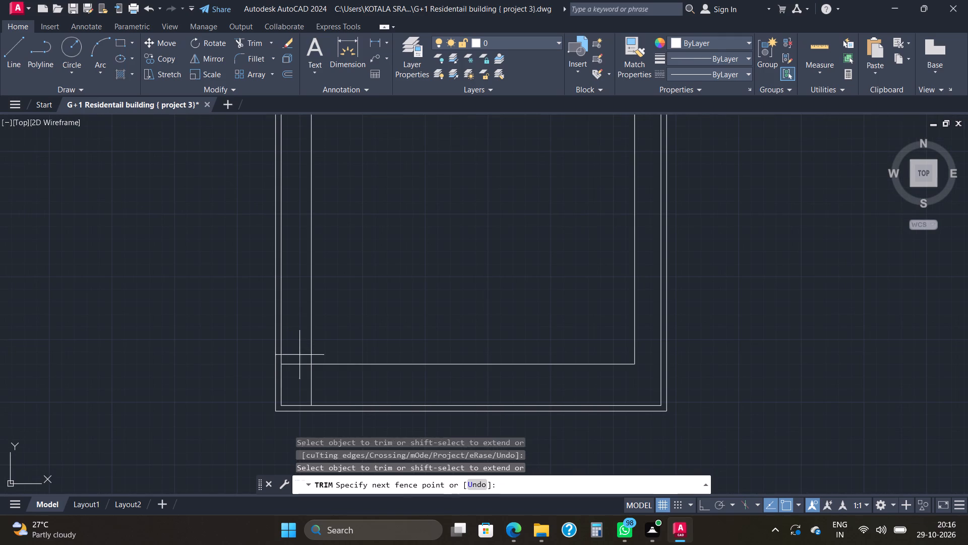
{"action": "left_click", "coordinate": [320, 386]}
Trim the overhanging ends of the setback lines at the two top corners, leaving a closed building rectangle.
{"action": "scroll", "coordinate": [360, 291], "scroll_direction": "down", "scroll_amount": 1}
{"action": "middle_click_drag", "start_coordinate": [382, 275], "coordinate": [446, 386]}
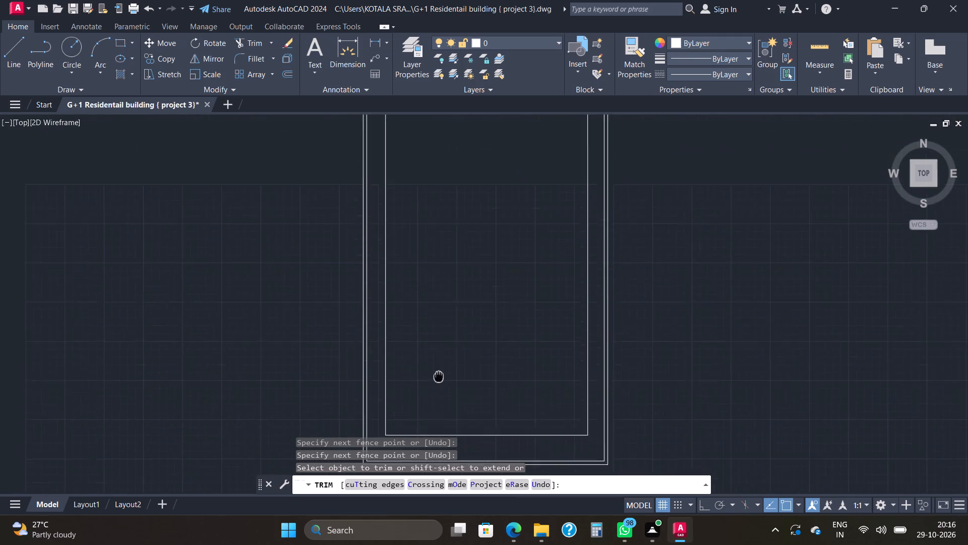
{"action": "middle_click_drag", "start_coordinate": [446, 386], "coordinate": [451, 405]}
{"action": "middle_click_drag", "start_coordinate": [513, 294], "coordinate": [495, 354]}
{"action": "scroll", "coordinate": [602, 205], "scroll_direction": "up", "scroll_amount": 2}
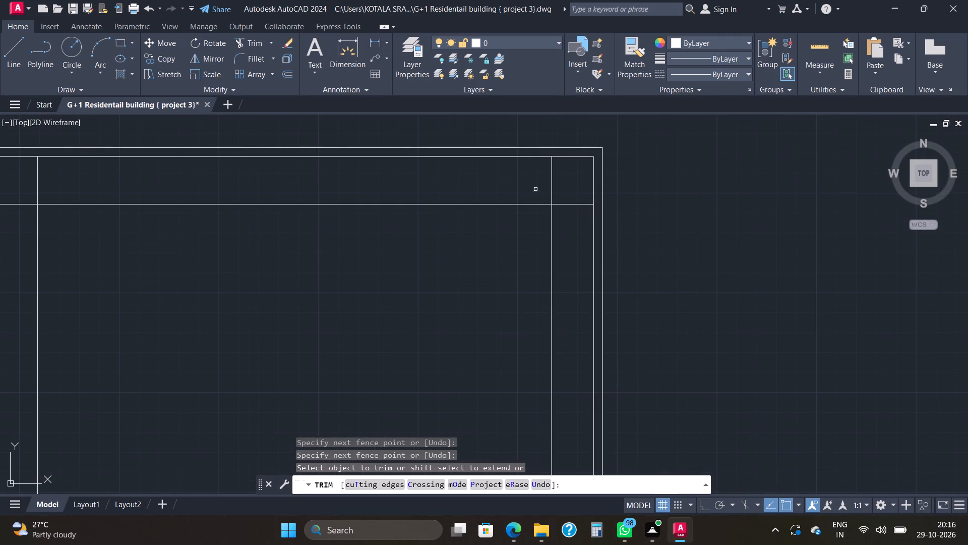
{"action": "left_click_drag", "start_coordinate": [531, 182], "coordinate": [541, 184]}
{"action": "left_click", "coordinate": [570, 209]}
{"action": "middle_click_drag", "start_coordinate": [386, 311], "coordinate": [736, 318]}
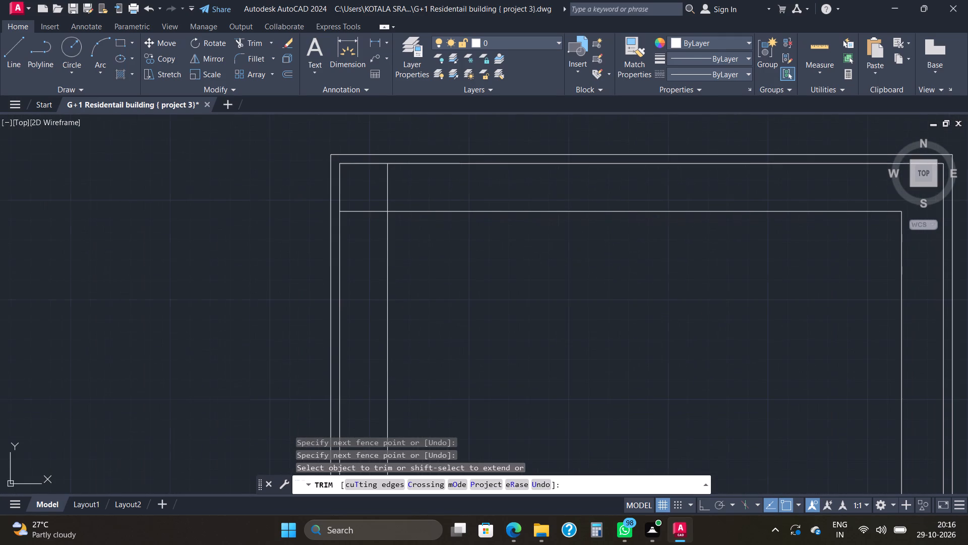
{"action": "left_click_drag", "start_coordinate": [399, 177], "coordinate": [368, 222]}
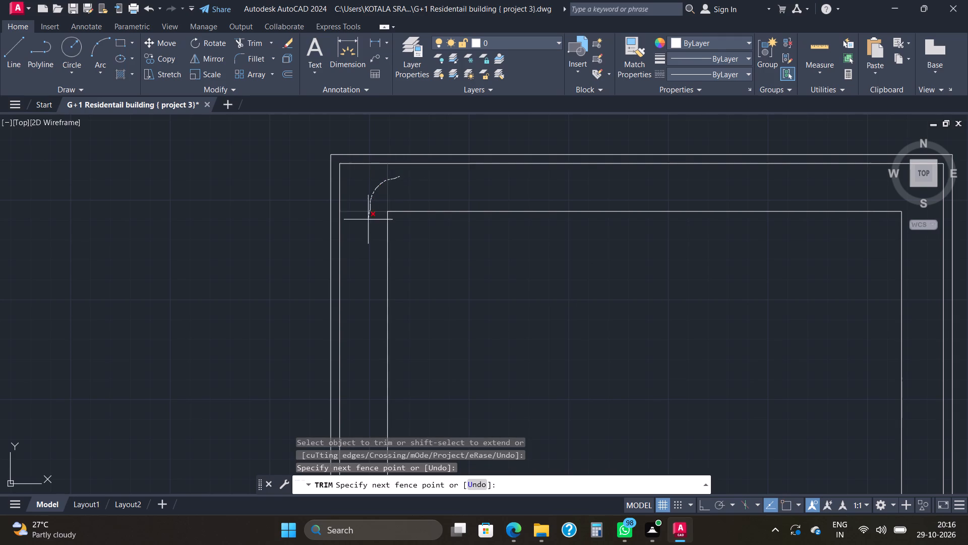
{"action": "left_click_drag", "start_coordinate": [368, 222], "coordinate": [368, 226]}
{"action": "scroll", "coordinate": [467, 278], "scroll_direction": "down", "scroll_amount": 1}
{"action": "scroll", "coordinate": [533, 333], "scroll_direction": "down", "scroll_amount": 2}
{"action": "middle_click_drag", "start_coordinate": [547, 363], "coordinate": [575, 230]}
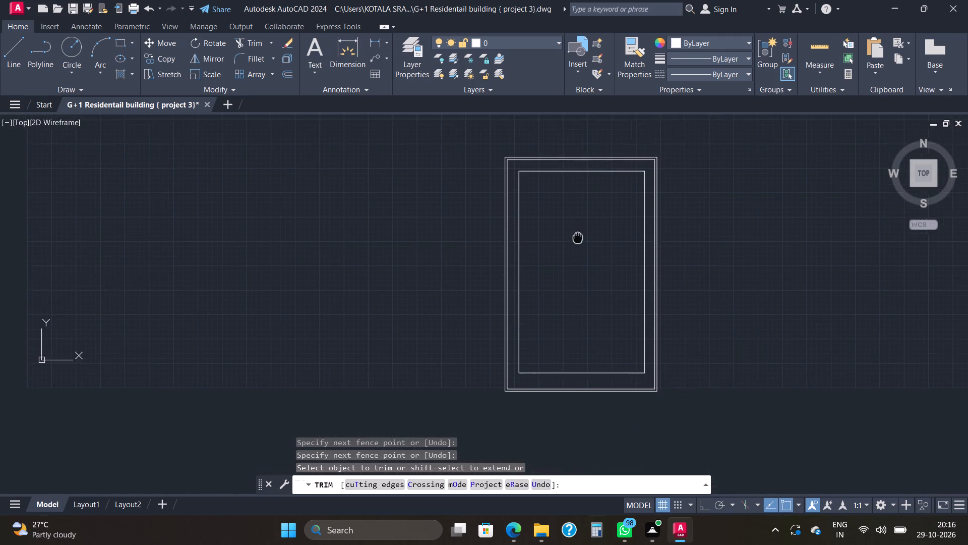
{"action": "middle_click_drag", "start_coordinate": [575, 230], "coordinate": [573, 227]}
{"action": "key", "text": "Escape"}
{"action": "key", "text": "Escape"}
{"action": "key", "text": "Escape"}
{"action": "key", "text": "Escape"}
{"action": "key", "text": "Escape"}
{"action": "key", "text": "Escape"}
{"action": "key", "text": "Escape"}
{"action": "key", "text": "Escape"}
{"action": "key", "text": "Escape"}
{"action": "key", "text": "Escape"}
{"action": "key", "text": "Escape"}
{"action": "key", "text": "Escape"}
{"action": "key", "text": "Escape"}
{"action": "key", "text": "Escape"}
{"action": "key", "text": "Escape"}
{"action": "key", "text": "Escape"}
{"action": "key", "text": "Escape"}
{"action": "key", "text": "Escape"}
{"action": "key", "text": "Escape"}
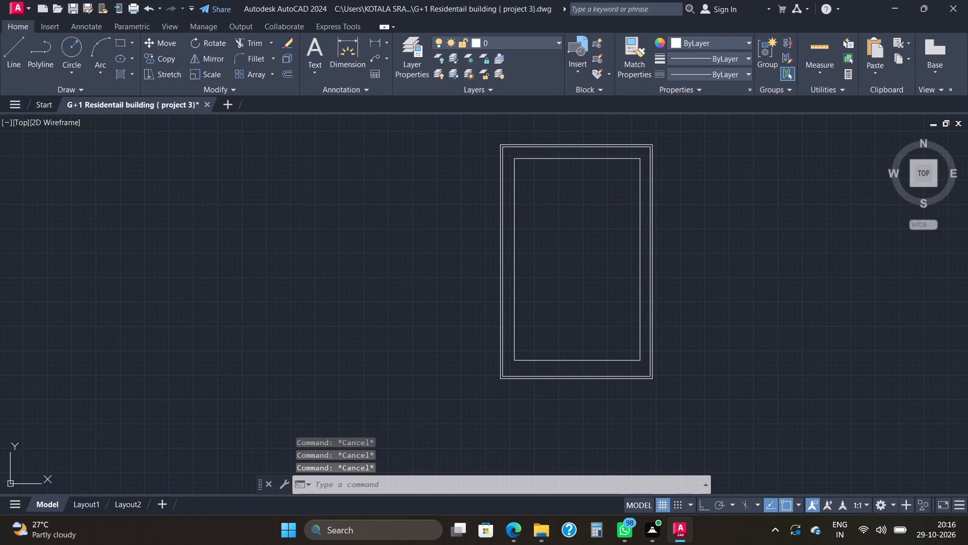
Offset all four lines of the building rectangle inward by 9" to form the outer walls.
{"action": "type", "text": "off"}
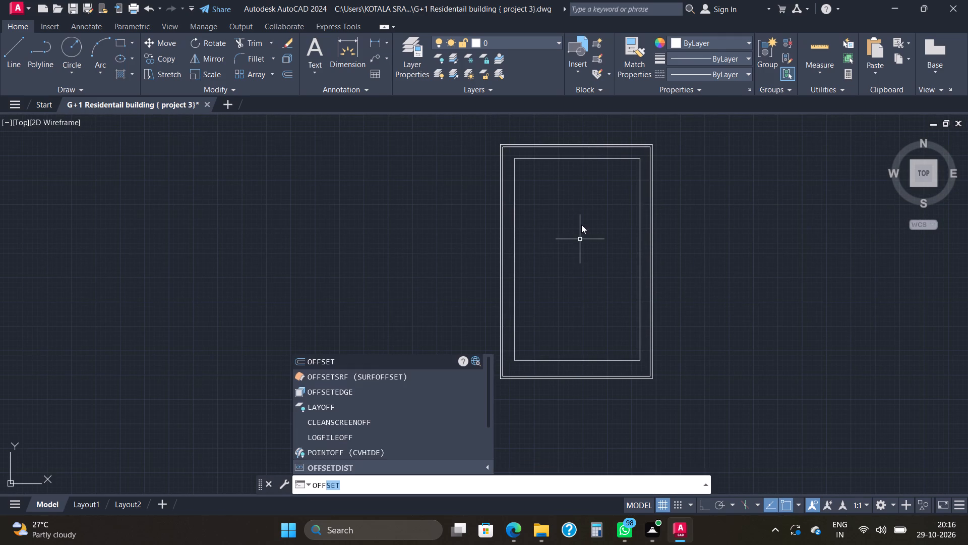
{"action": "left_click", "coordinate": [380, 361]}
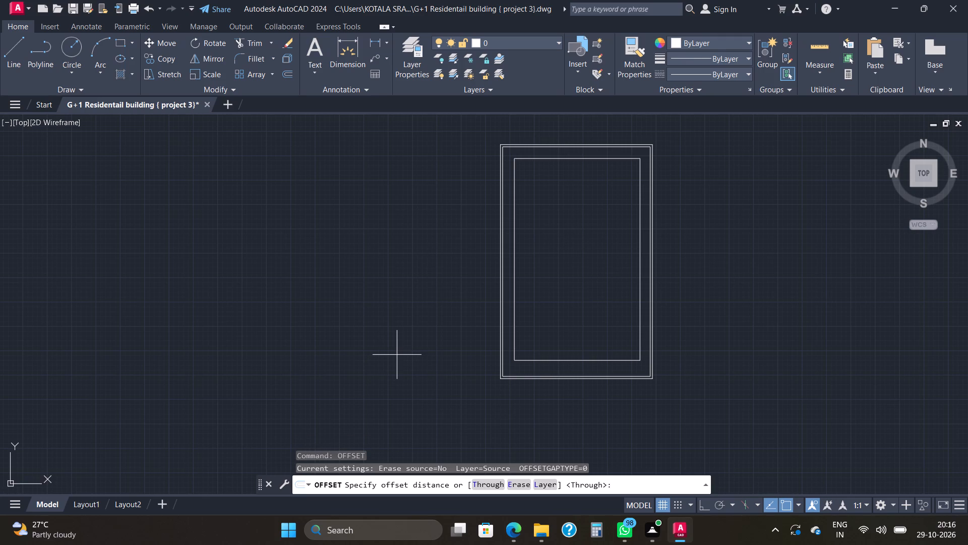
{"action": "key", "text": "Return"}
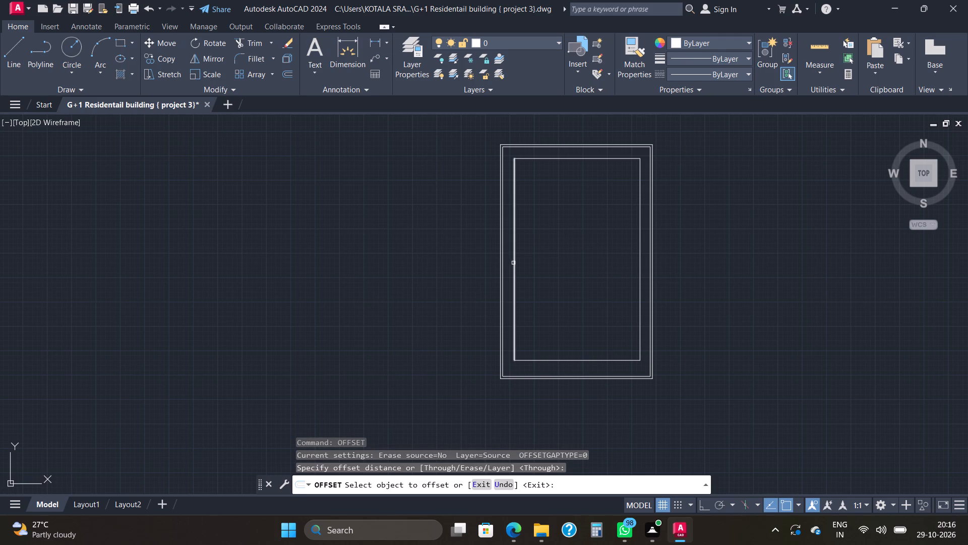
{"action": "left_click", "coordinate": [513, 263]}
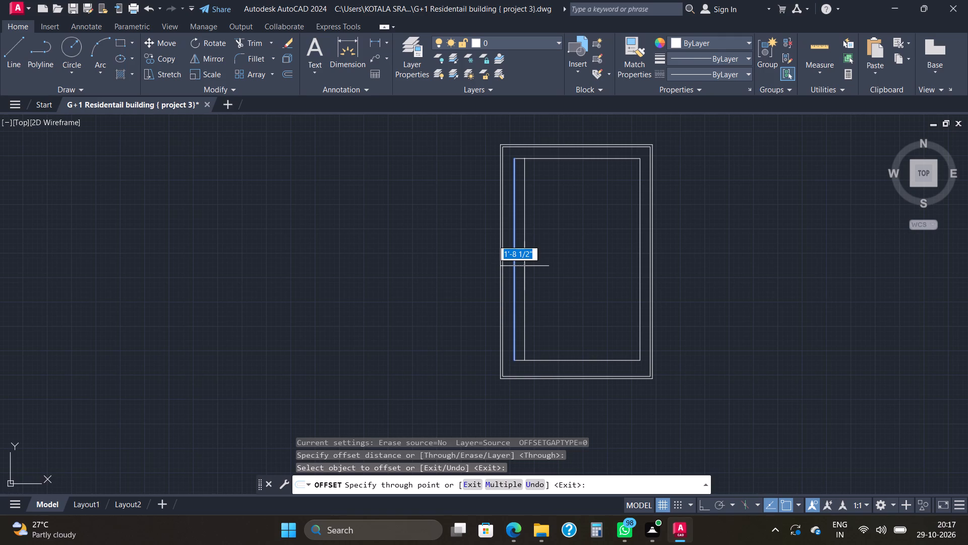
{"action": "key", "text": "9"}
{"action": "key", "text": "shift+quotedbl"}
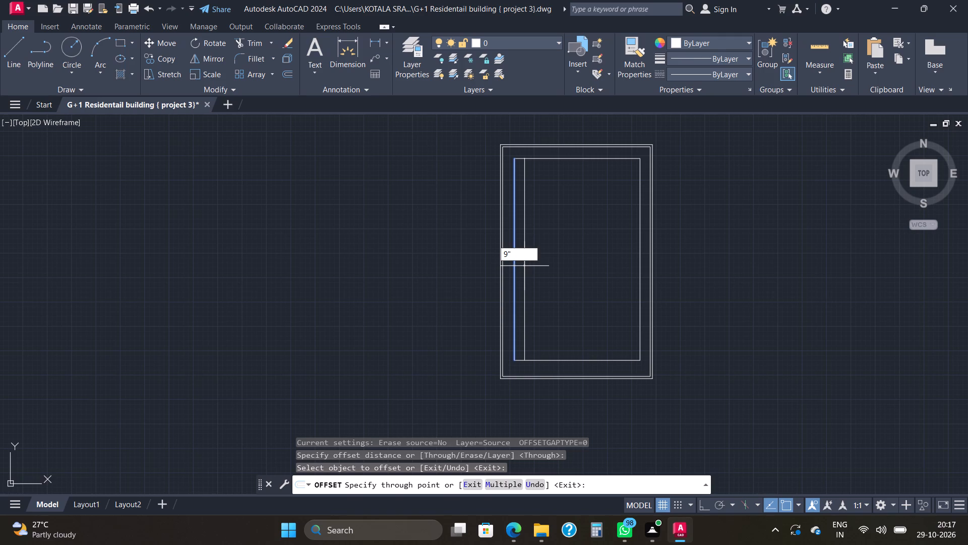
{"action": "key", "text": "Return"}
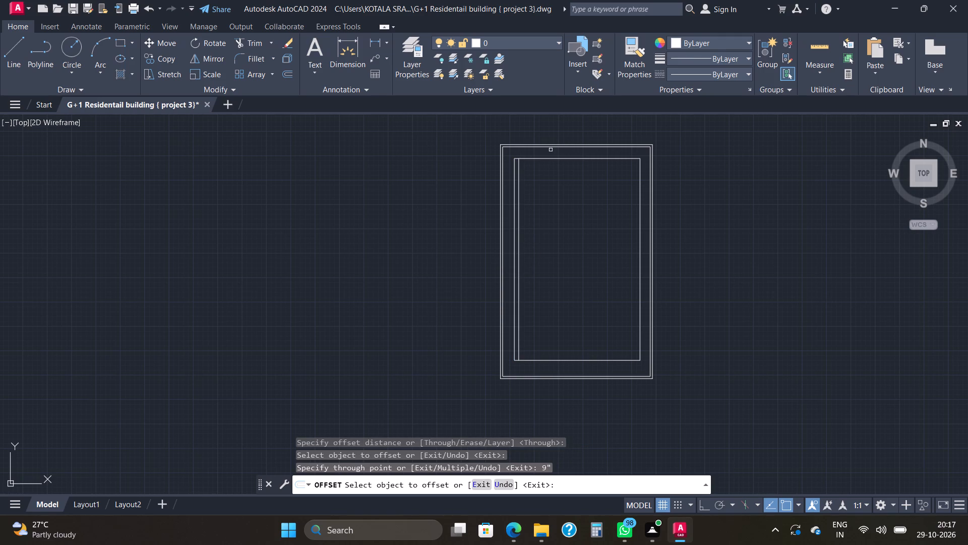
{"action": "left_click", "coordinate": [548, 159]}
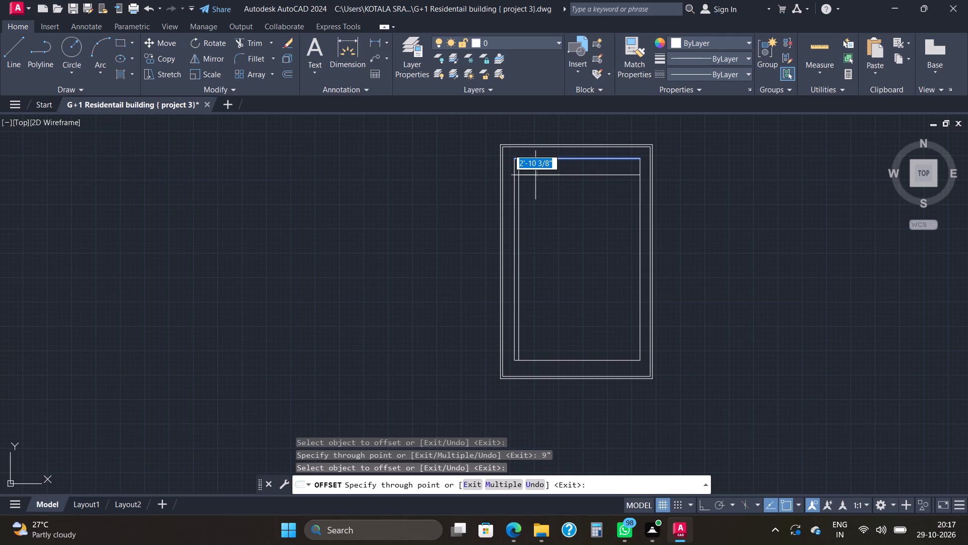
{"action": "type", "text": "9\""}
{"action": "key", "text": "Return"}
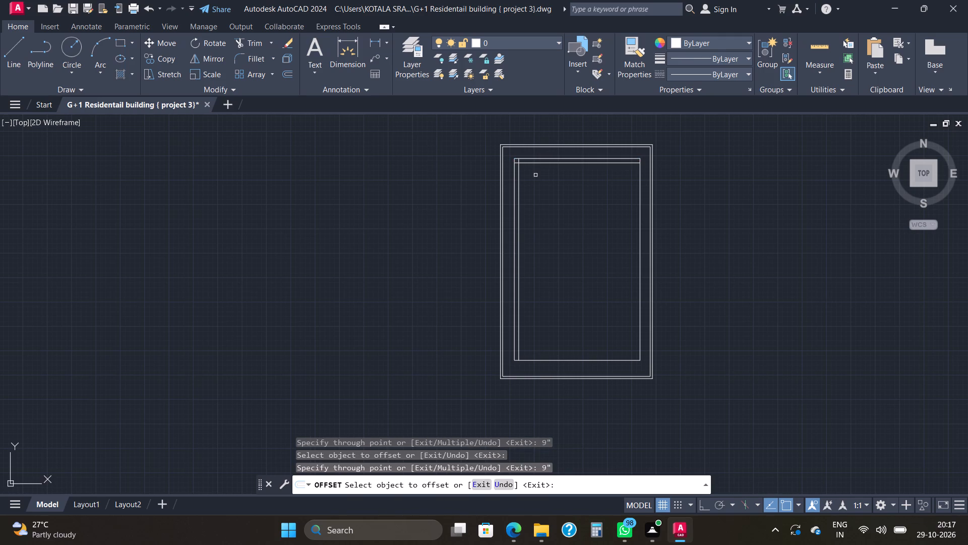
{"action": "left_click", "coordinate": [640, 242]}
{"action": "key", "text": "9"}
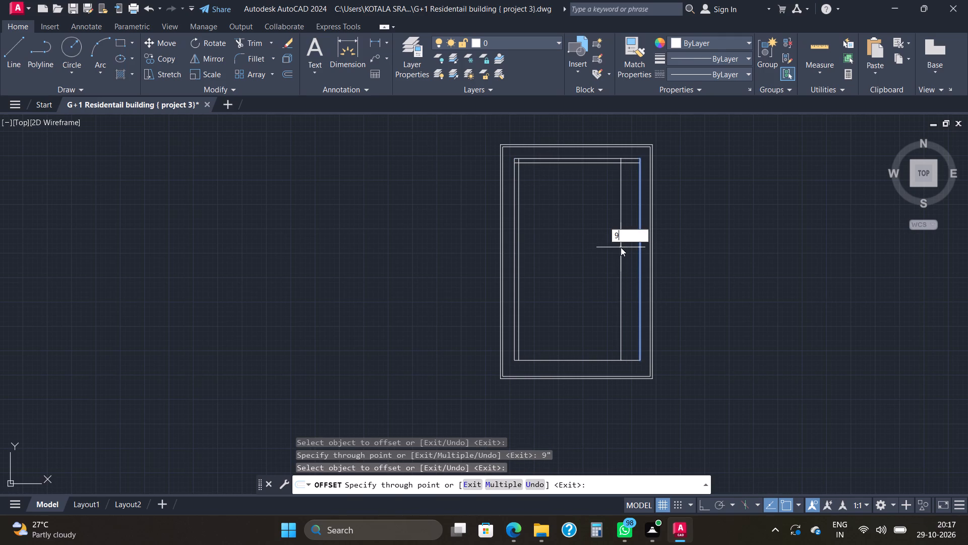
{"action": "key", "text": "shift+quotedbl"}
{"action": "key", "text": "Return"}
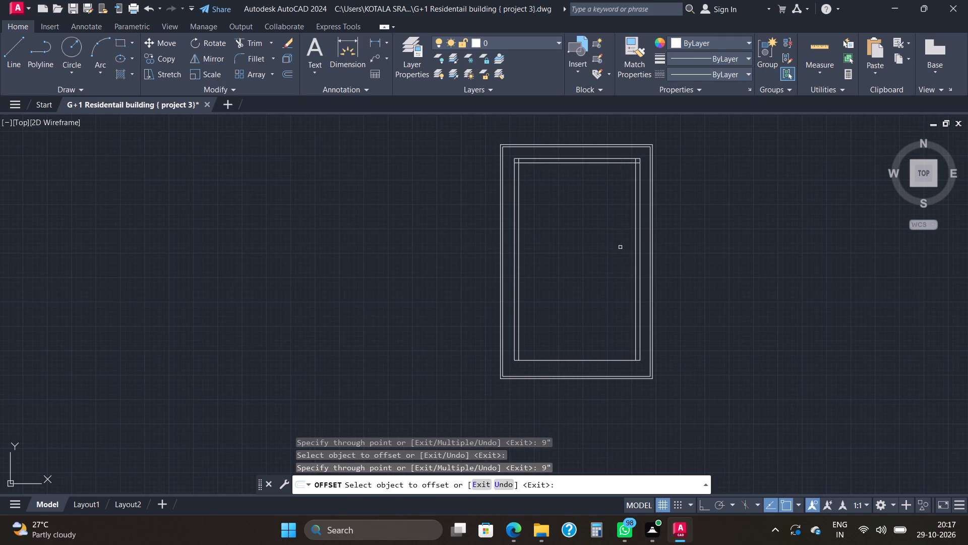
{"action": "left_click", "coordinate": [593, 360]}
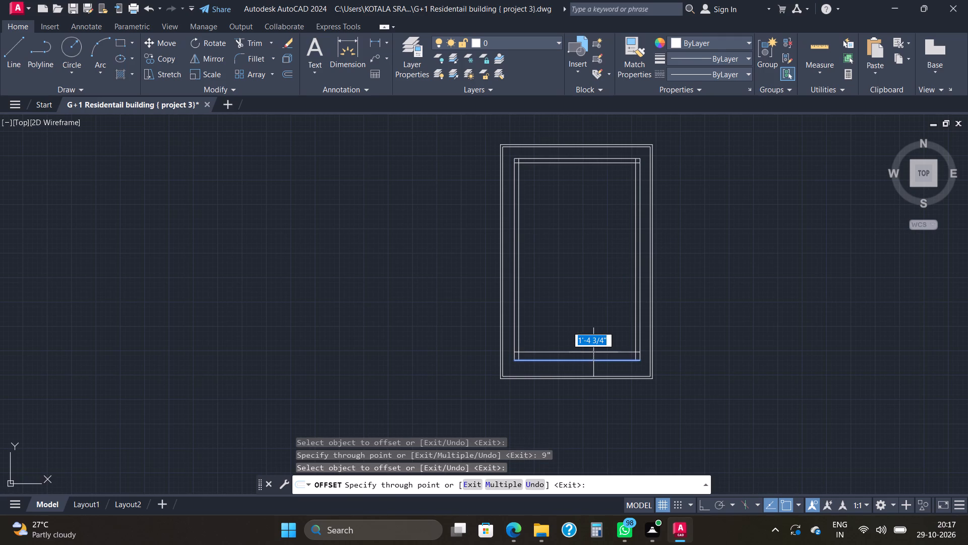
{"action": "type", "text": "9\""}
{"action": "key", "text": "Return"}
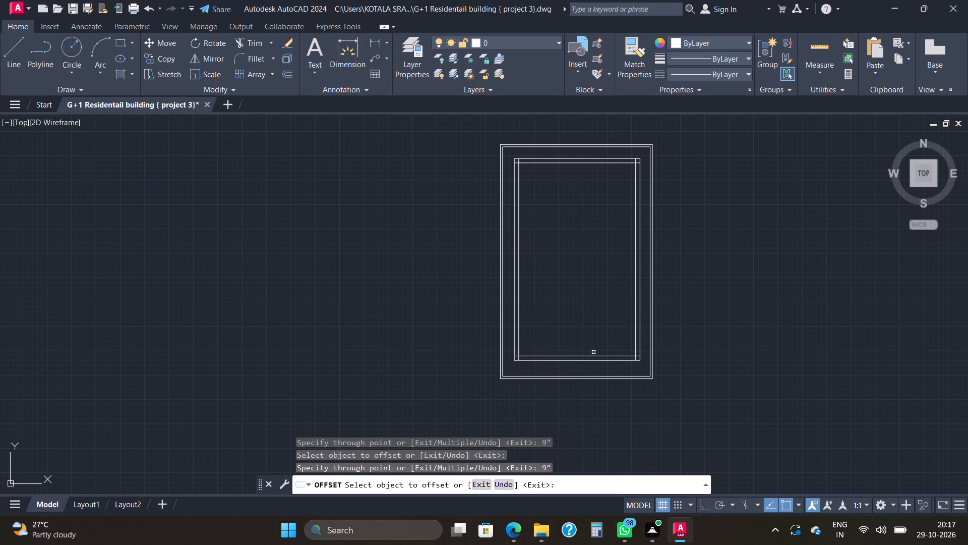
Offset the left outer wall's inner line 10' to the right as the first face of a vertical partition.
{"action": "left_click", "coordinate": [519, 303]}
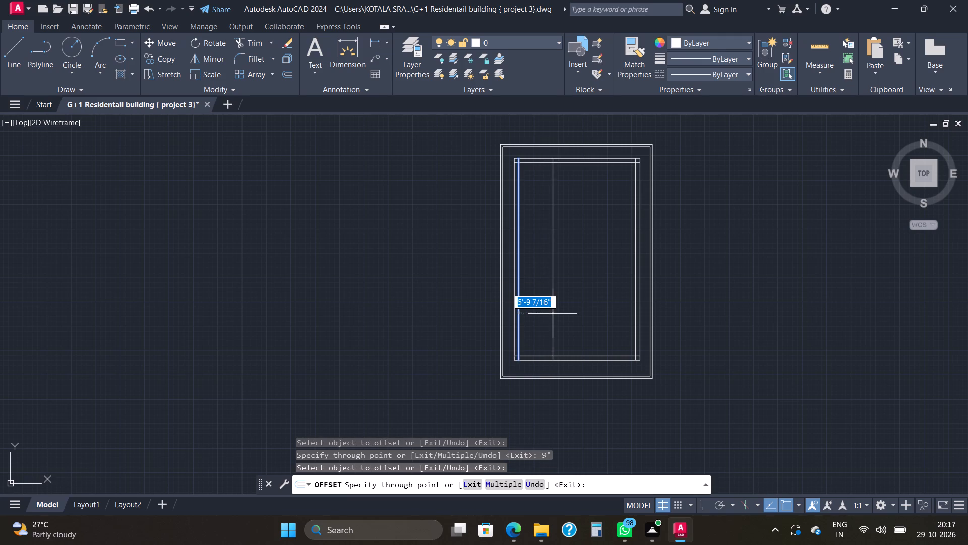
{"action": "type", "text": "10'"}
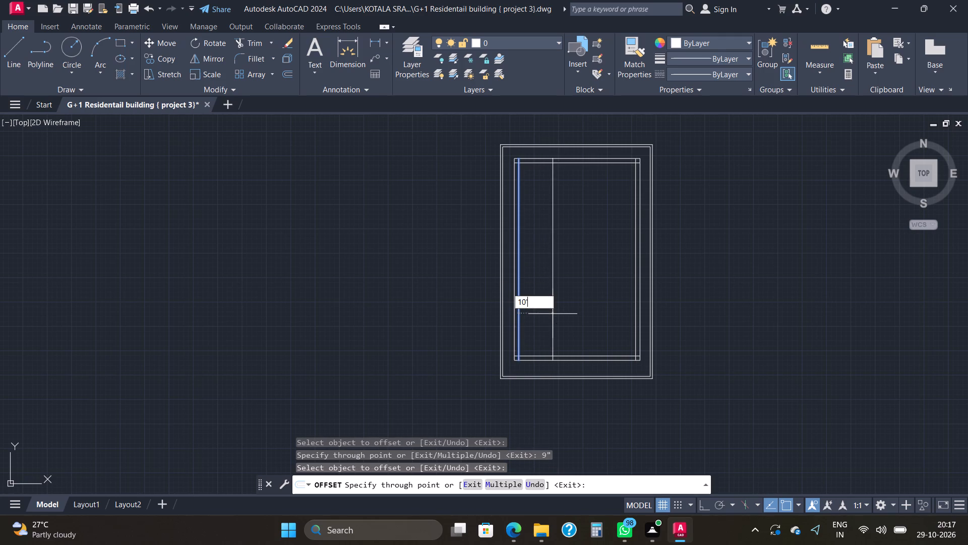
{"action": "key", "text": "Return"}
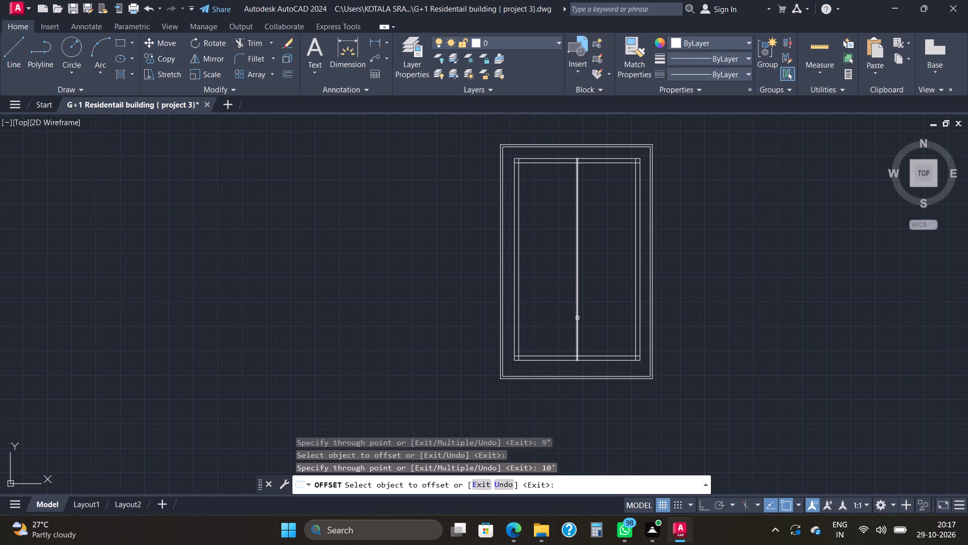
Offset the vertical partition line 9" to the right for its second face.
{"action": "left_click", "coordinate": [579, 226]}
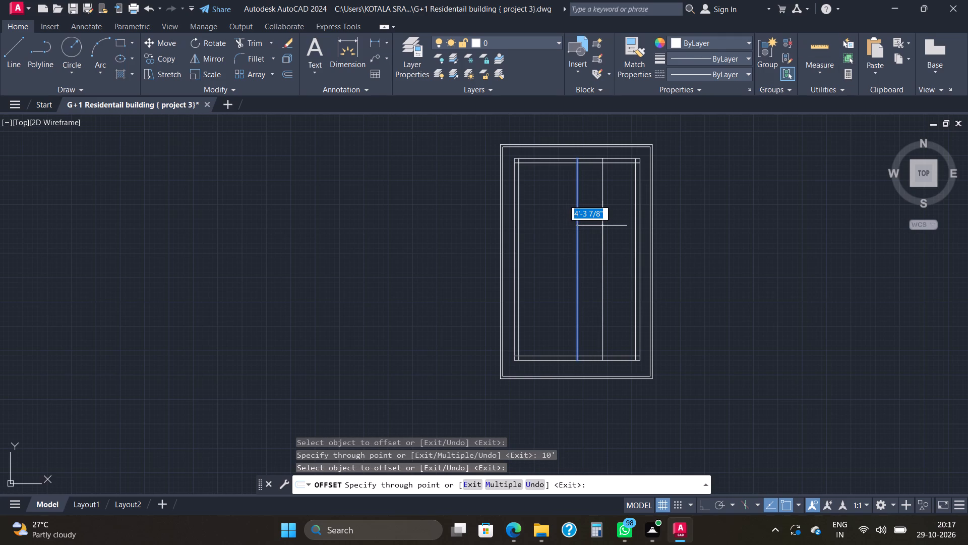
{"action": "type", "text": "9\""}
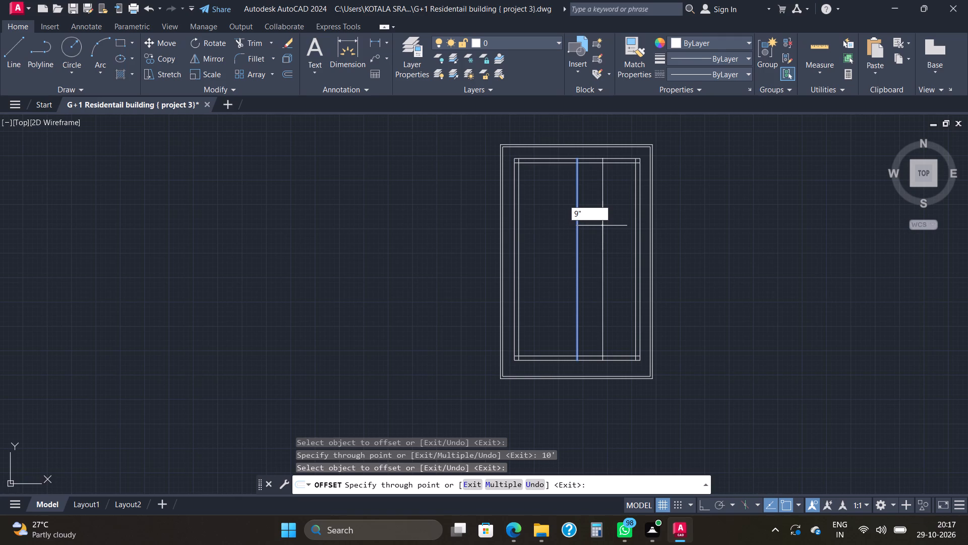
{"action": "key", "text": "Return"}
Measure the clear width and length of the space between the partition and the right outer wall.
{"action": "left_click", "coordinate": [822, 38]}
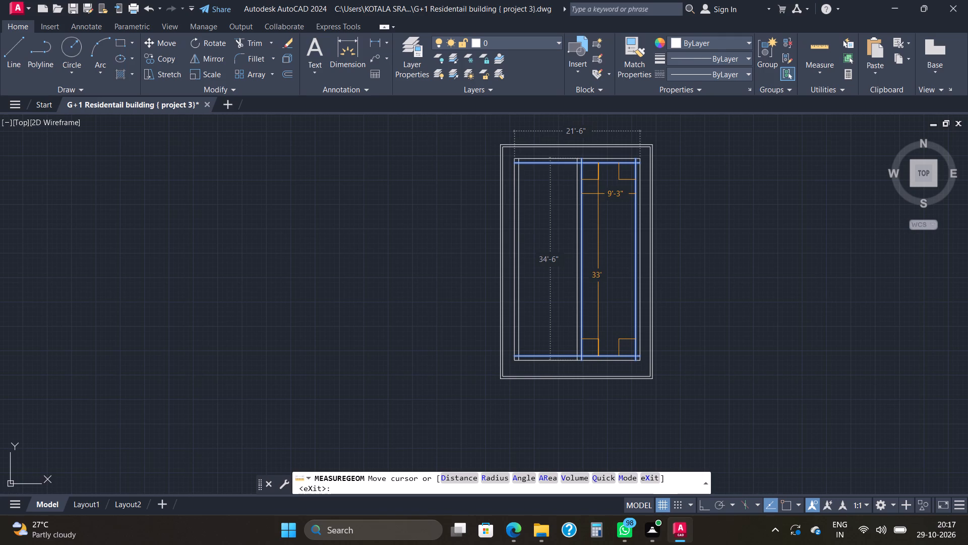
{"action": "key", "text": "Escape"}
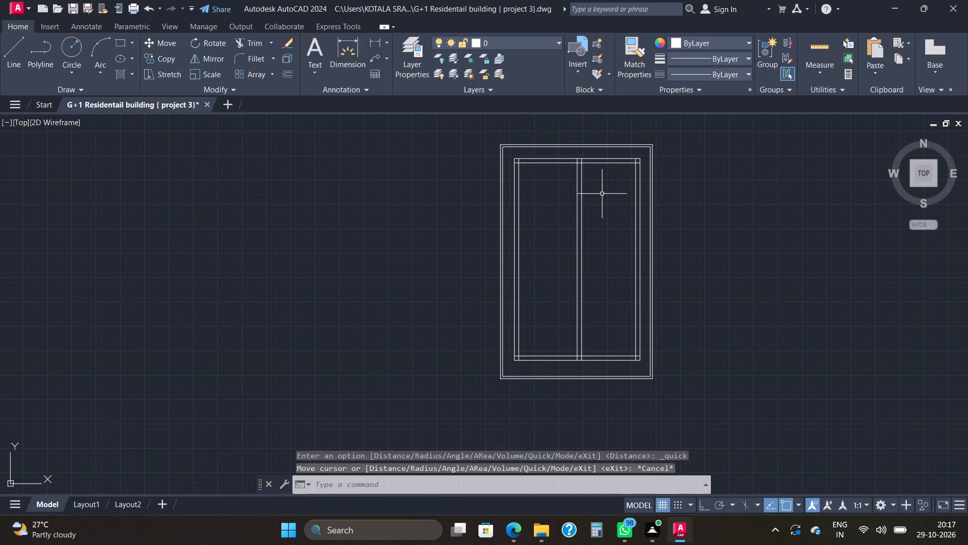
{"action": "key", "text": "Escape"}
{"action": "key", "text": "Escape"}
{"action": "key", "text": "Escape"}
{"action": "key", "text": "Escape"}
{"action": "key", "text": "Escape"}
{"action": "key", "text": "Escape"}
{"action": "key", "text": "Escape"}
{"action": "key", "text": "Escape"}
{"action": "key", "text": "Escape"}
{"action": "key", "text": "Escape"}
{"action": "key", "text": "Escape"}
{"action": "key", "text": "Escape"}
{"action": "key", "text": "Escape"}
{"action": "key", "text": "Escape"}
{"action": "key", "text": "Escape"}
{"action": "key", "text": "Escape"}
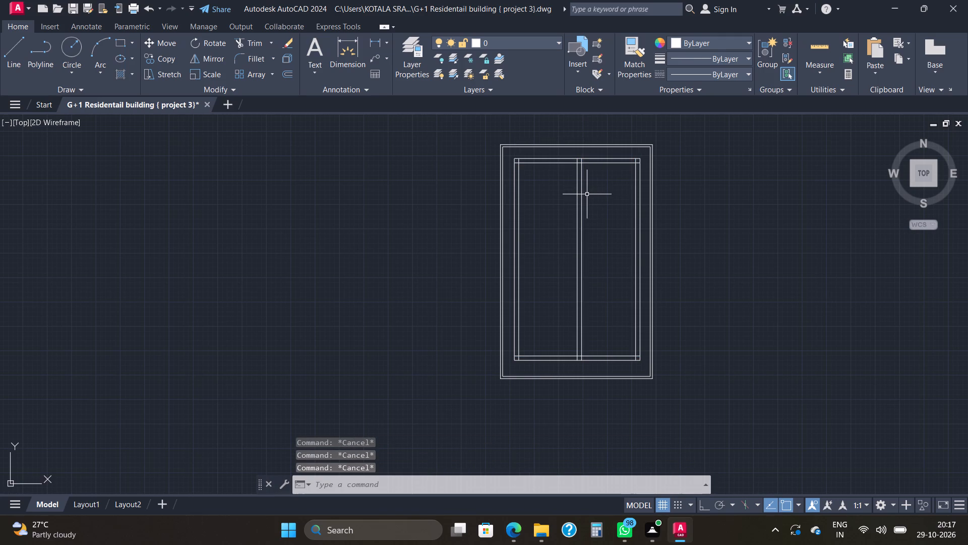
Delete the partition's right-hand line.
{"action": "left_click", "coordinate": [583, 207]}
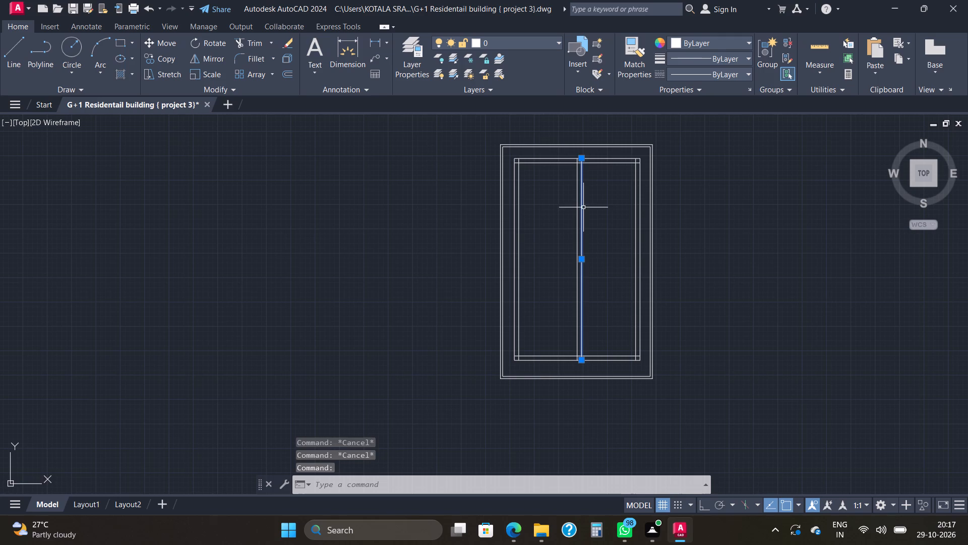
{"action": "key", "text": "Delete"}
Offset the remaining vertical partition line 4.5" to the right to form the partition wall.
{"action": "type", "text": "off"}
{"action": "key", "text": "Return"}
{"action": "key", "text": "Return"}
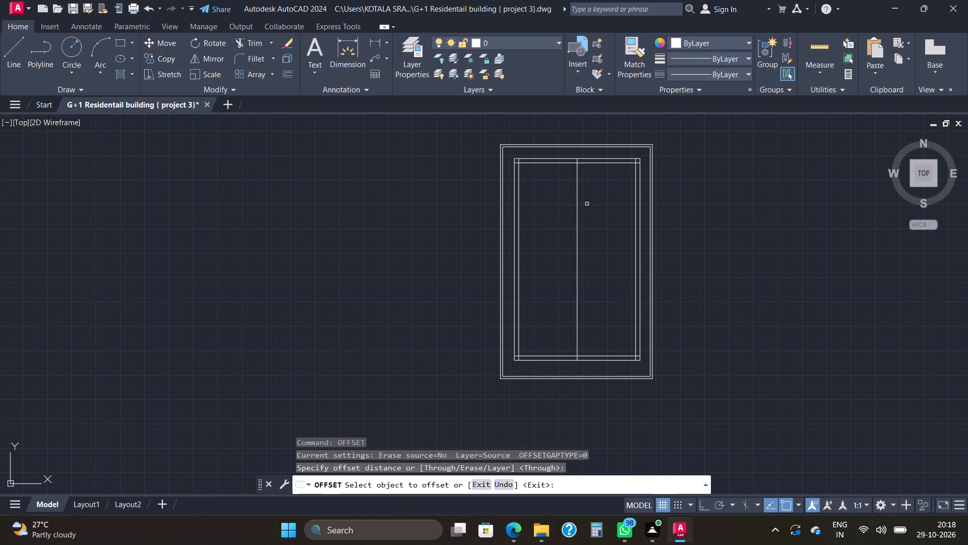
{"action": "left_click", "coordinate": [577, 215]}
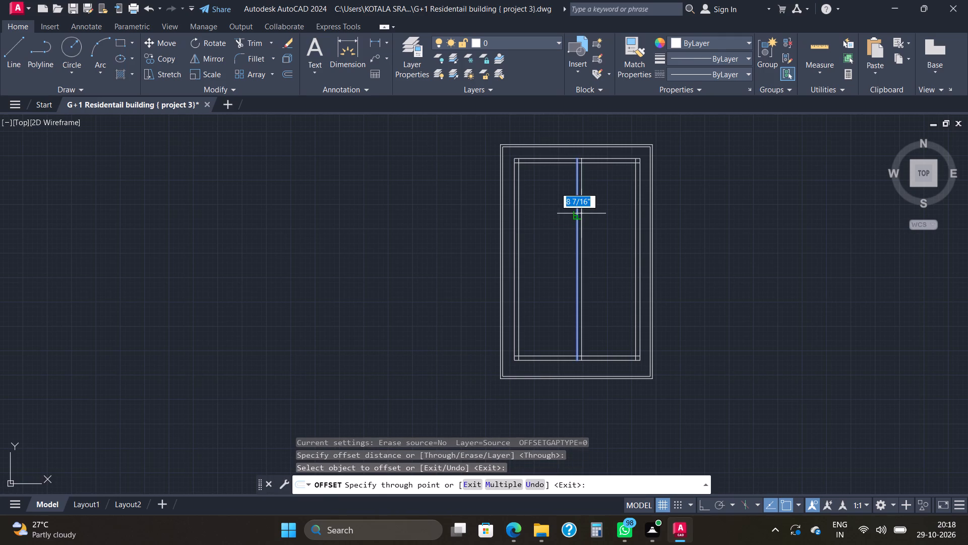
{"action": "type", "text": "4.5\""}
{"action": "key", "text": "Return"}
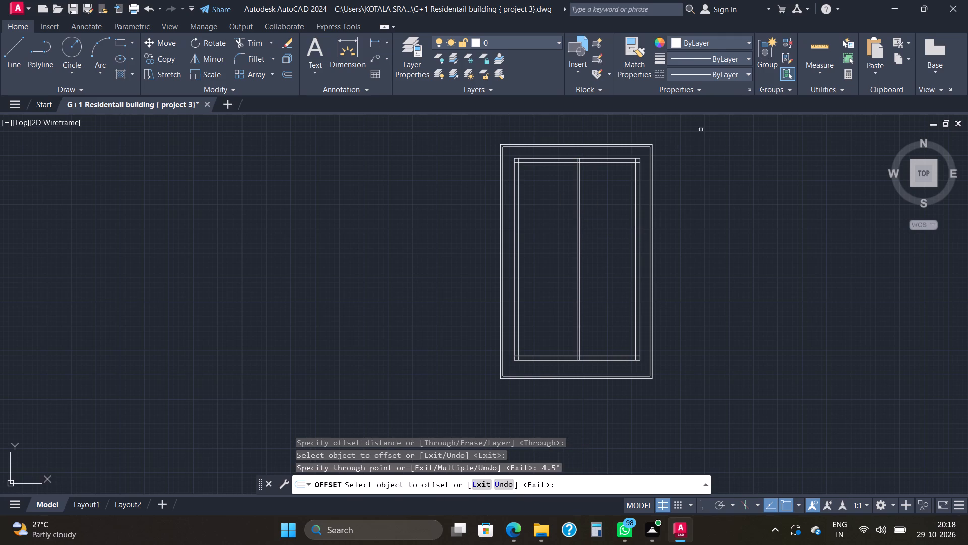
Measure the clear width and length of the space right of the 4.5" partition wall.
{"action": "left_click", "coordinate": [817, 46]}
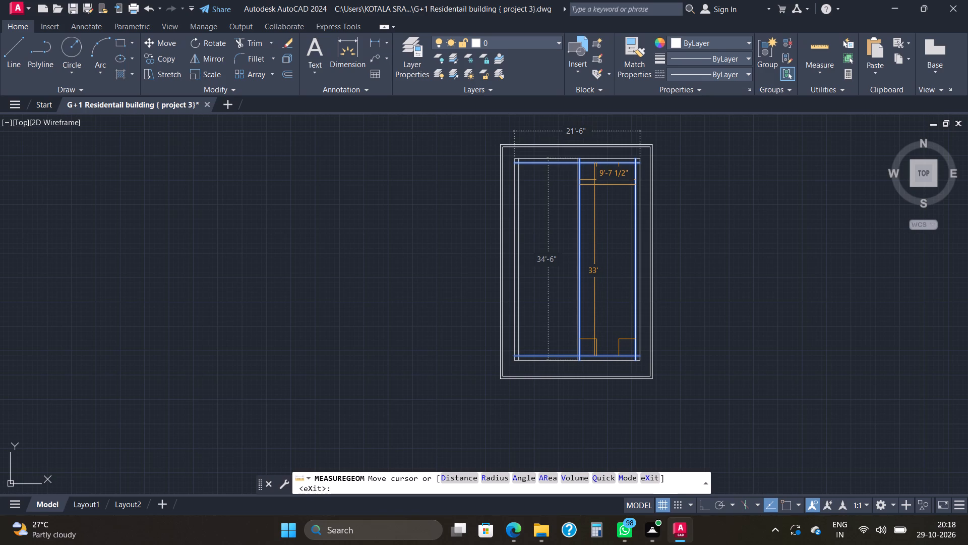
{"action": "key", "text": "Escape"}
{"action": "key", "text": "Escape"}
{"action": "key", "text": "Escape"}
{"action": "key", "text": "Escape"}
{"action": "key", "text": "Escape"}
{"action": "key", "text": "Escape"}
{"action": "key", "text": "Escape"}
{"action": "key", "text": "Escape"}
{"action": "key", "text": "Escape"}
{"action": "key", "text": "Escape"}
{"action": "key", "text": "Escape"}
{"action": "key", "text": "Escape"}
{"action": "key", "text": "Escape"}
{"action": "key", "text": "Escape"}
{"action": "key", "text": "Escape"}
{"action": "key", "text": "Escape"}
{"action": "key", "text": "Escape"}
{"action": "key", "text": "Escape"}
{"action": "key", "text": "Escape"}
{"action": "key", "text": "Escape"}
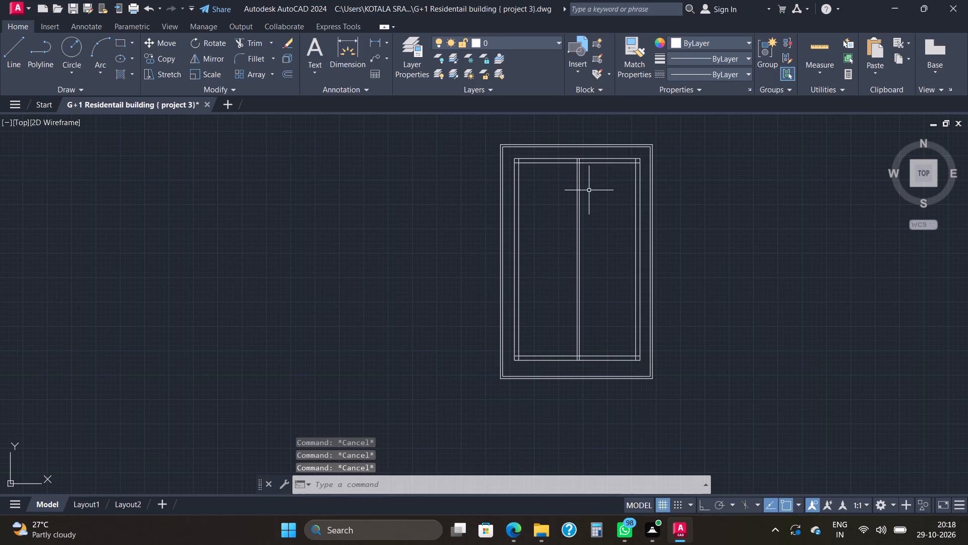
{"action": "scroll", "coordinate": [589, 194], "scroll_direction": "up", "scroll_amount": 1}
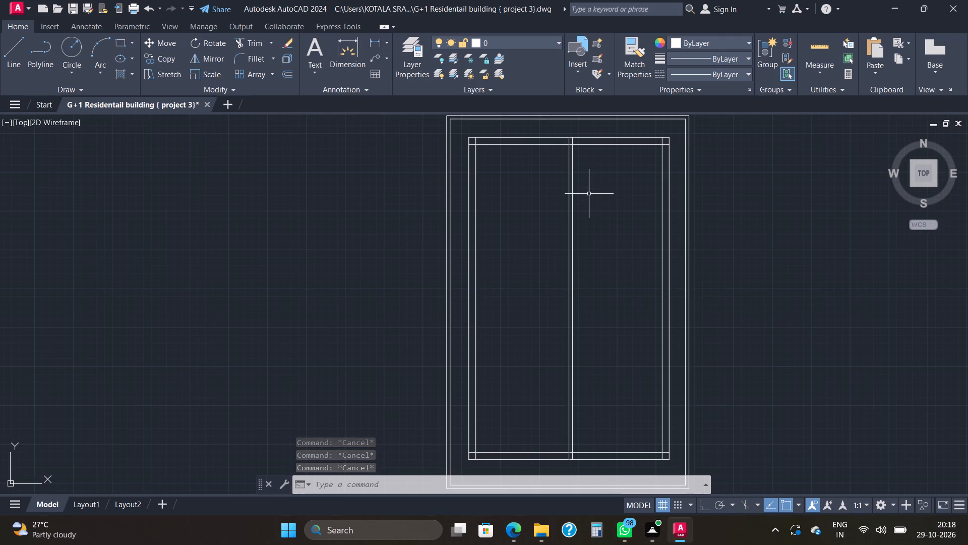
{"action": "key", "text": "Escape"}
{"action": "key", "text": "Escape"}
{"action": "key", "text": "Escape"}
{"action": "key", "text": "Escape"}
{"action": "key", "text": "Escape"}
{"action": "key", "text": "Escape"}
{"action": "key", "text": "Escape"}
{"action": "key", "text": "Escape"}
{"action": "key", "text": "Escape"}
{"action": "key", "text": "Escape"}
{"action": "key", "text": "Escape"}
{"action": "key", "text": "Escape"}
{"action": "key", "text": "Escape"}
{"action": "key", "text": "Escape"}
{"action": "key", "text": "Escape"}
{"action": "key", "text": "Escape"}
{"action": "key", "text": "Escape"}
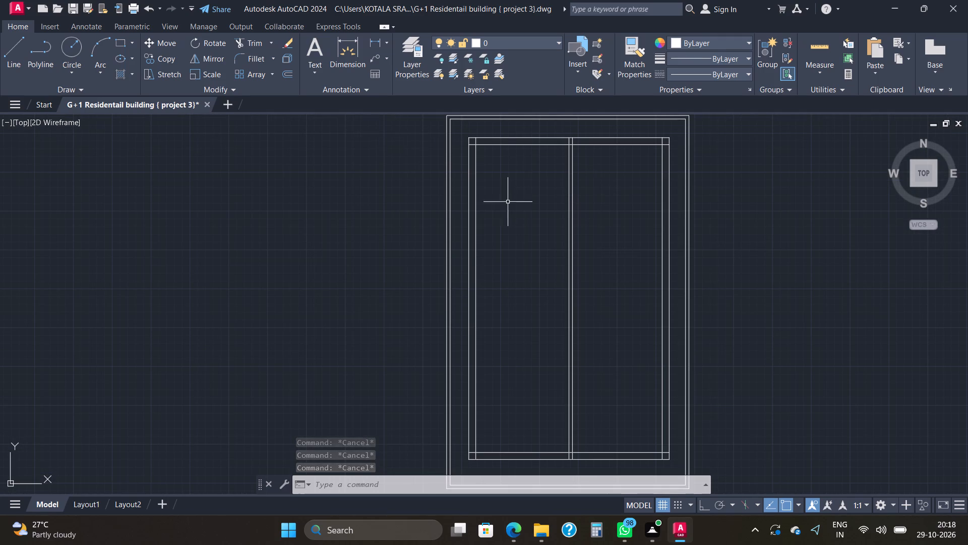
Delete the right-hand line of the vertical 4.5" partition wall.
{"action": "left_click", "coordinate": [573, 208]}
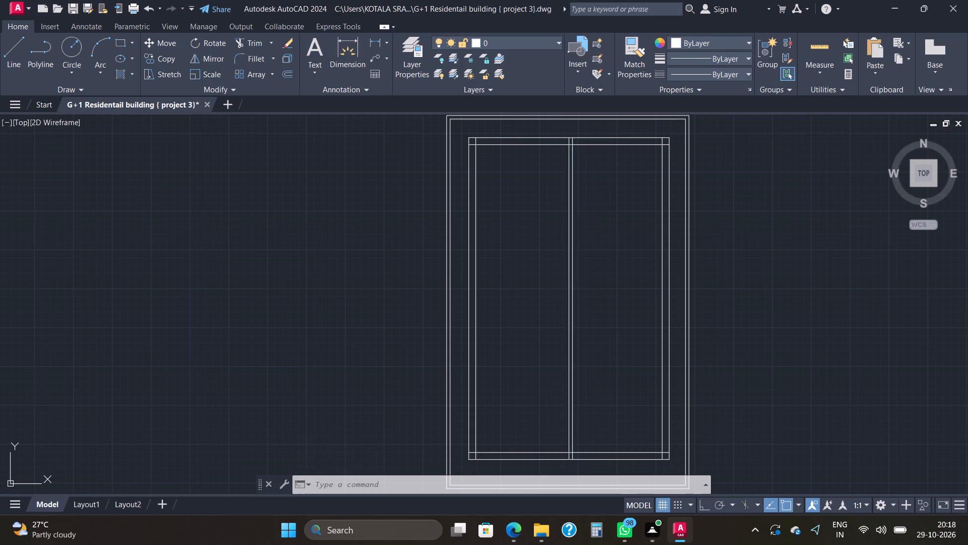
{"action": "key", "text": "Delete"}
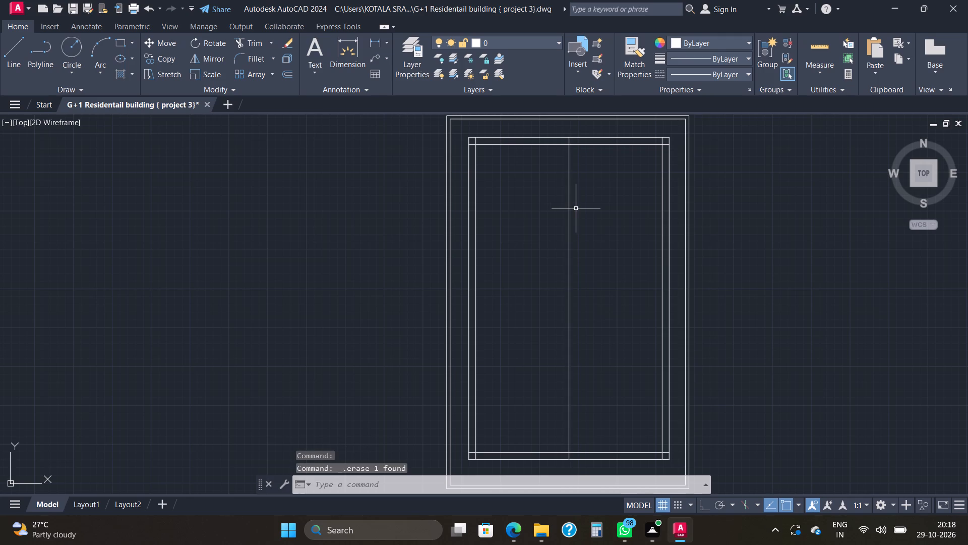
Offset the remaining vertical partition line 9" to the right to form a thicker dividing wall.
{"action": "key", "text": "o"}
{"action": "type", "text": "ff"}
{"action": "key", "text": "Return"}
{"action": "key", "text": "Return"}
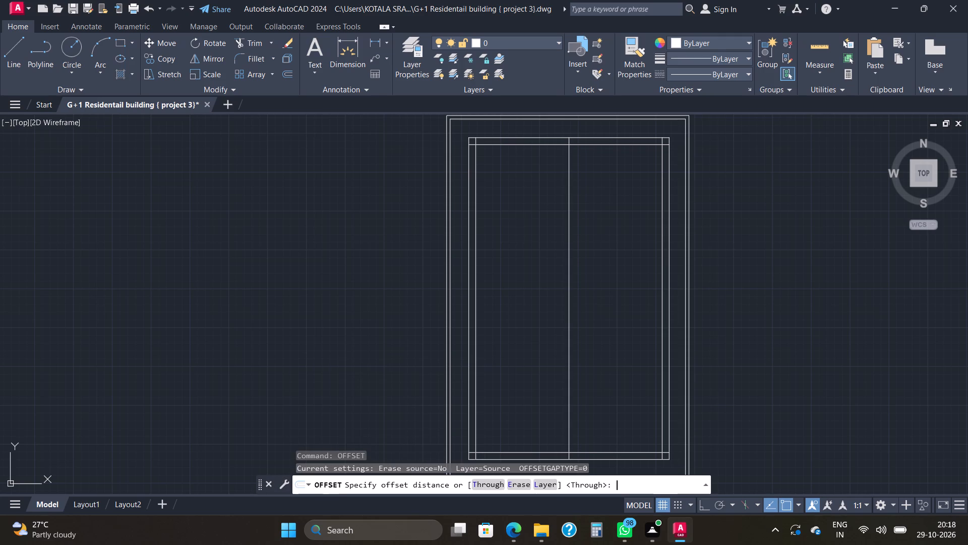
{"action": "left_click", "coordinate": [568, 215]}
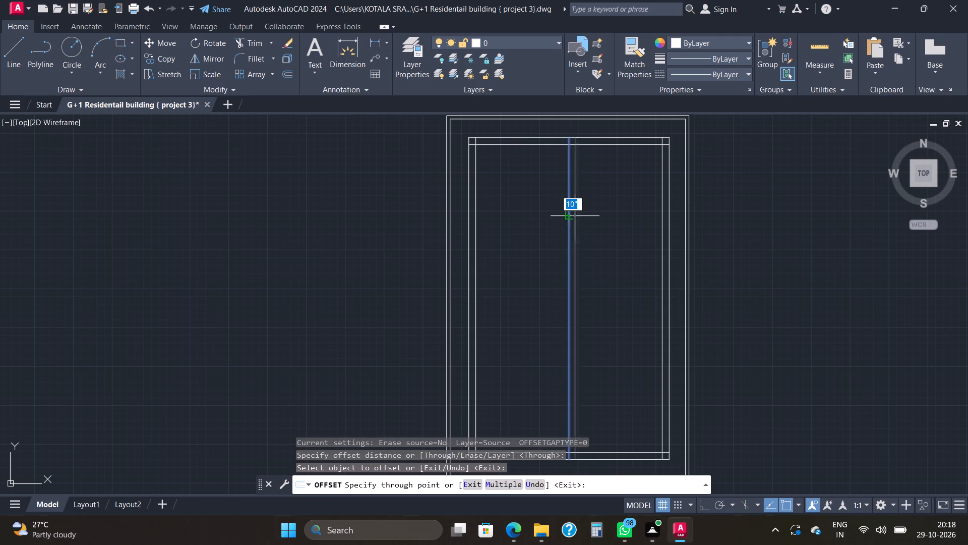
{"action": "key", "text": "9"}
{"action": "key", "text": "shift+quotedbl"}
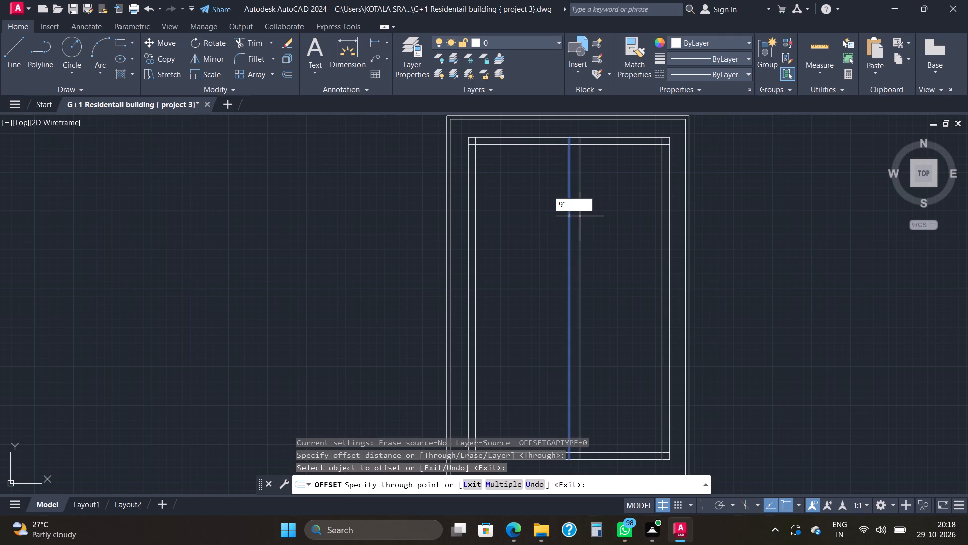
{"action": "key", "text": "Return"}
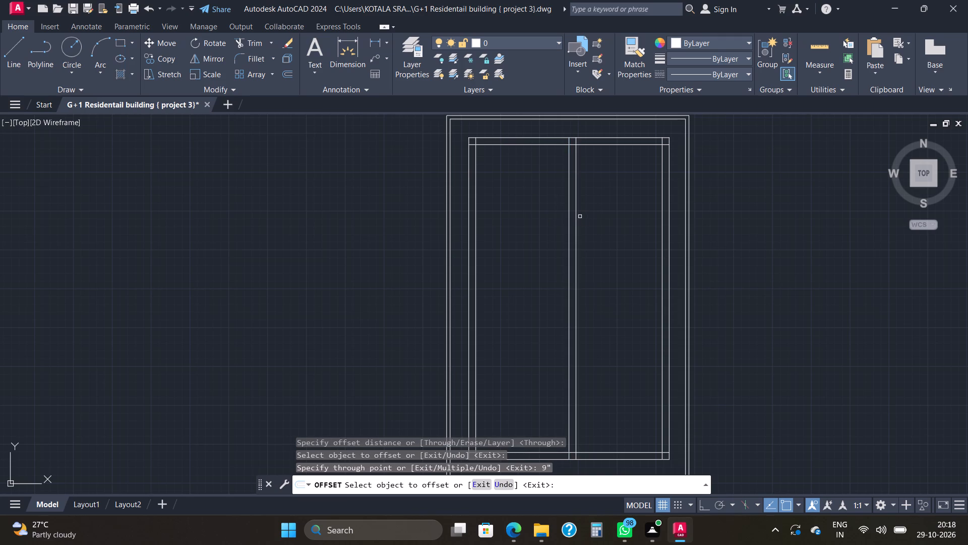
Create a 9" horizontal wall 10' below the top wall's inner line, using offsets of 10' and 9".
{"action": "left_click", "coordinate": [520, 145]}
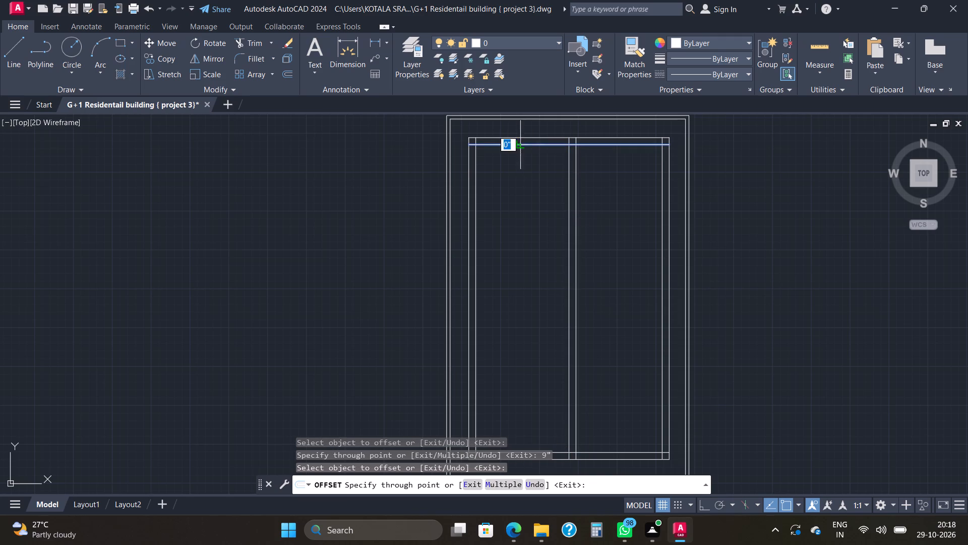
{"action": "type", "text": "10'"}
{"action": "key", "text": "Return"}
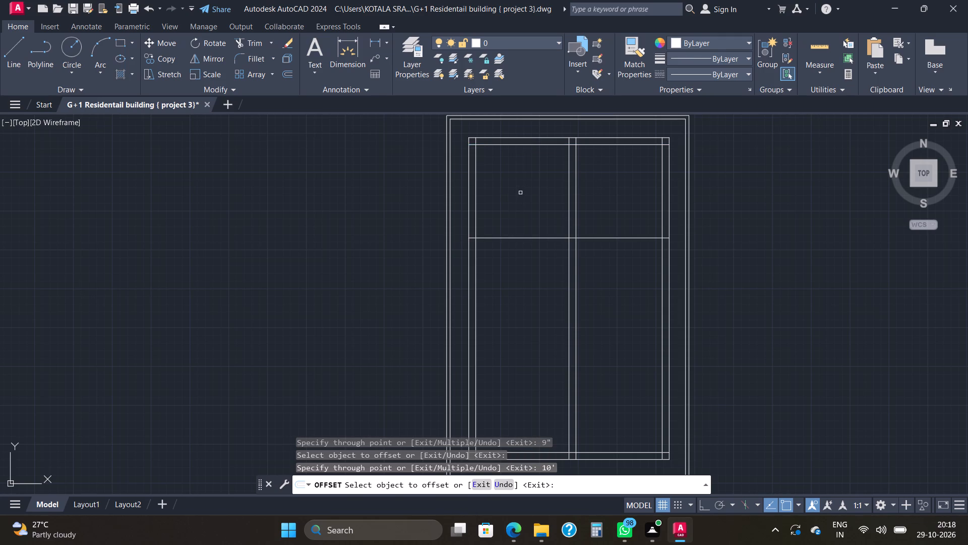
{"action": "left_click", "coordinate": [523, 239]}
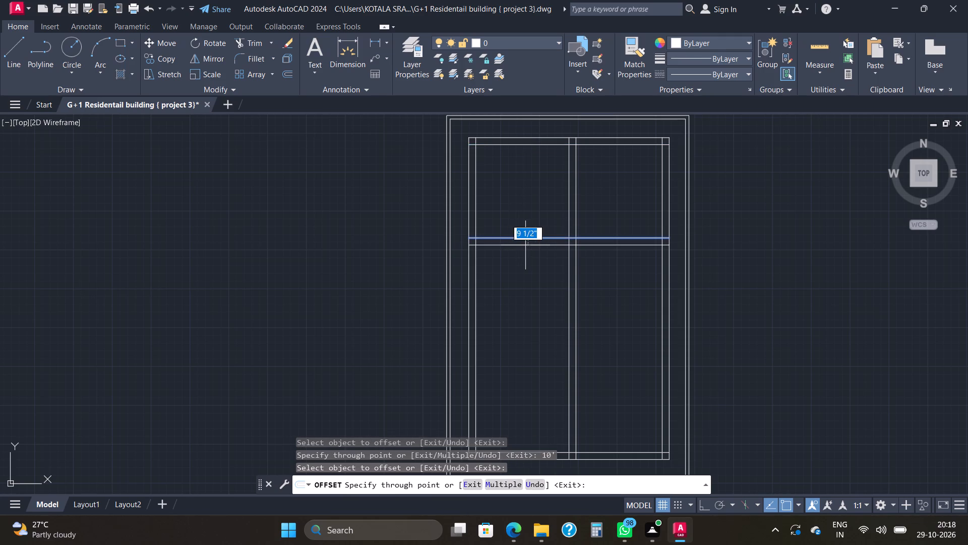
{"action": "type", "text": "9\""}
{"action": "key", "text": "Return"}
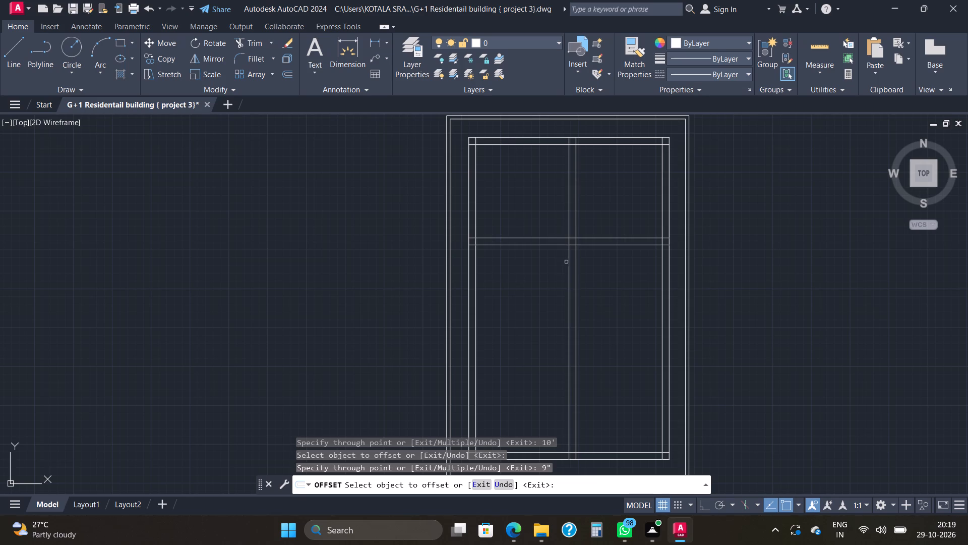
Create a 4.5" horizontal partition 5'9" below the first horizontal wall's lower line, using offsets of 5'9" and 4.5".
{"action": "left_click", "coordinate": [544, 243]}
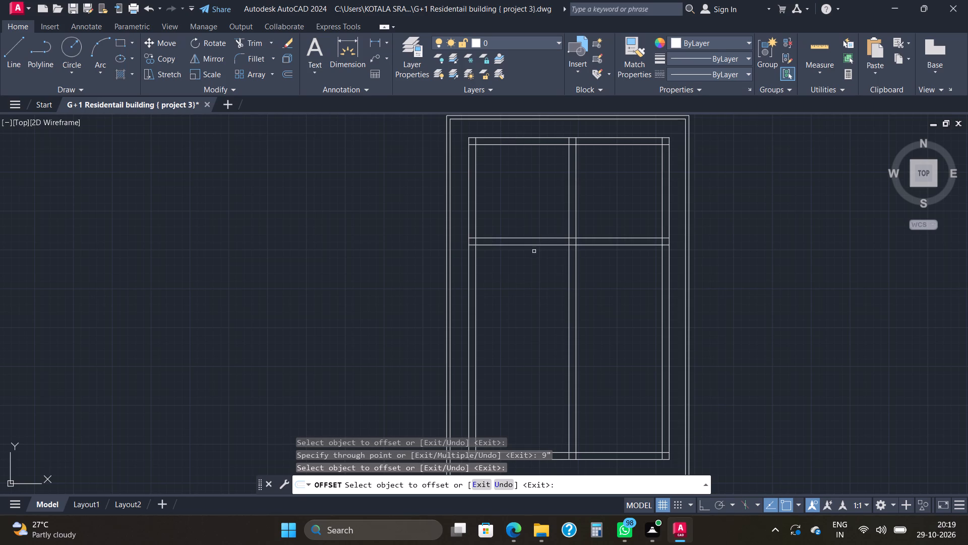
{"action": "left_click", "coordinate": [537, 245]}
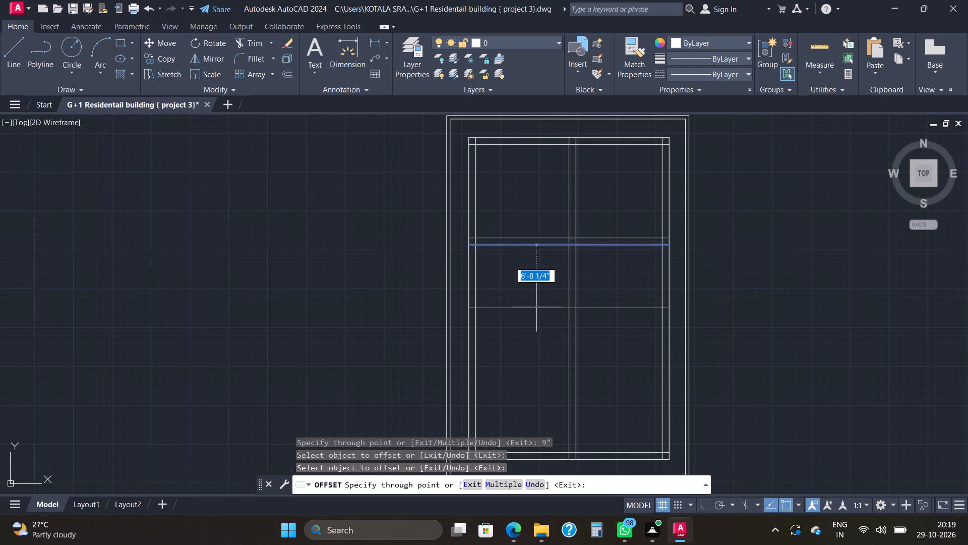
{"action": "type", "text": "5'9"}
{"action": "key", "text": "shift+quotedbl"}
{"action": "key", "text": "Return"}
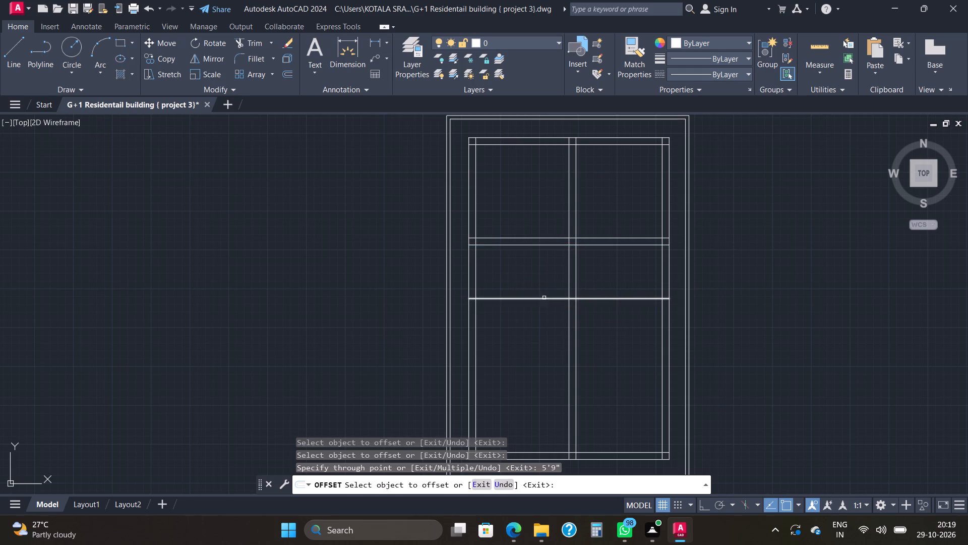
{"action": "left_click", "coordinate": [544, 298]}
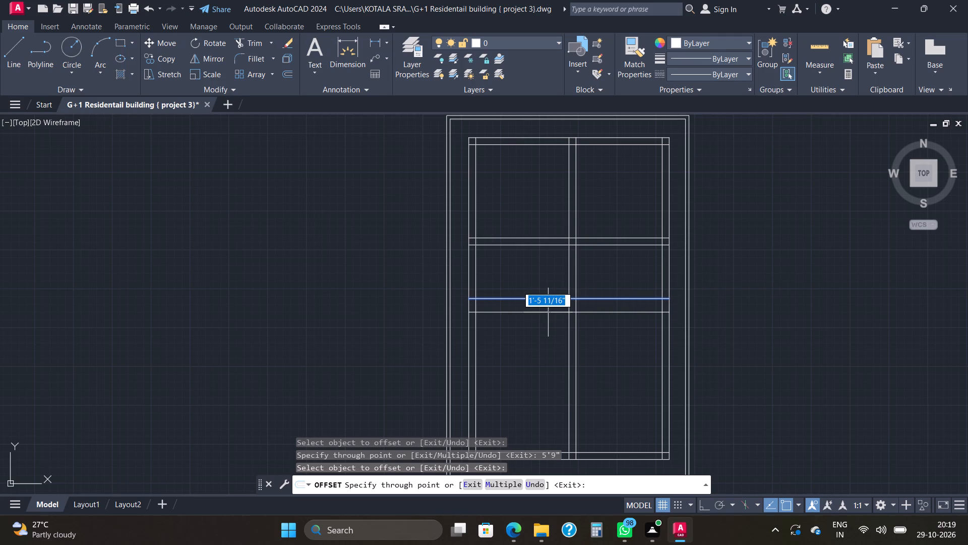
{"action": "type", "text": "4.5\""}
{"action": "key", "text": "Return"}
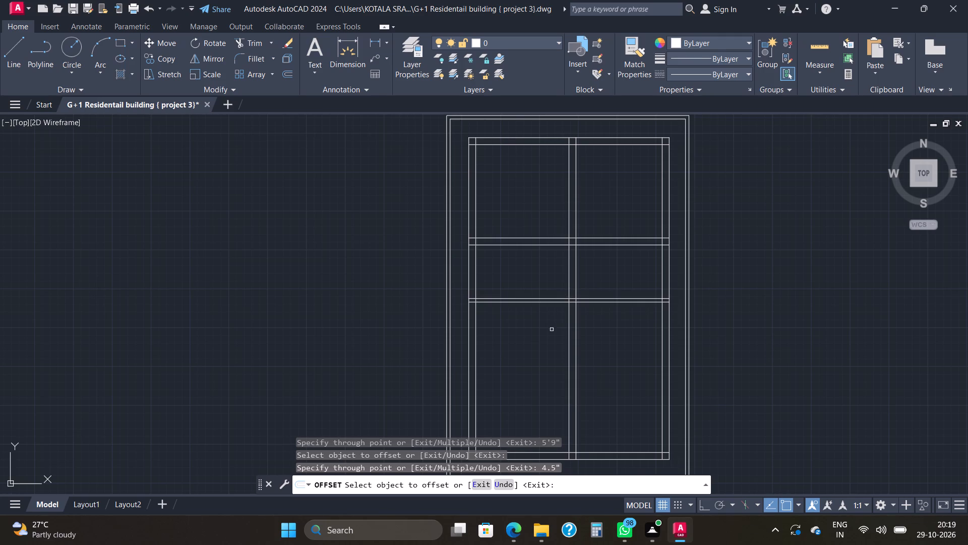
Measure the clear width and length of the lower left space below the 4.5" horizontal partition.
{"action": "middle_click_drag", "start_coordinate": [555, 332], "coordinate": [585, 288]}
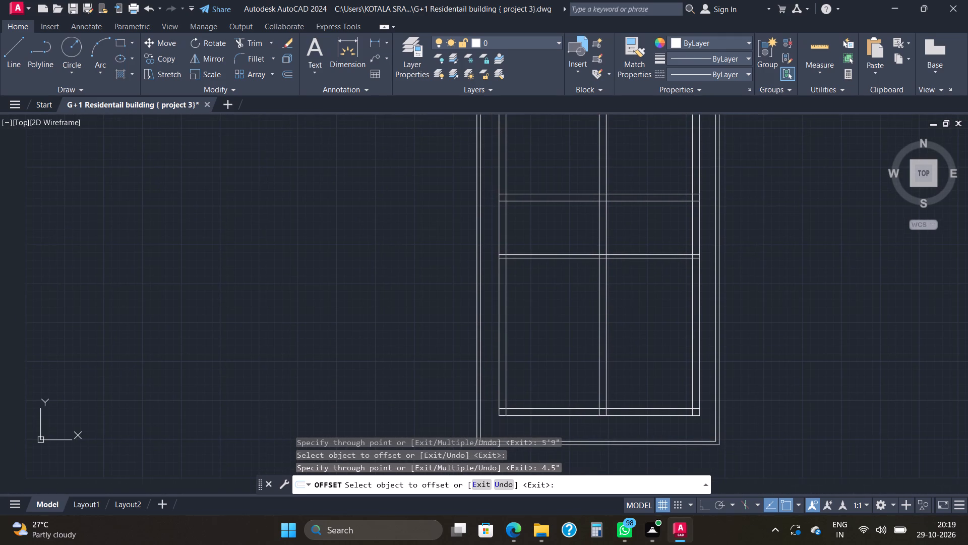
{"action": "left_click", "coordinate": [820, 49]}
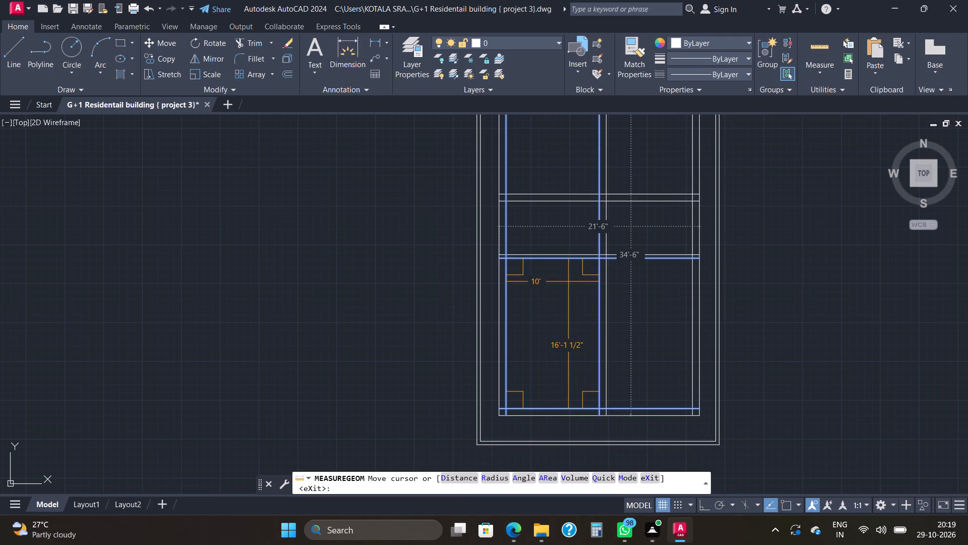
{"action": "key", "text": "Escape"}
{"action": "key", "text": "Escape"}
{"action": "key", "text": "Escape"}
{"action": "key", "text": "Escape"}
{"action": "key", "text": "Escape"}
{"action": "key", "text": "Escape"}
{"action": "key", "text": "Escape"}
{"action": "key", "text": "Escape"}
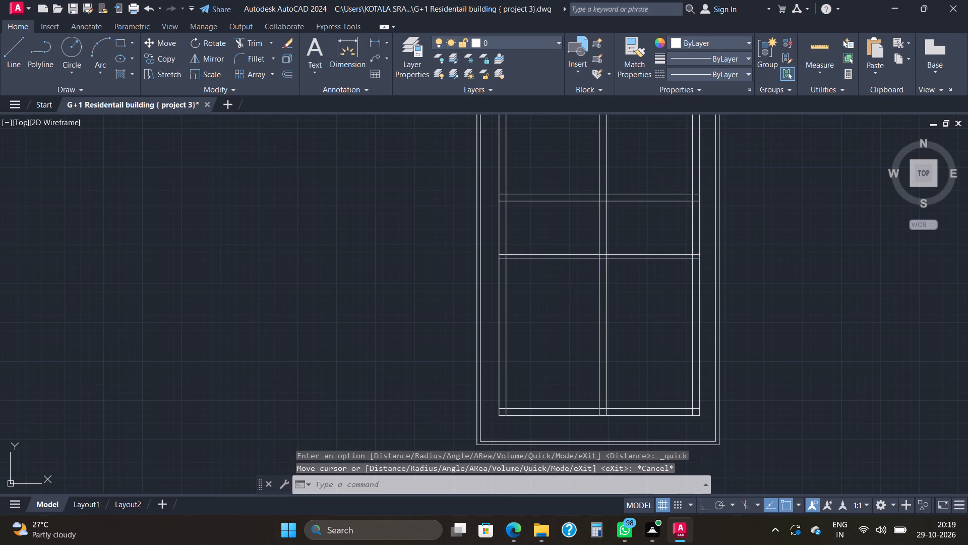
Create a 9" horizontal wall 10' below the 4.5" partition's lower line, using offsets of 10' and 9".
{"action": "type", "text": "off"}
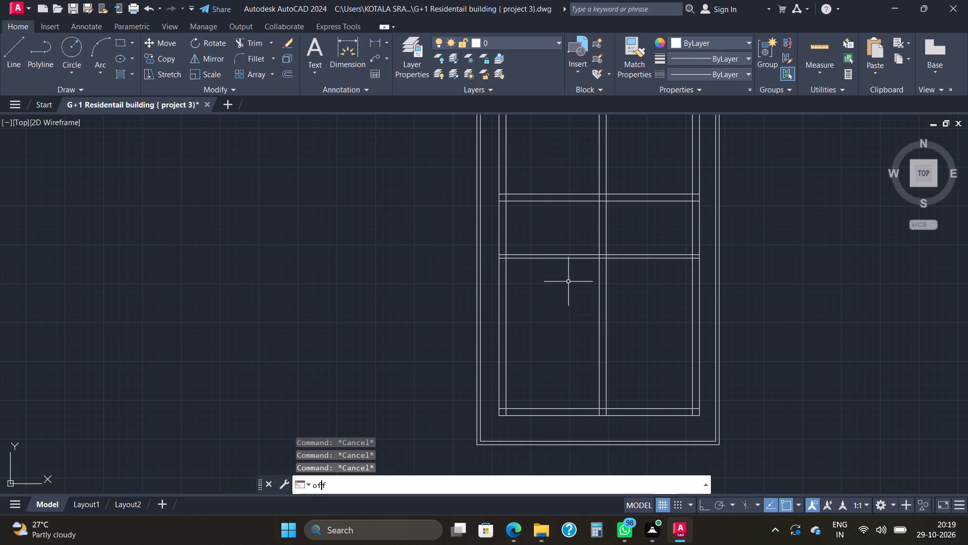
{"action": "key", "text": "Return"}
{"action": "key", "text": "Return"}
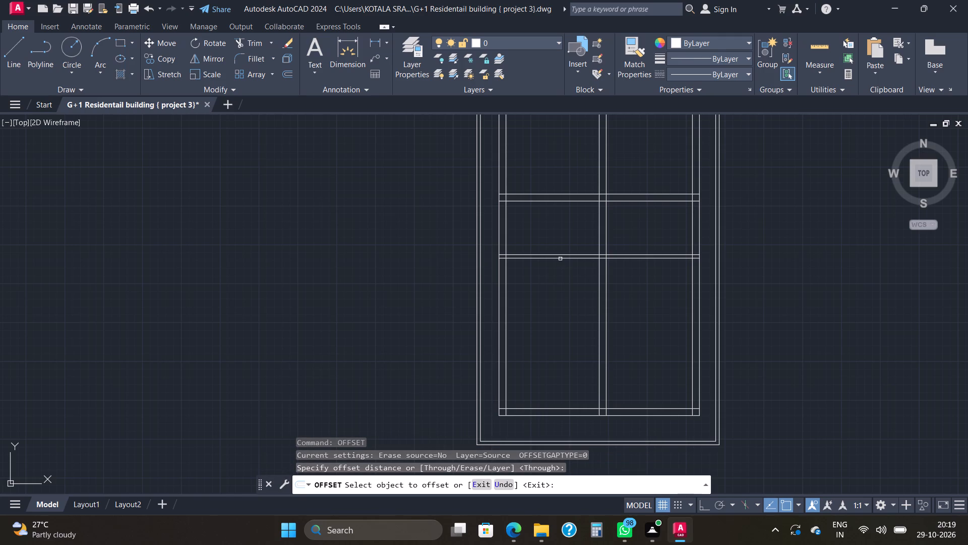
{"action": "left_click", "coordinate": [561, 259]}
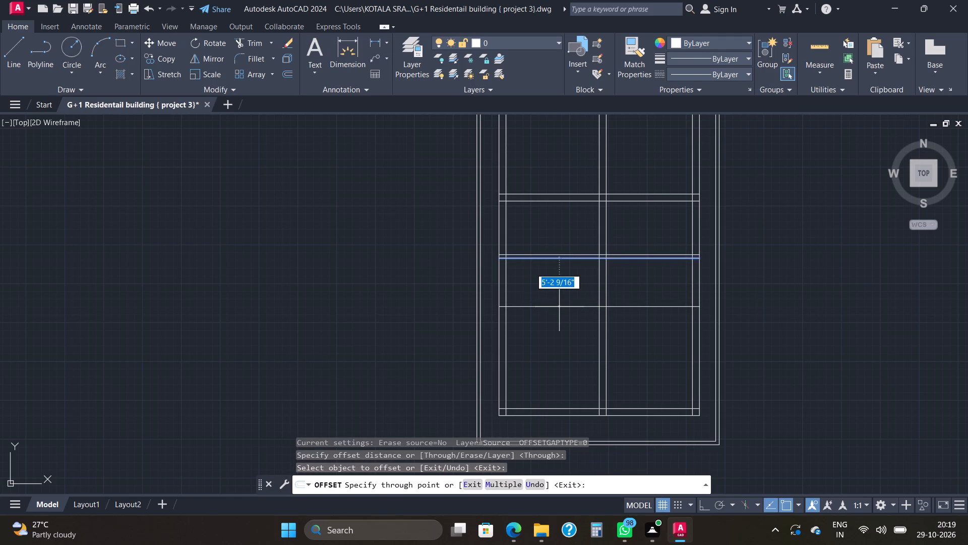
{"action": "type", "text": "10'"}
{"action": "key", "text": "Return"}
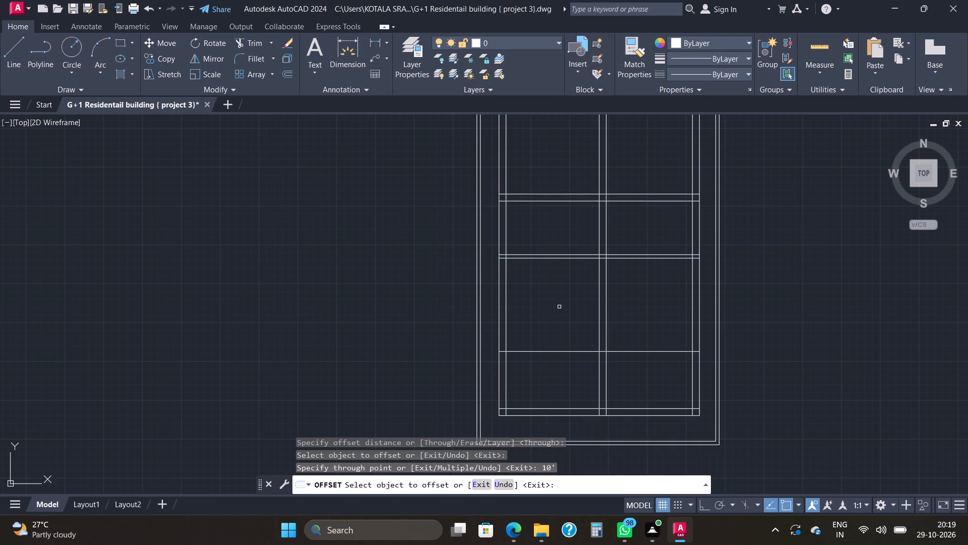
{"action": "left_click", "coordinate": [553, 352]}
{"action": "key", "text": "9"}
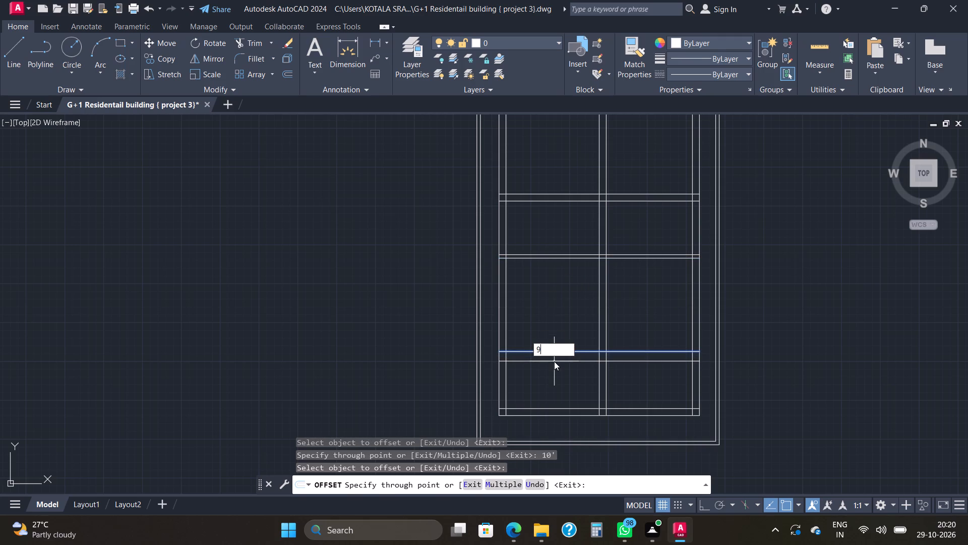
{"action": "key", "text": "shift+quotedbl"}
{"action": "key", "text": "Return"}
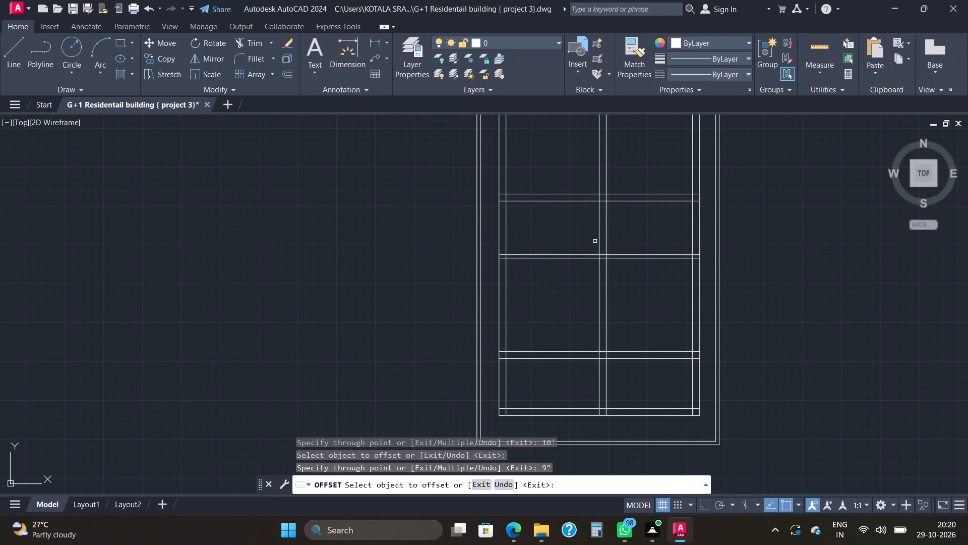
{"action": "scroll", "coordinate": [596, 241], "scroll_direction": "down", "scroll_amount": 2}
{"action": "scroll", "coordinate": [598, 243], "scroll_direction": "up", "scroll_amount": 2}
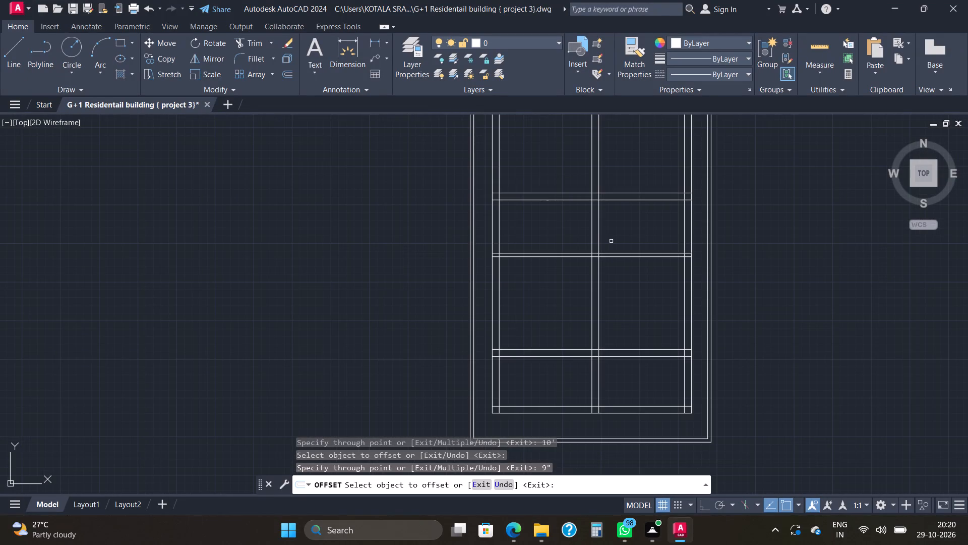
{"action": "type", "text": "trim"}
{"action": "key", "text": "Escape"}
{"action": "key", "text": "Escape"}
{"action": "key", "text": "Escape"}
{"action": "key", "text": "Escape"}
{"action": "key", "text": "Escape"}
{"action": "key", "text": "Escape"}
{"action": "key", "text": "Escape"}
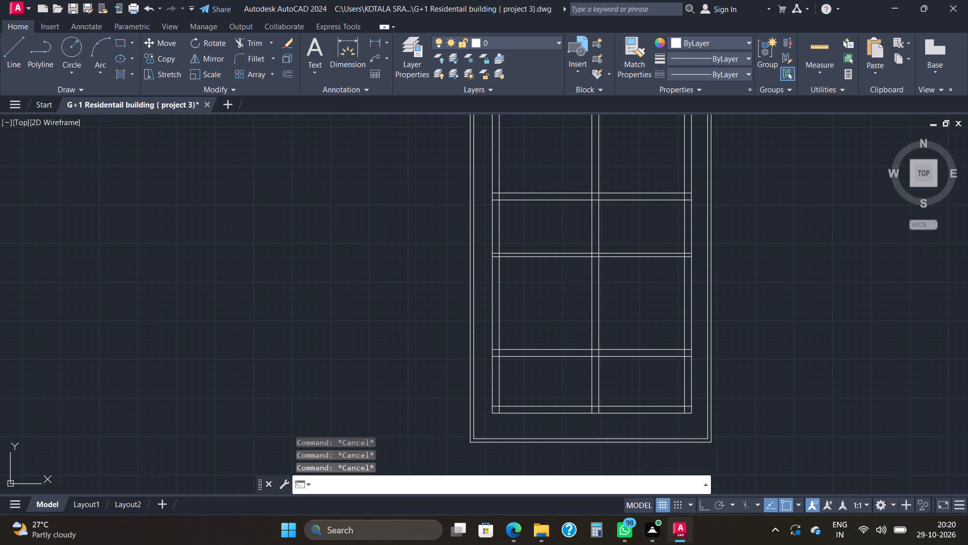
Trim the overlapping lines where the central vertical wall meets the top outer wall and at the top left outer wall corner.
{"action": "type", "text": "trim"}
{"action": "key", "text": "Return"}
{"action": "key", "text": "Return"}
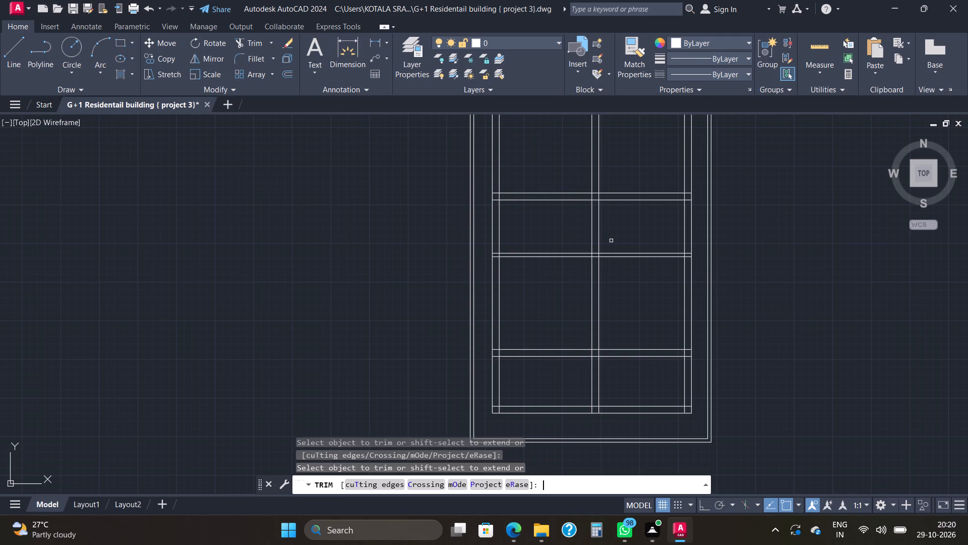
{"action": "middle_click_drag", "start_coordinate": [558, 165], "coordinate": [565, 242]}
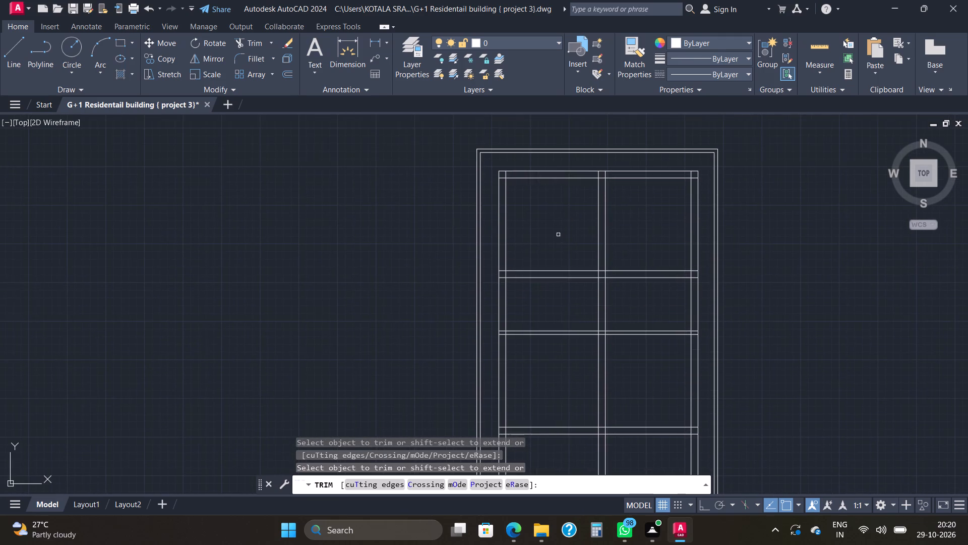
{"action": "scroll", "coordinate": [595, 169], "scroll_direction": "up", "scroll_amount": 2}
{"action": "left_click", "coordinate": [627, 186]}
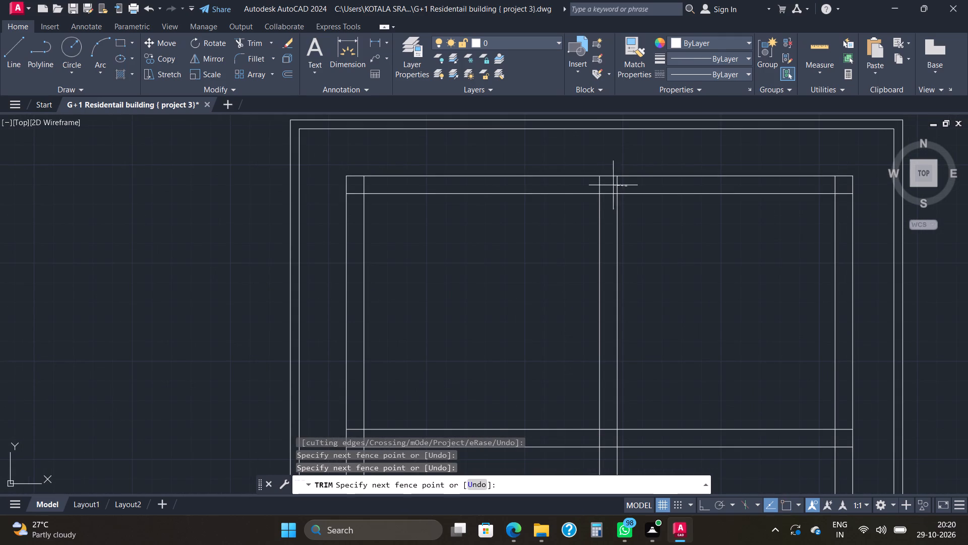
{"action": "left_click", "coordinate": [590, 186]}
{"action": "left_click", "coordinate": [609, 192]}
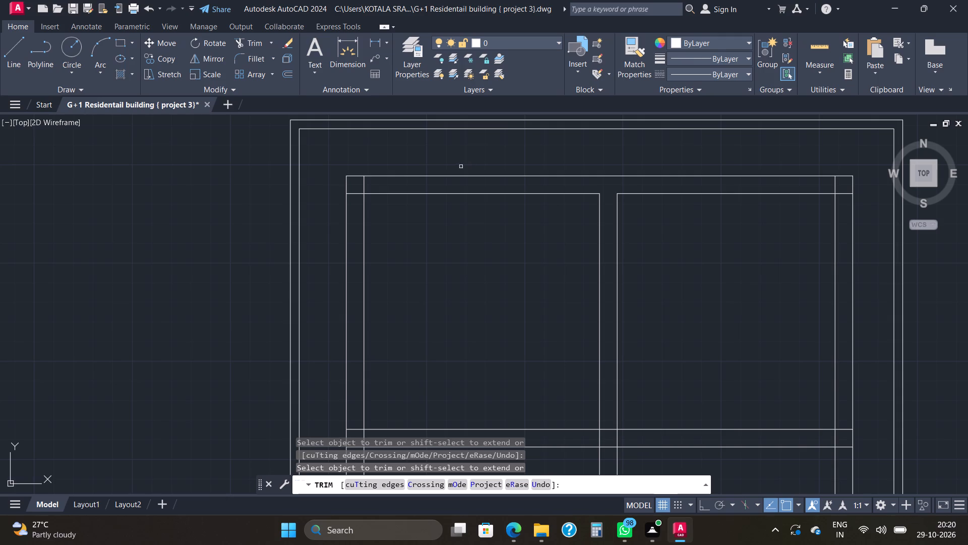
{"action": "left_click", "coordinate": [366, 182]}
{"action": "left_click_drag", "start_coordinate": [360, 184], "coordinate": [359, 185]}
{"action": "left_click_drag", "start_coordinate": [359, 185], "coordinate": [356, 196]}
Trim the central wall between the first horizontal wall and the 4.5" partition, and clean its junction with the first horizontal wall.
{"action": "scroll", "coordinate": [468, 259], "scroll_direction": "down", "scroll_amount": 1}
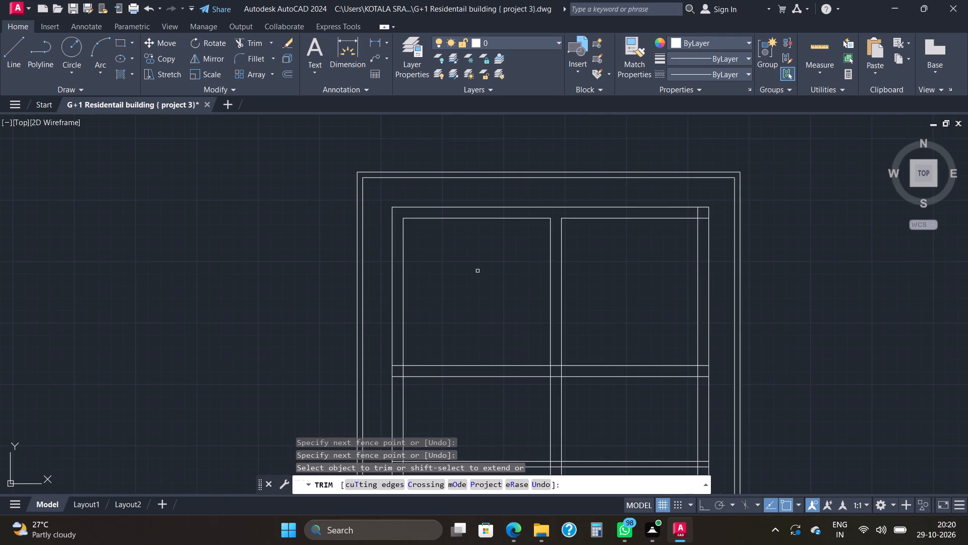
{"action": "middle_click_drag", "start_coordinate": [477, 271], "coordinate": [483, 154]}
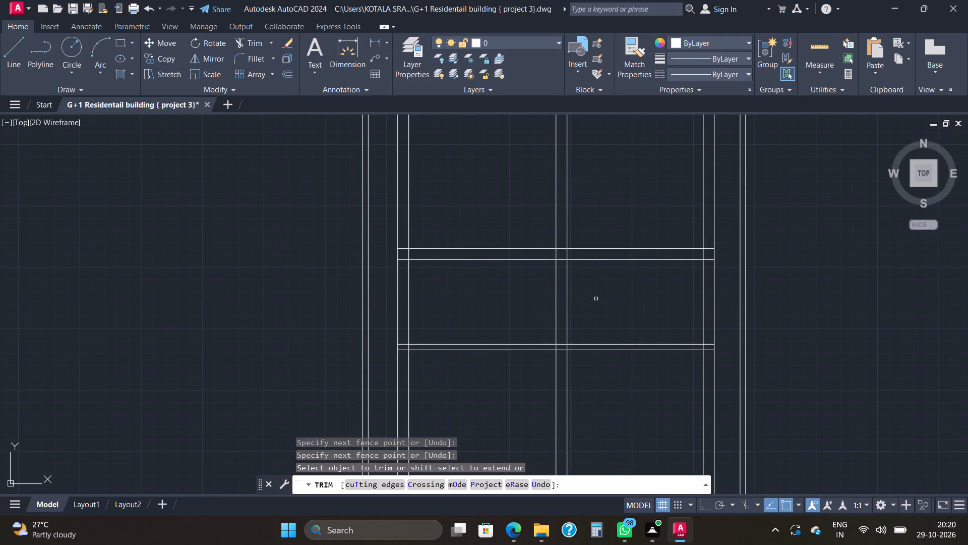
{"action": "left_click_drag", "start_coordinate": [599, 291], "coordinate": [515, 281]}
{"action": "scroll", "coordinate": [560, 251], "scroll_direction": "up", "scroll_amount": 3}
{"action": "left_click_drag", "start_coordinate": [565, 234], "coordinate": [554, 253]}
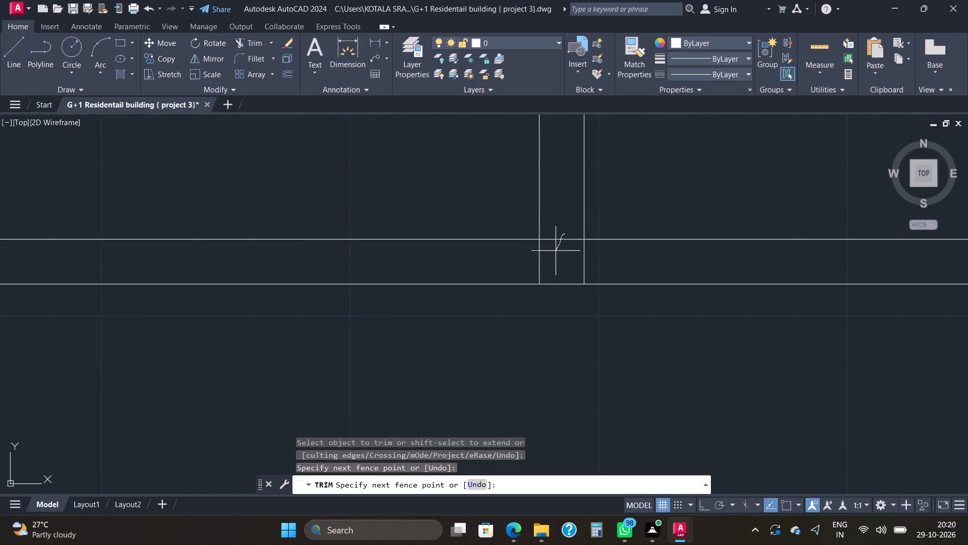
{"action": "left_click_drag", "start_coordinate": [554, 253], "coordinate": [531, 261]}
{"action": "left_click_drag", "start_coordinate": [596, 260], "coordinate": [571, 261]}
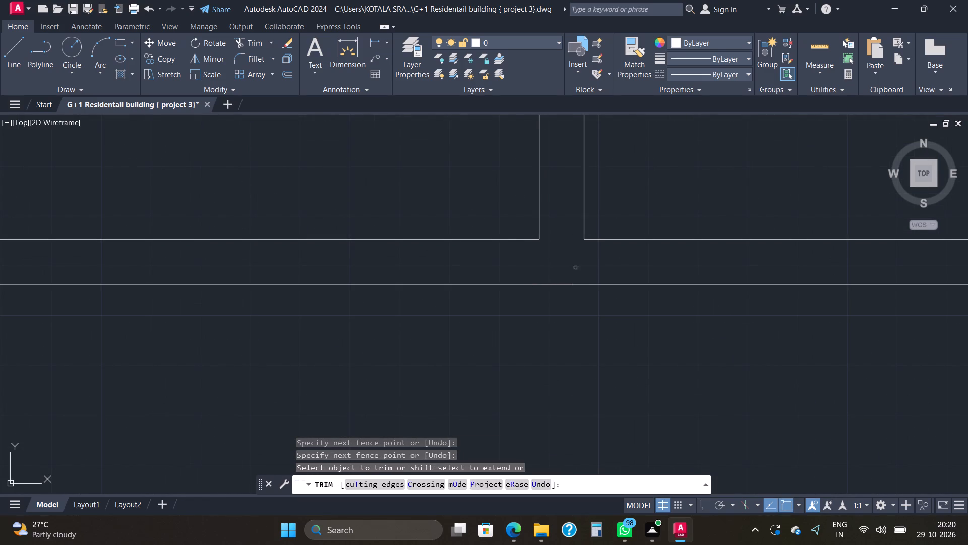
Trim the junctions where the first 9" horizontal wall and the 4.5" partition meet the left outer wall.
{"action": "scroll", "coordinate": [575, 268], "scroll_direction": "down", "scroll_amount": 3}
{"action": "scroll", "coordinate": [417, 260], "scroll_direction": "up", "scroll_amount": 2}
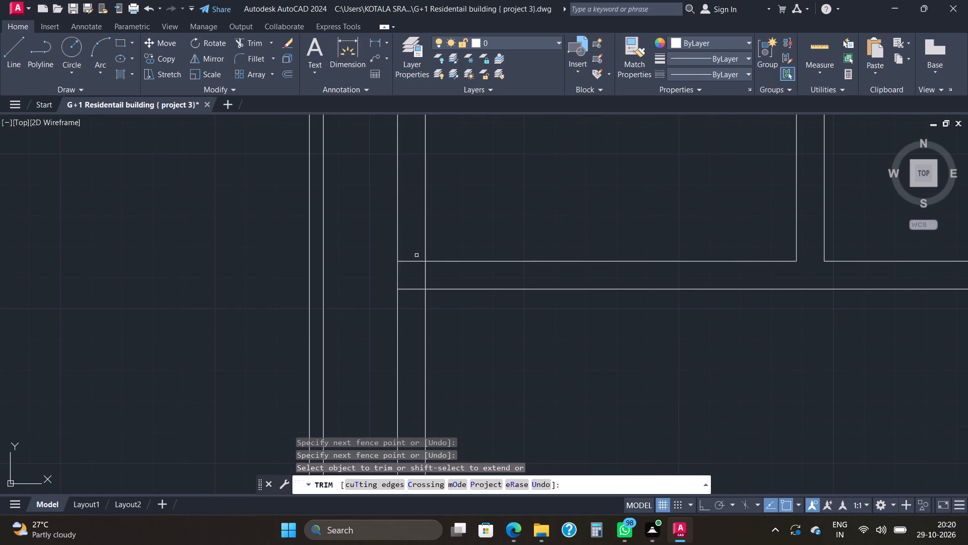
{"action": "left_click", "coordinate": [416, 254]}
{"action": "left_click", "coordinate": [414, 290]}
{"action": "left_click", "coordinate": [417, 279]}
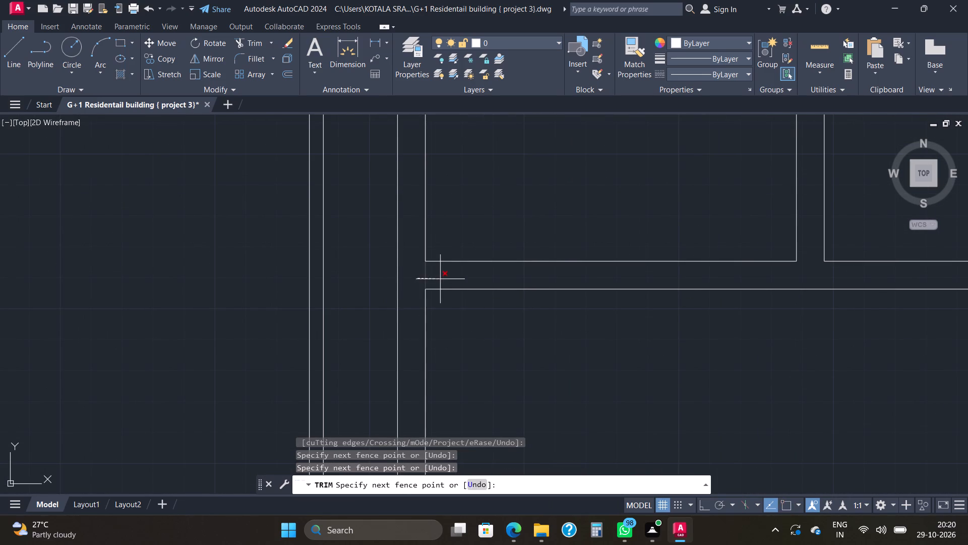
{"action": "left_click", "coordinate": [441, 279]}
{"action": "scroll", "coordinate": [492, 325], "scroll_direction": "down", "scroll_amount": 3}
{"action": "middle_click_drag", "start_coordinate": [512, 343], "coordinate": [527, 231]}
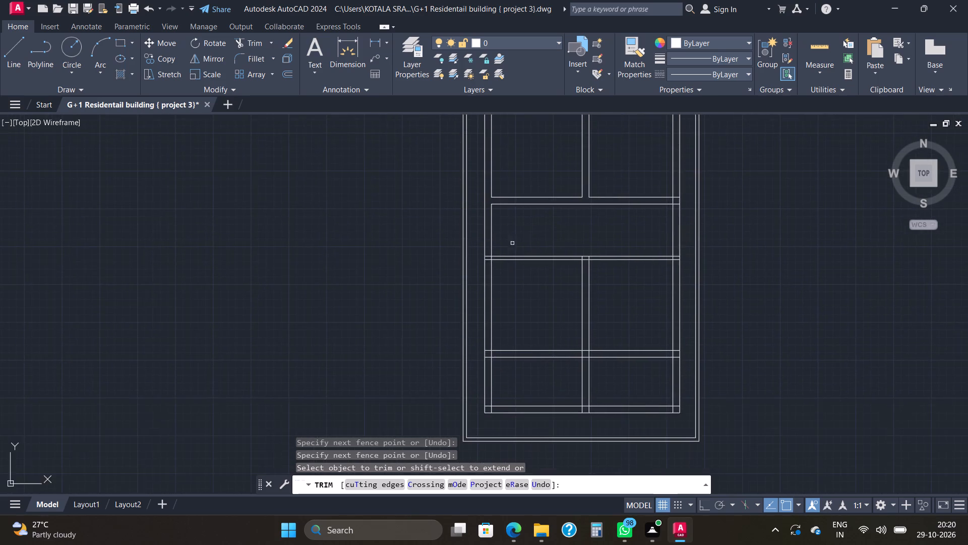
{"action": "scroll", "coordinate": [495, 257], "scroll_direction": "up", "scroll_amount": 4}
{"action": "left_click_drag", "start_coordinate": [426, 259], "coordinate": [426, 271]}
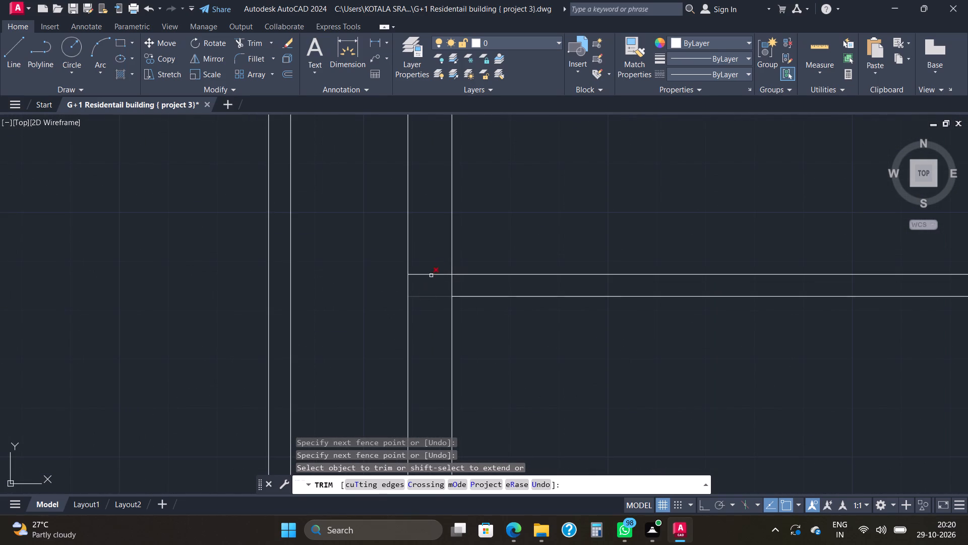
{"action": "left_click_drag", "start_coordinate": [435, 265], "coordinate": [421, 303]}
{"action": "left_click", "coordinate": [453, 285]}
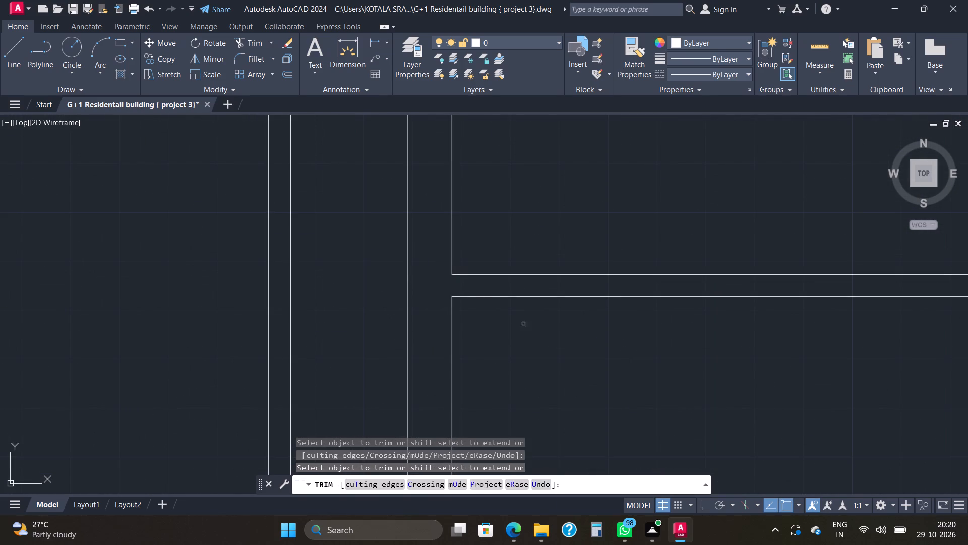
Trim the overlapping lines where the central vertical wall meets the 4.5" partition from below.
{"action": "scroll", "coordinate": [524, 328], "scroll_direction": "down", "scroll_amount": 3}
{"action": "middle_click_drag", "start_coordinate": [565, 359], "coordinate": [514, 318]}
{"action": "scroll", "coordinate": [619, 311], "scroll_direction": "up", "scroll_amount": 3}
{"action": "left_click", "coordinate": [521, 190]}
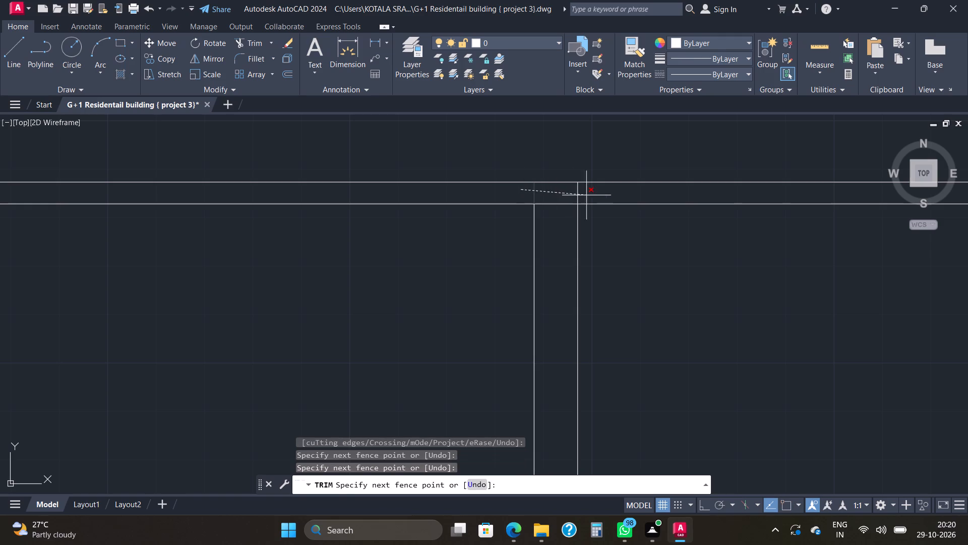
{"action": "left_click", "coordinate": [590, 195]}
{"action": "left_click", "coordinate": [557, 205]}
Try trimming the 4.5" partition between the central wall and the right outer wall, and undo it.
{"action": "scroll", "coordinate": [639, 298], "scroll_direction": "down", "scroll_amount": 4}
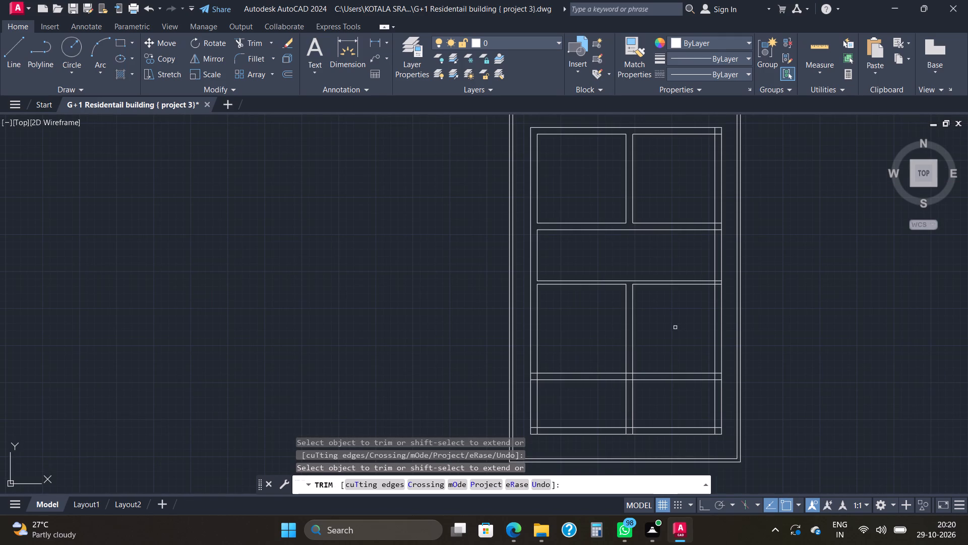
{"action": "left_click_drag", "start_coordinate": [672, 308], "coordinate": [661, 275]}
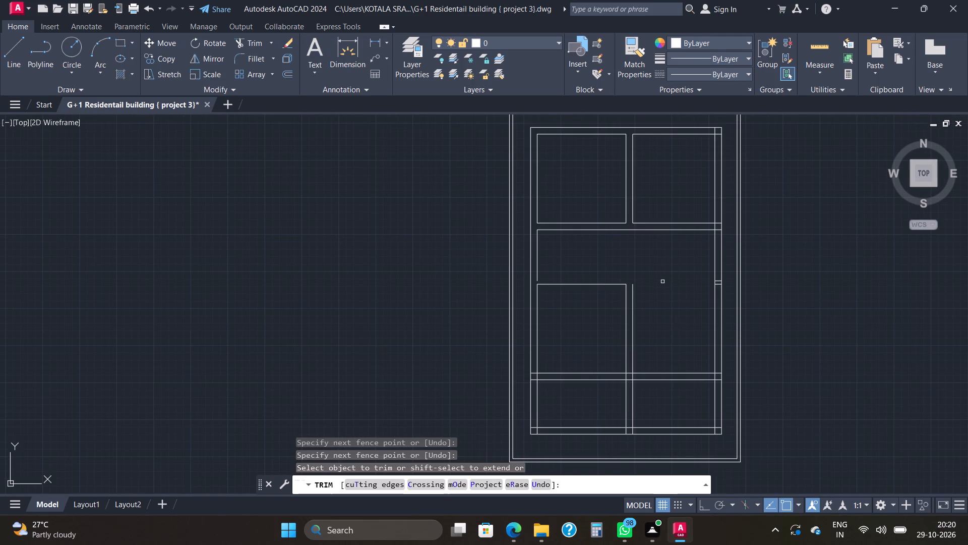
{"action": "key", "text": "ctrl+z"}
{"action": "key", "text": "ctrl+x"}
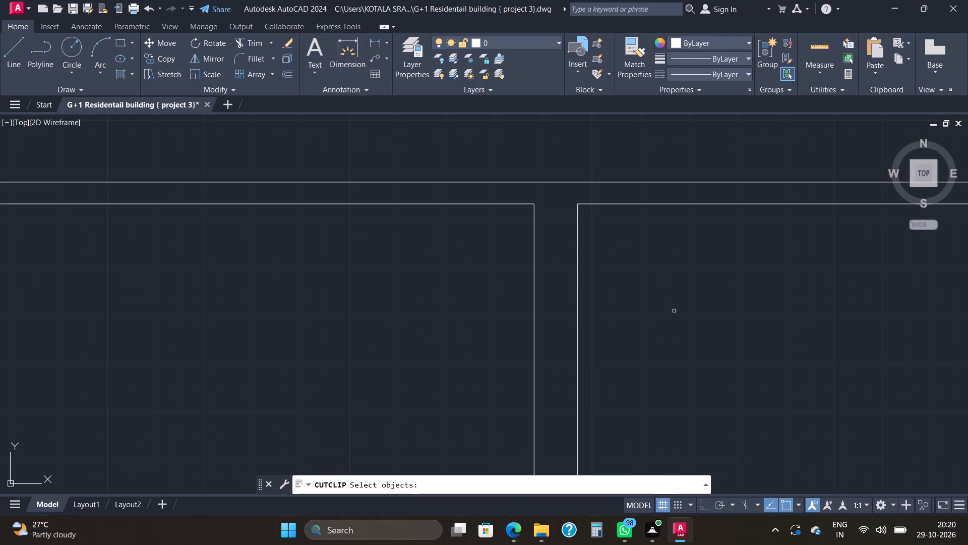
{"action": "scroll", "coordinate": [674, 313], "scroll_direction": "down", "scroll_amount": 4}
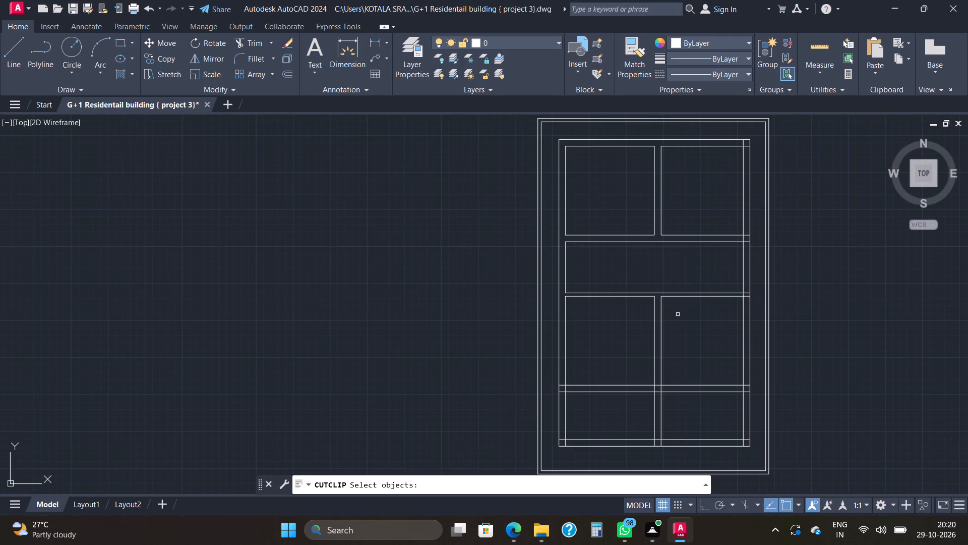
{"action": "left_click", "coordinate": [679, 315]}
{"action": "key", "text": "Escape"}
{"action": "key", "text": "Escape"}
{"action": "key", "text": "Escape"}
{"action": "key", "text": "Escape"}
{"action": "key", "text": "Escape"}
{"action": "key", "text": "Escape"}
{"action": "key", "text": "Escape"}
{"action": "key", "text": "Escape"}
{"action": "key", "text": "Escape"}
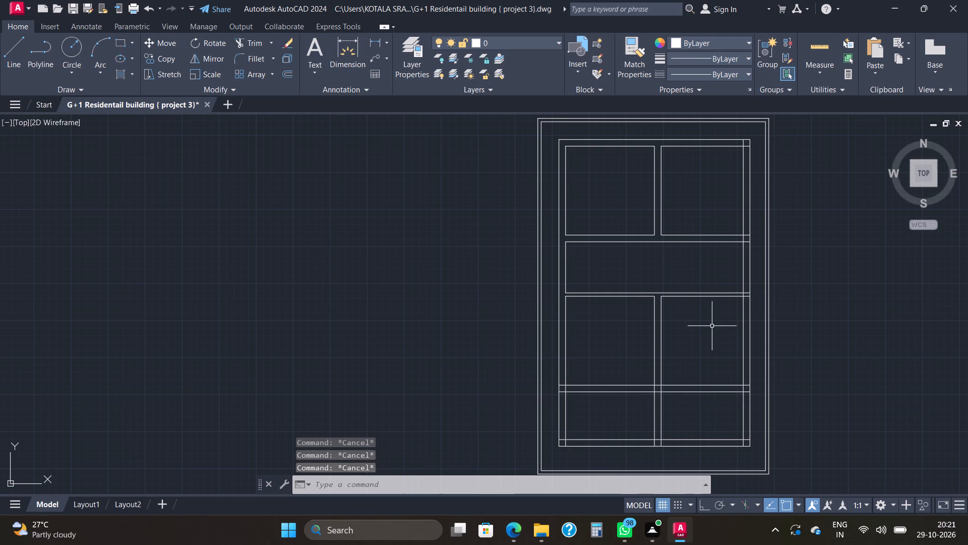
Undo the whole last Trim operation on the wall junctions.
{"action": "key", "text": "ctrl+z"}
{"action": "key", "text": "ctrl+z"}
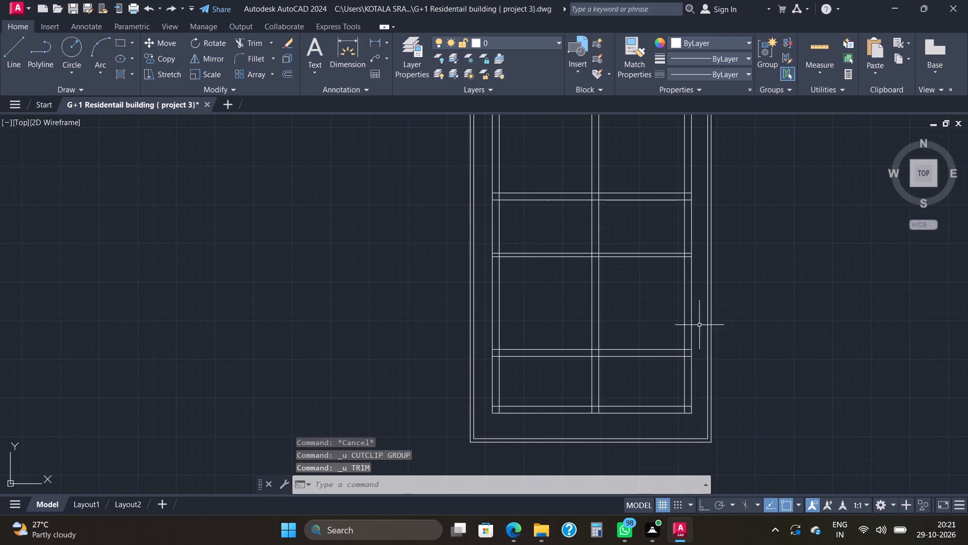
Trim the central wall between the first horizontal wall and the 4.5" partition, and the partition's part right of the central wall.
{"action": "scroll", "coordinate": [664, 308], "scroll_direction": "down", "scroll_amount": 1}
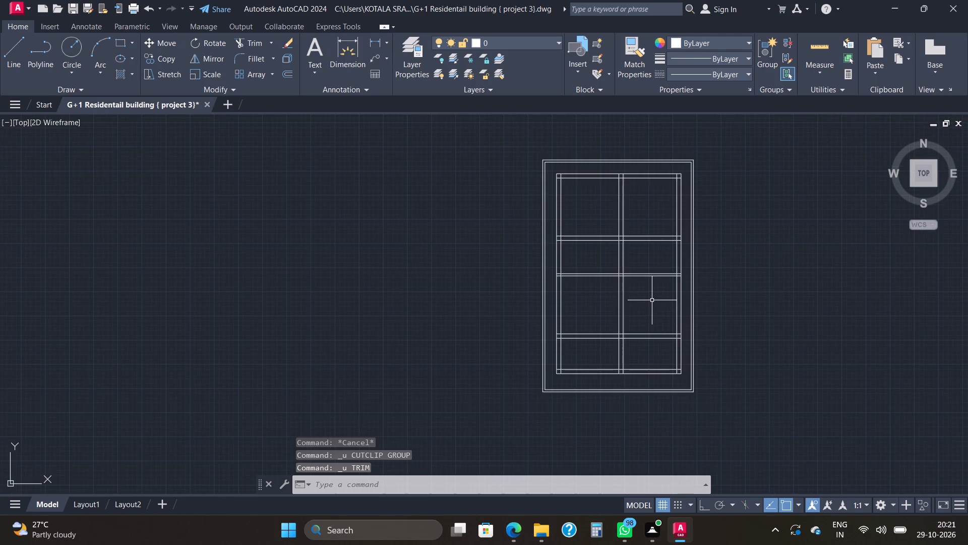
{"action": "type", "text": "tr"}
{"action": "key", "text": "Return"}
{"action": "key", "text": "Return"}
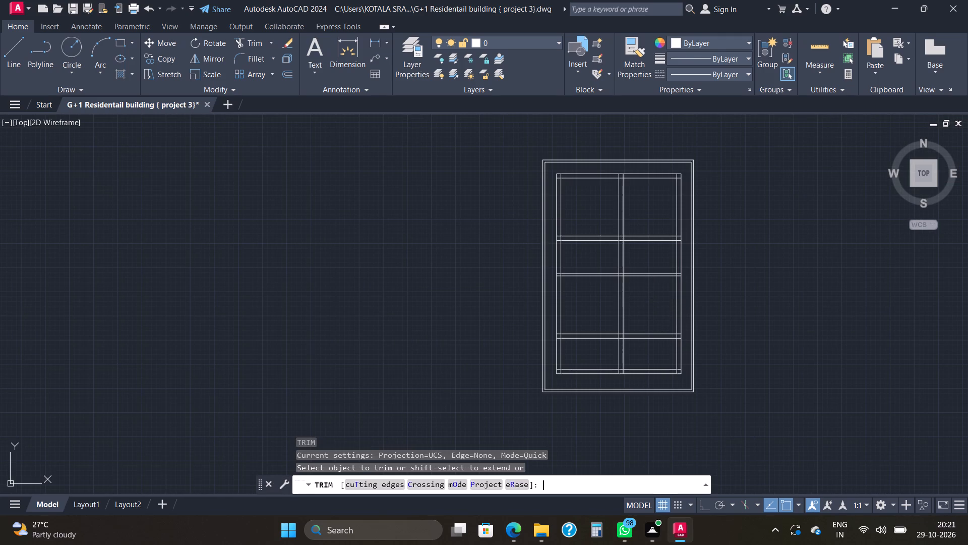
{"action": "scroll", "coordinate": [618, 259], "scroll_direction": "up", "scroll_amount": 1}
{"action": "left_click", "coordinate": [647, 250]}
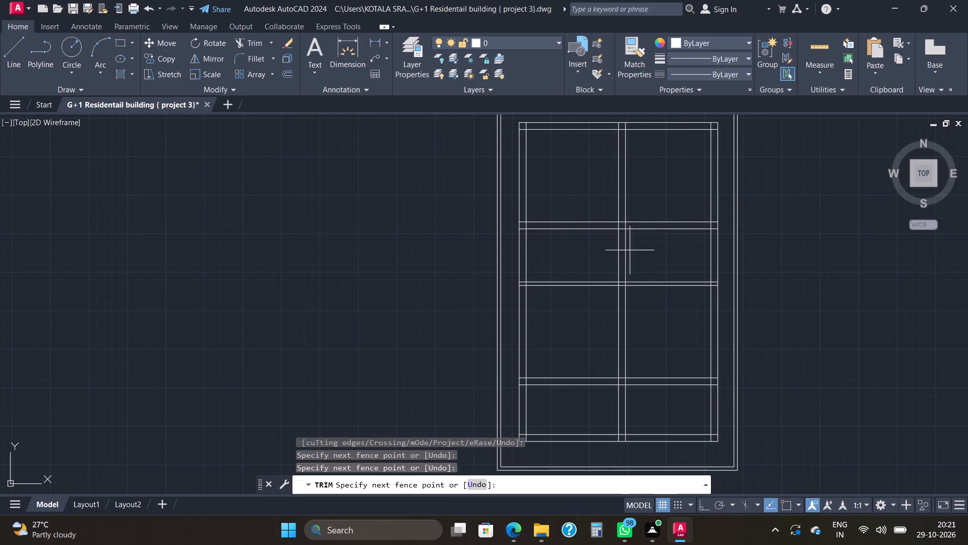
{"action": "left_click", "coordinate": [599, 253]}
{"action": "left_click_drag", "start_coordinate": [659, 268], "coordinate": [657, 292]}
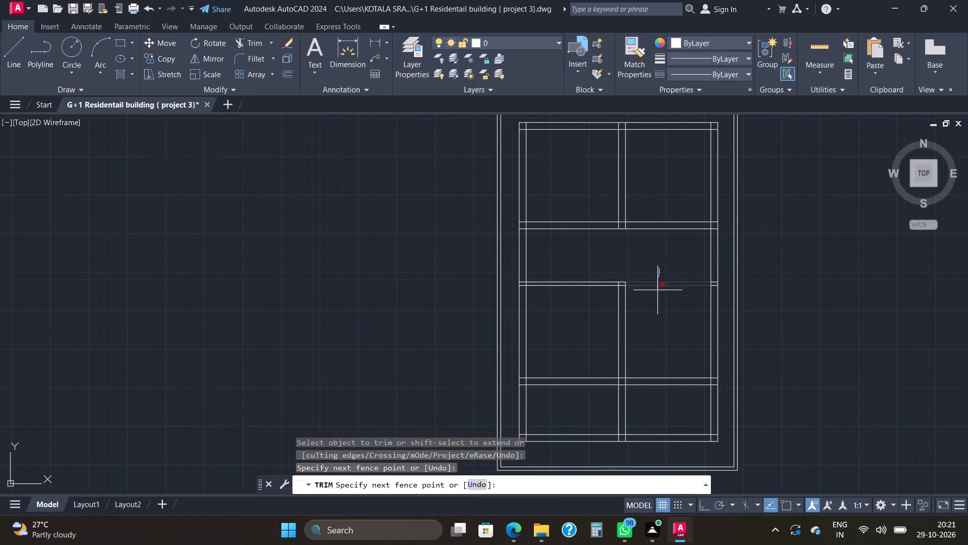
{"action": "left_click_drag", "start_coordinate": [657, 292], "coordinate": [656, 292]}
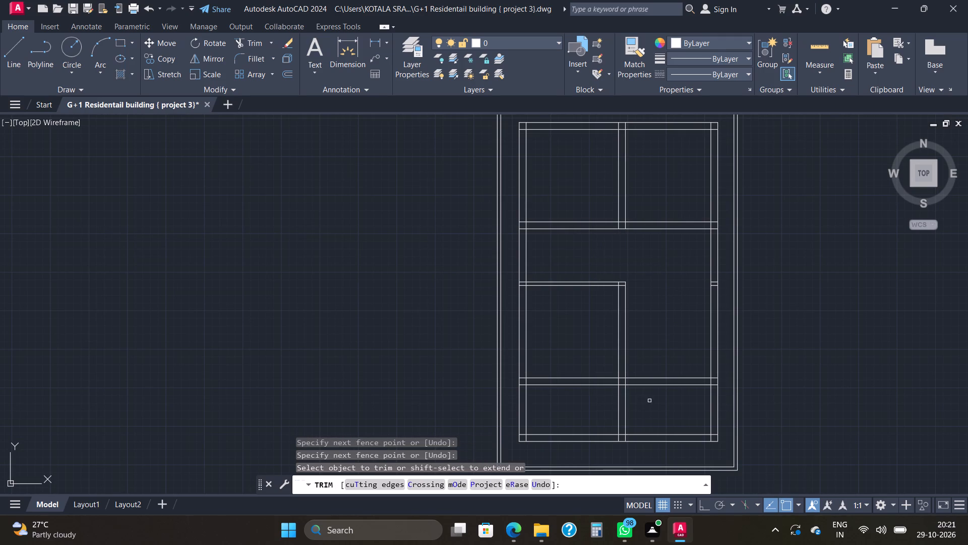
Trim the central wall lines below the lowest internal 9" horizontal wall, including the short stubs inside the bottom outer wall.
{"action": "left_click_drag", "start_coordinate": [649, 401], "coordinate": [624, 405]}
{"action": "left_click_drag", "start_coordinate": [639, 407], "coordinate": [586, 409]}
{"action": "middle_click_drag", "start_coordinate": [602, 415], "coordinate": [644, 332]}
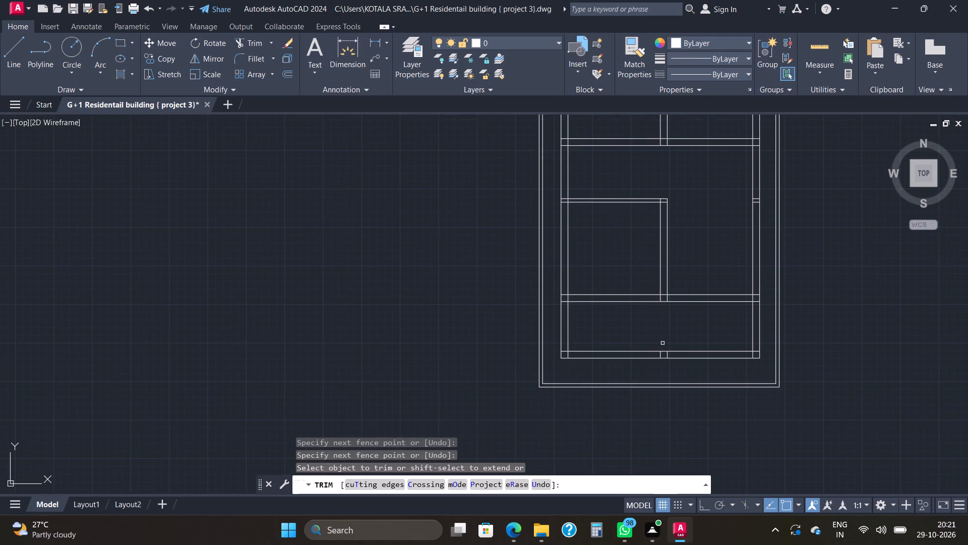
{"action": "scroll", "coordinate": [665, 343], "scroll_direction": "up", "scroll_amount": 4}
{"action": "left_click", "coordinate": [669, 423]}
{"action": "left_click", "coordinate": [595, 427]}
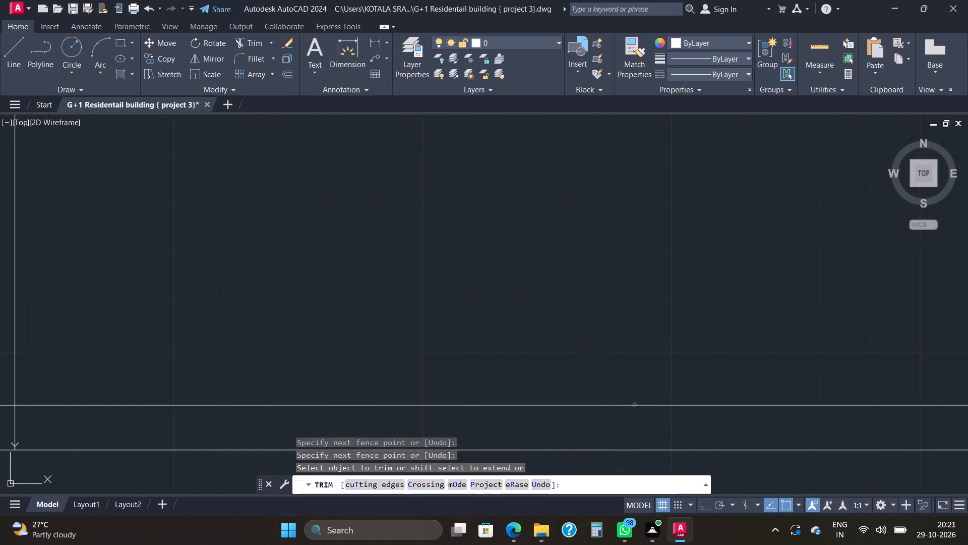
Trim the overlapping lines where the lowest internal 9" horizontal wall meets the right outer wall.
{"action": "scroll", "coordinate": [687, 362], "scroll_direction": "down", "scroll_amount": 3}
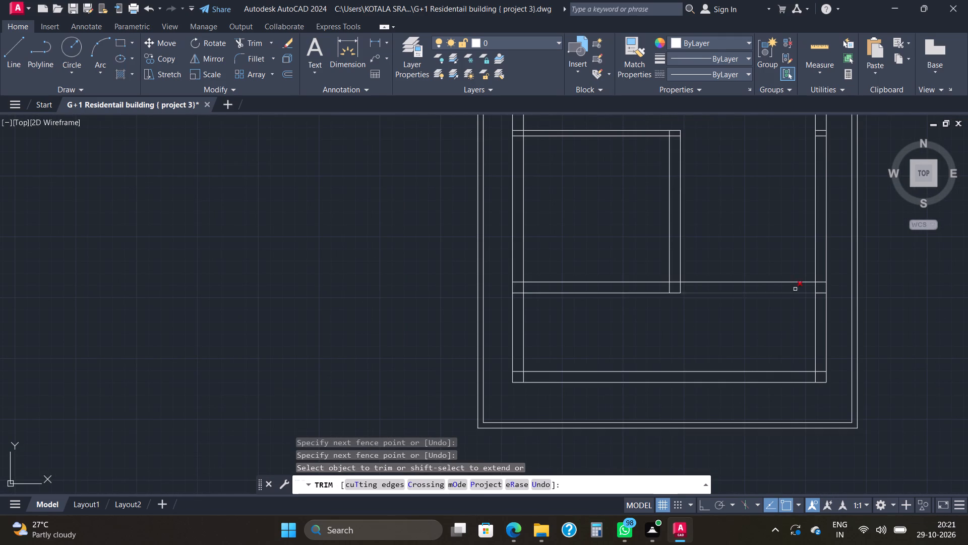
{"action": "scroll", "coordinate": [823, 281], "scroll_direction": "up", "scroll_amount": 3}
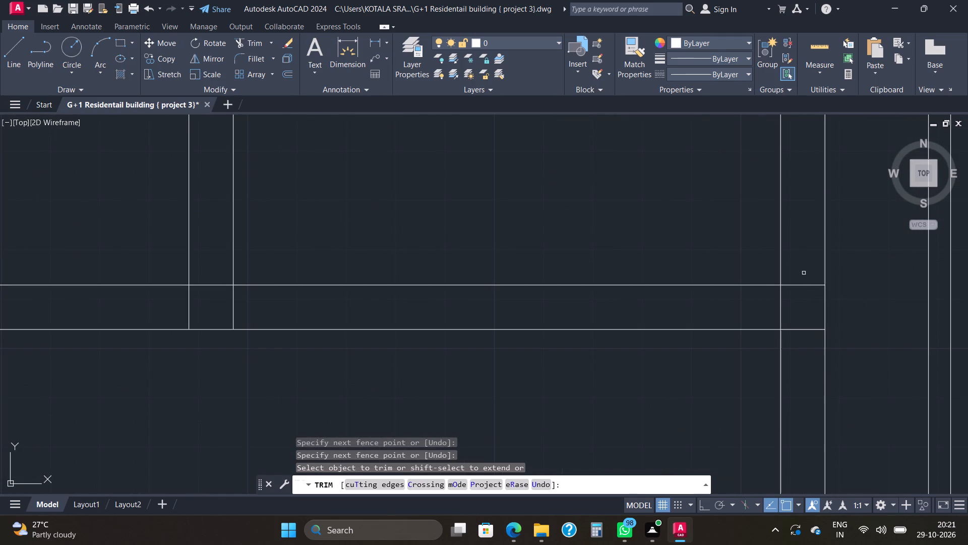
{"action": "left_click", "coordinate": [803, 271]}
{"action": "left_click", "coordinate": [797, 335]}
{"action": "left_click", "coordinate": [793, 315]}
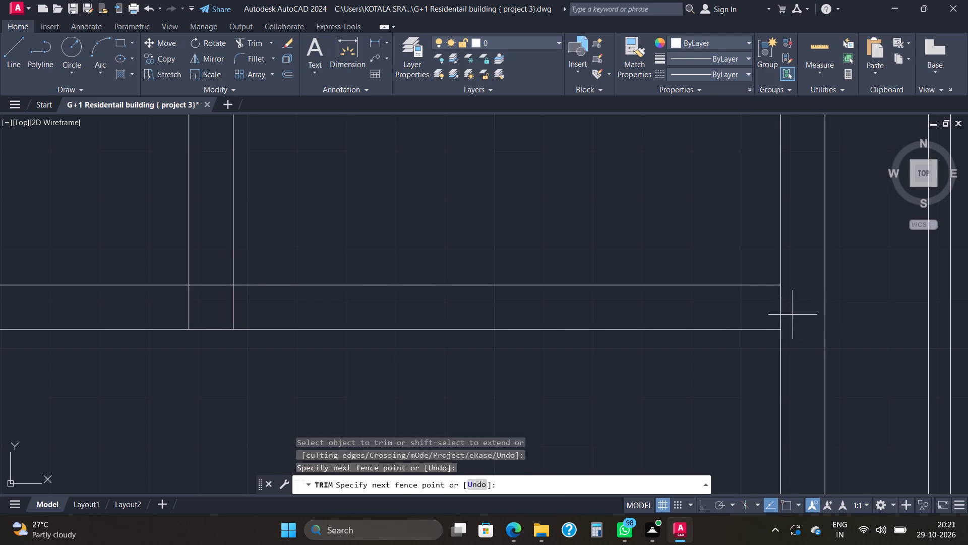
{"action": "left_click", "coordinate": [737, 307]}
{"action": "scroll", "coordinate": [770, 348], "scroll_direction": "down", "scroll_amount": 2}
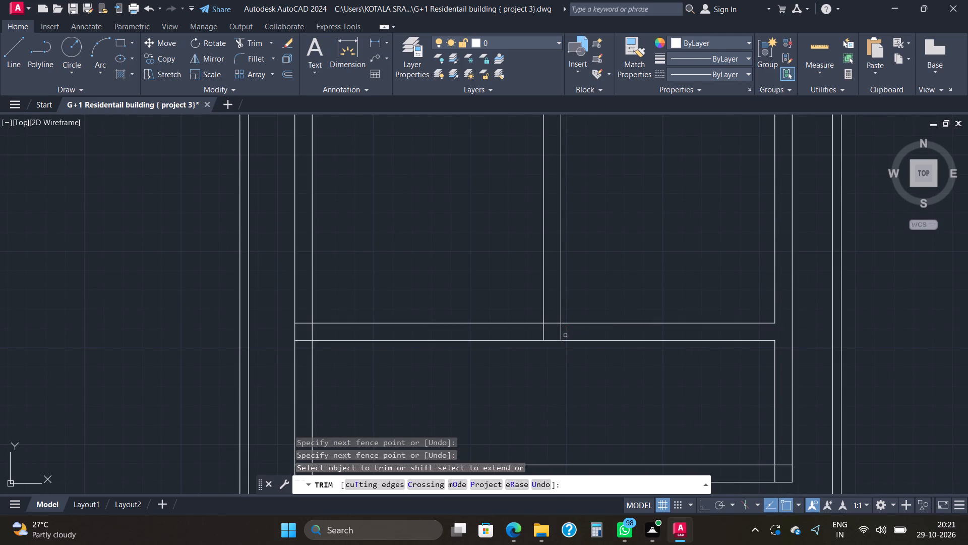
Trim the overlapping lines where the lowest internal 9" horizontal wall meets the central wall and the left outer wall.
{"action": "scroll", "coordinate": [545, 316], "scroll_direction": "up", "scroll_amount": 4}
{"action": "left_click", "coordinate": [612, 363]}
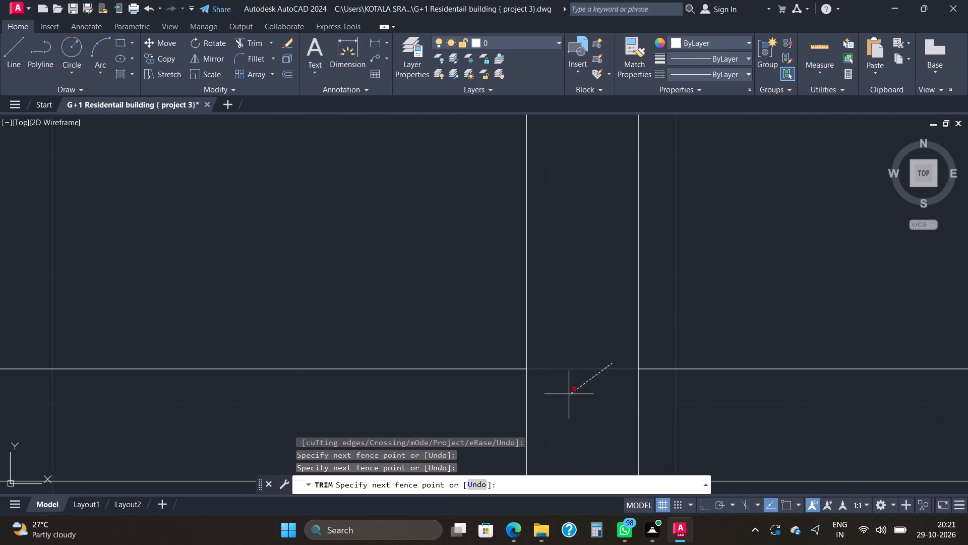
{"action": "left_click", "coordinate": [493, 404]}
{"action": "left_click_drag", "start_coordinate": [688, 423], "coordinate": [605, 425]}
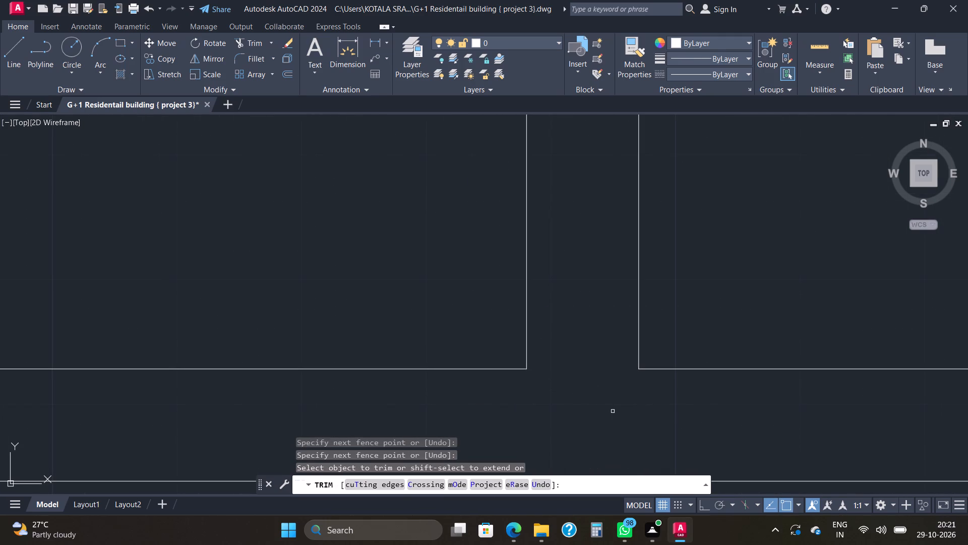
{"action": "scroll", "coordinate": [614, 408], "scroll_direction": "down", "scroll_amount": 5}
{"action": "middle_click_drag", "start_coordinate": [556, 374], "coordinate": [736, 293]}
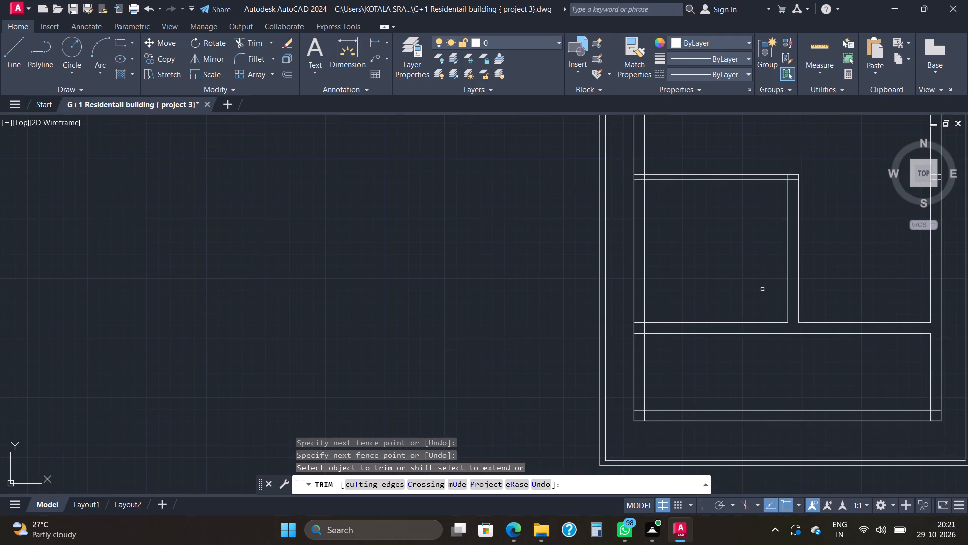
{"action": "scroll", "coordinate": [644, 338], "scroll_direction": "up", "scroll_amount": 3}
{"action": "left_click", "coordinate": [620, 265]}
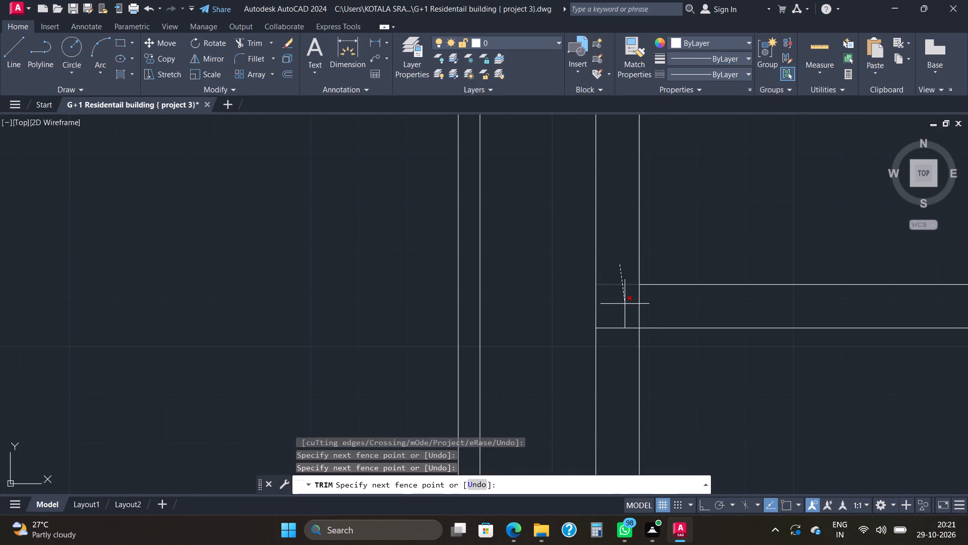
{"action": "left_click", "coordinate": [617, 339]}
{"action": "left_click", "coordinate": [640, 305]}
{"action": "scroll", "coordinate": [736, 342], "scroll_direction": "down", "scroll_amount": 1}
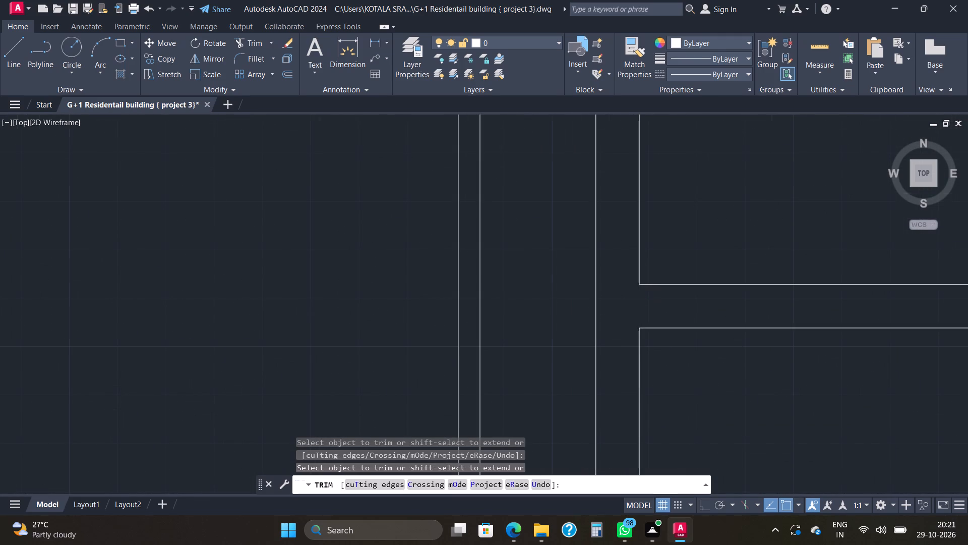
Trim the overlapping inner wall lines at the bottom-right and bottom-left corners of the outer wall.
{"action": "scroll", "coordinate": [736, 342], "scroll_direction": "down", "scroll_amount": 2}
{"action": "middle_click_drag", "start_coordinate": [821, 406], "coordinate": [613, 301]}
{"action": "scroll", "coordinate": [809, 309], "scroll_direction": "up", "scroll_amount": 1}
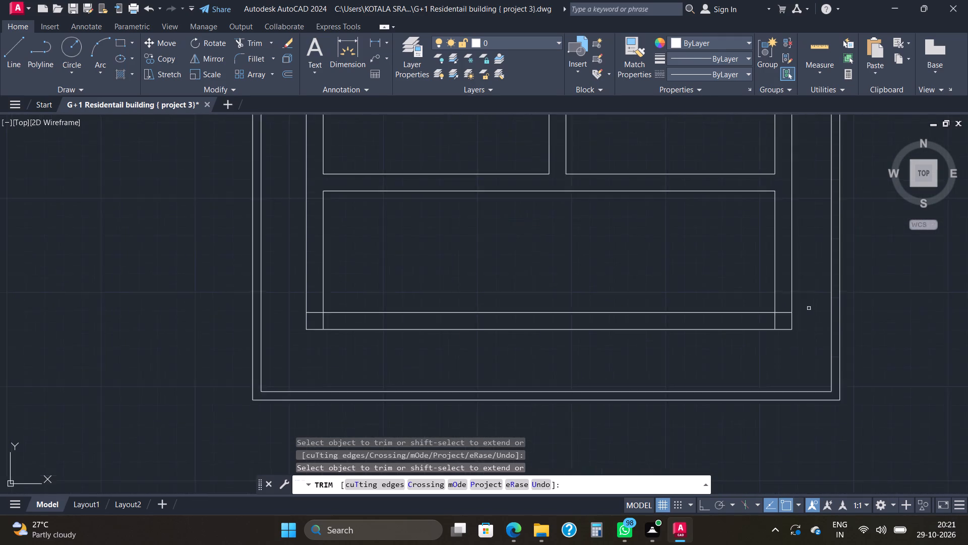
{"action": "scroll", "coordinate": [808, 307], "scroll_direction": "up", "scroll_amount": 1}
{"action": "left_click", "coordinate": [759, 311]}
{"action": "left_click", "coordinate": [753, 330]}
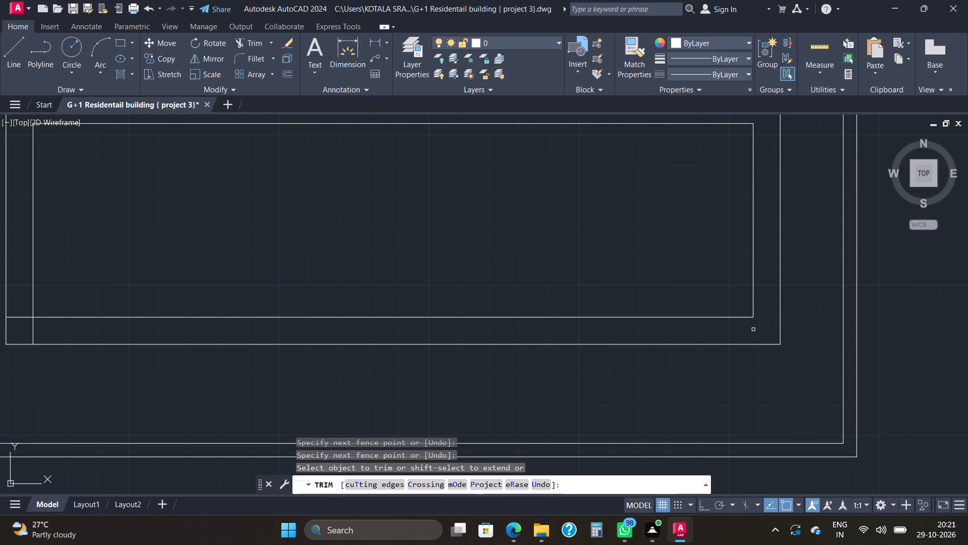
{"action": "scroll", "coordinate": [678, 328], "scroll_direction": "down", "scroll_amount": 1}
{"action": "middle_click_drag", "start_coordinate": [693, 326], "coordinate": [967, 296]}
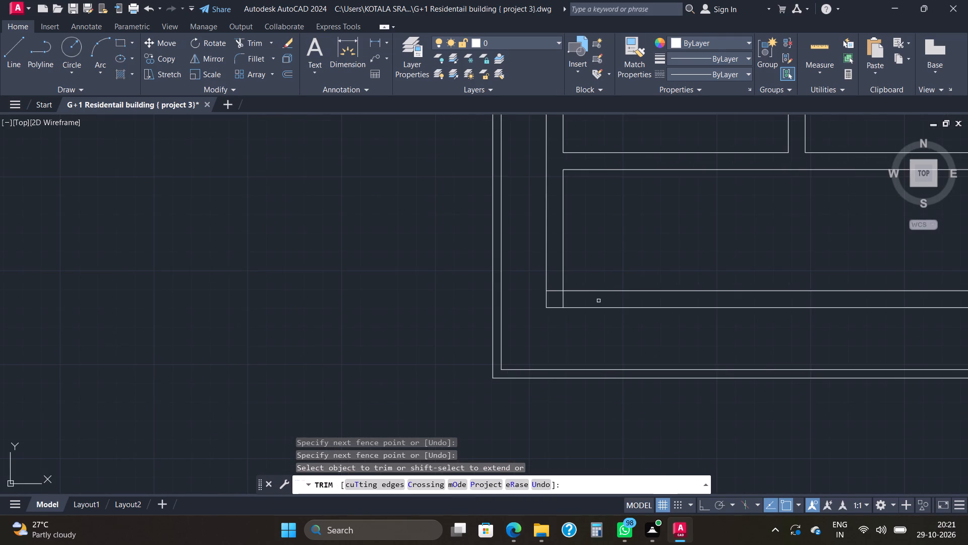
{"action": "scroll", "coordinate": [588, 297], "scroll_direction": "up", "scroll_amount": 2}
{"action": "left_click", "coordinate": [500, 274]}
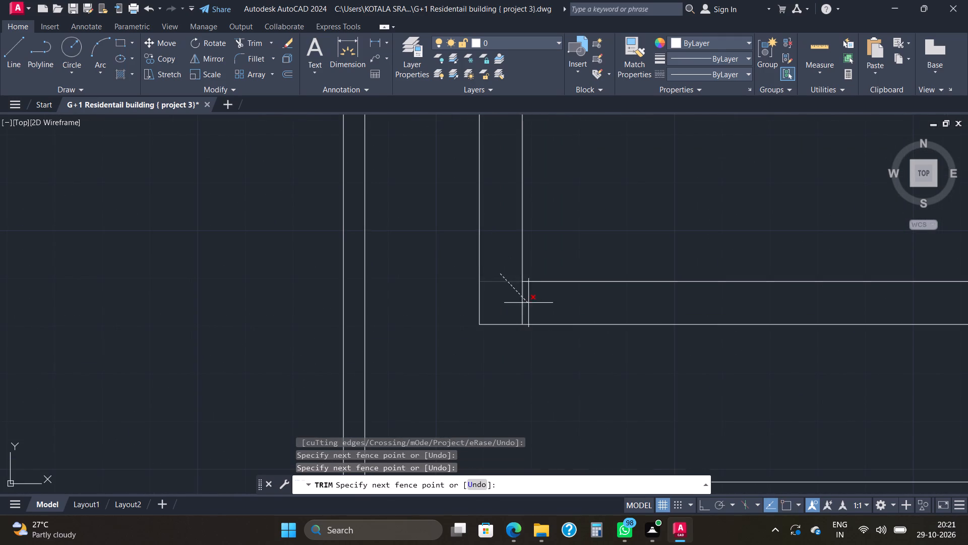
{"action": "left_click", "coordinate": [528, 303]}
{"action": "scroll", "coordinate": [575, 252], "scroll_direction": "down", "scroll_amount": 2}
{"action": "middle_click_drag", "start_coordinate": [637, 240], "coordinate": [530, 335]}
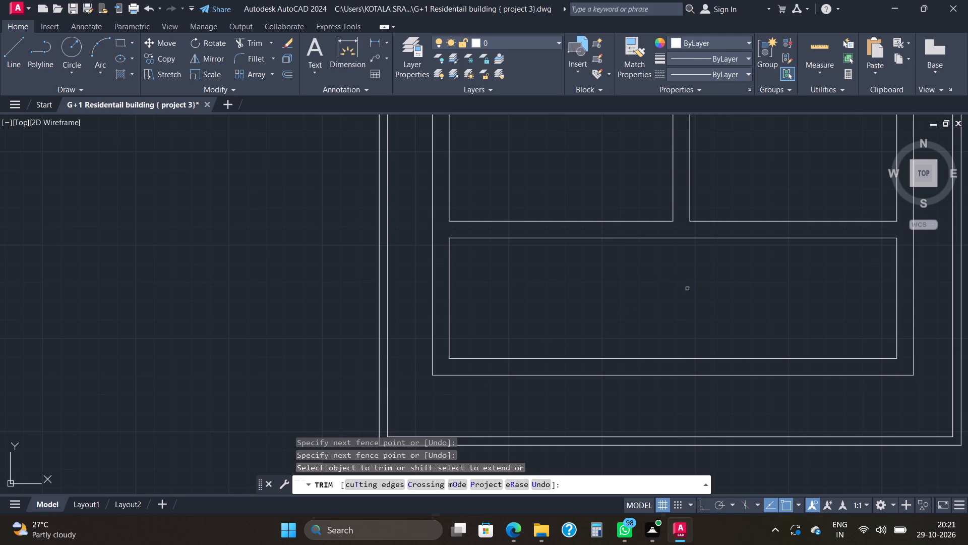
Trim the overlapping lines where the 4.5" partition meets the left outer wall and the top of the lower central wall.
{"action": "middle_click_drag", "start_coordinate": [689, 290], "coordinate": [598, 362]}
{"action": "scroll", "coordinate": [689, 290], "scroll_direction": "down", "scroll_amount": 1}
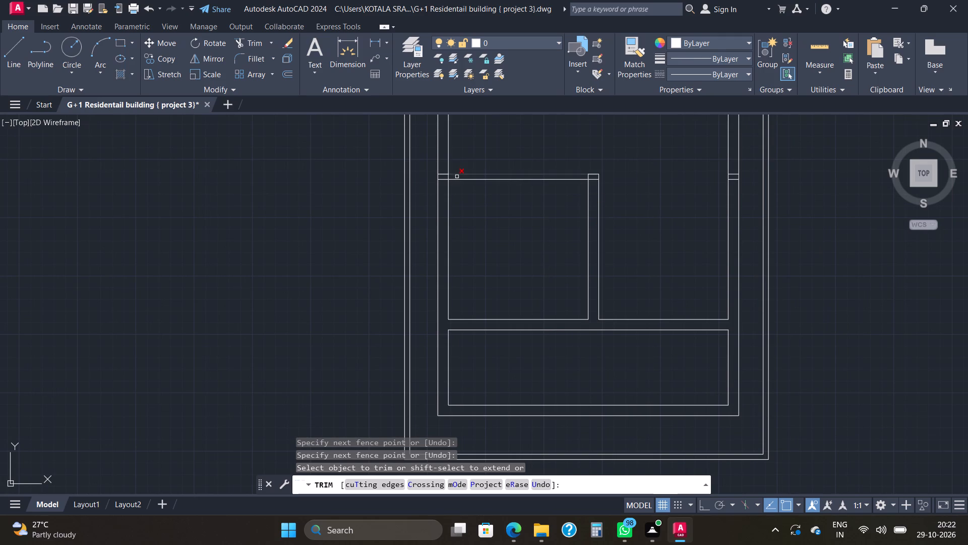
{"action": "scroll", "coordinate": [456, 177], "scroll_direction": "up", "scroll_amount": 2}
{"action": "left_click_drag", "start_coordinate": [418, 167], "coordinate": [418, 178]}
{"action": "left_click_drag", "start_coordinate": [418, 194], "coordinate": [420, 188]}
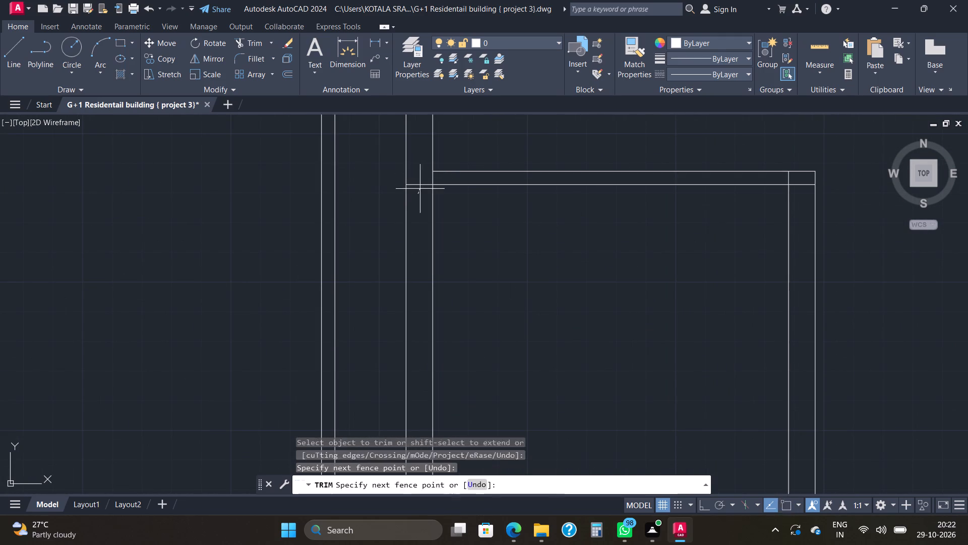
{"action": "left_click_drag", "start_coordinate": [420, 188], "coordinate": [421, 185]}
{"action": "left_click", "coordinate": [422, 179]}
{"action": "left_click", "coordinate": [421, 188]}
{"action": "left_click", "coordinate": [433, 176]}
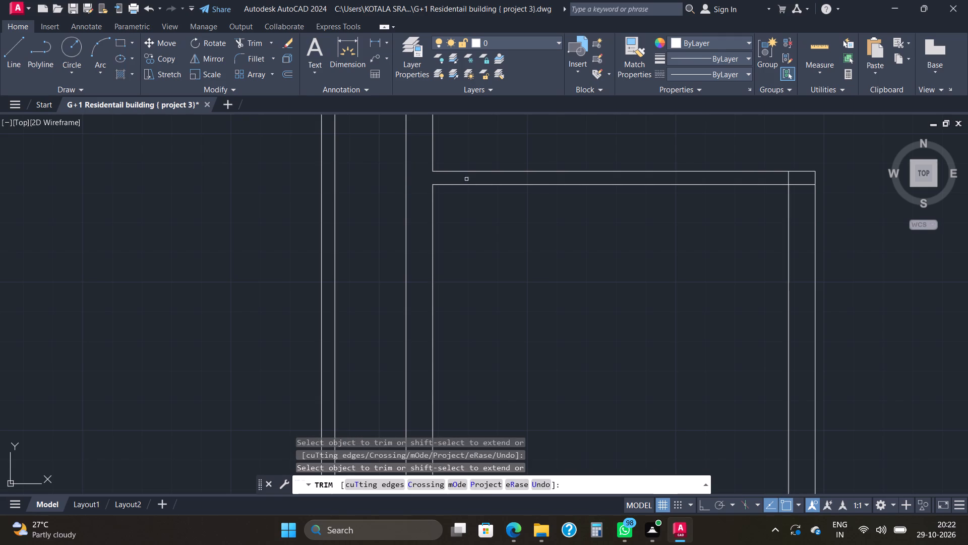
{"action": "scroll", "coordinate": [549, 228], "scroll_direction": "down", "scroll_amount": 1}
{"action": "scroll", "coordinate": [691, 202], "scroll_direction": "up", "scroll_amount": 2}
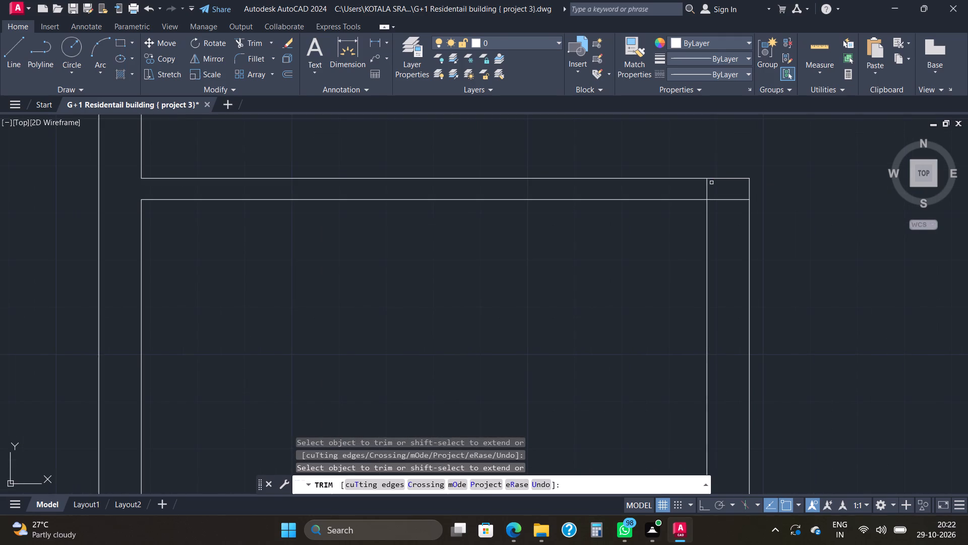
{"action": "left_click", "coordinate": [705, 184]}
{"action": "left_click", "coordinate": [722, 198]}
{"action": "scroll", "coordinate": [784, 213], "scroll_direction": "down", "scroll_amount": 3}
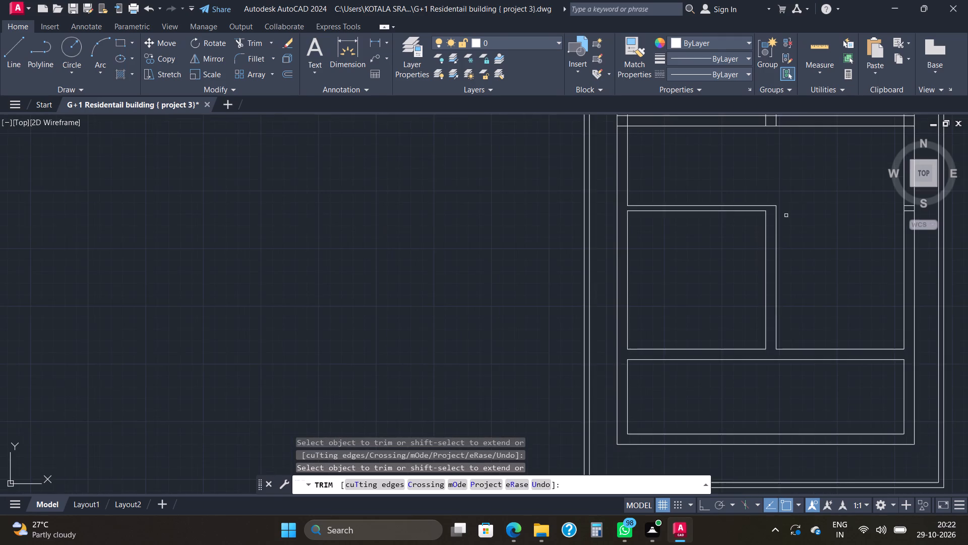
Trim the two leftover 4.5" partition stubs inside the right outer wall and end the Trim command.
{"action": "middle_click_drag", "start_coordinate": [788, 226], "coordinate": [476, 276]}
{"action": "scroll", "coordinate": [595, 282], "scroll_direction": "up", "scroll_amount": 2}
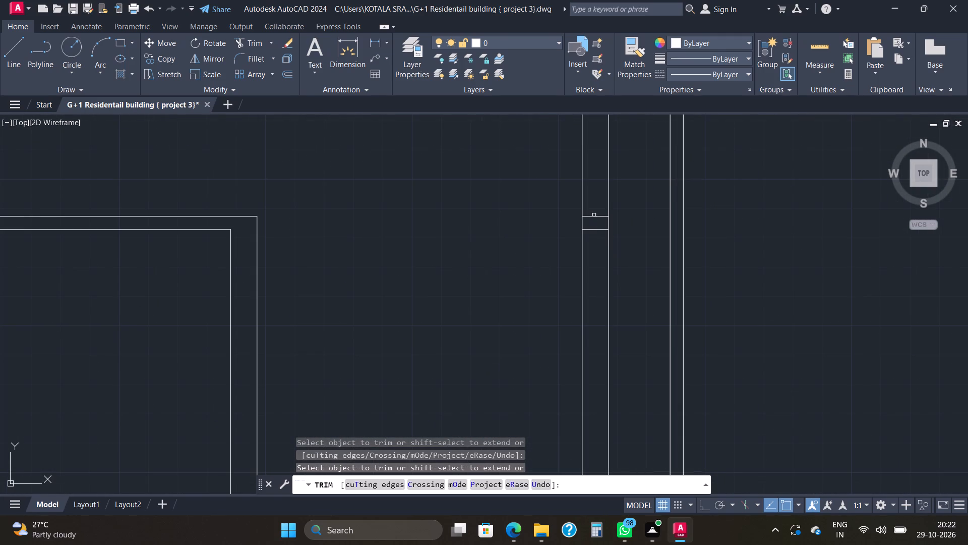
{"action": "left_click_drag", "start_coordinate": [594, 206], "coordinate": [593, 228]}
{"action": "left_click", "coordinate": [589, 235]}
{"action": "left_click", "coordinate": [587, 228]}
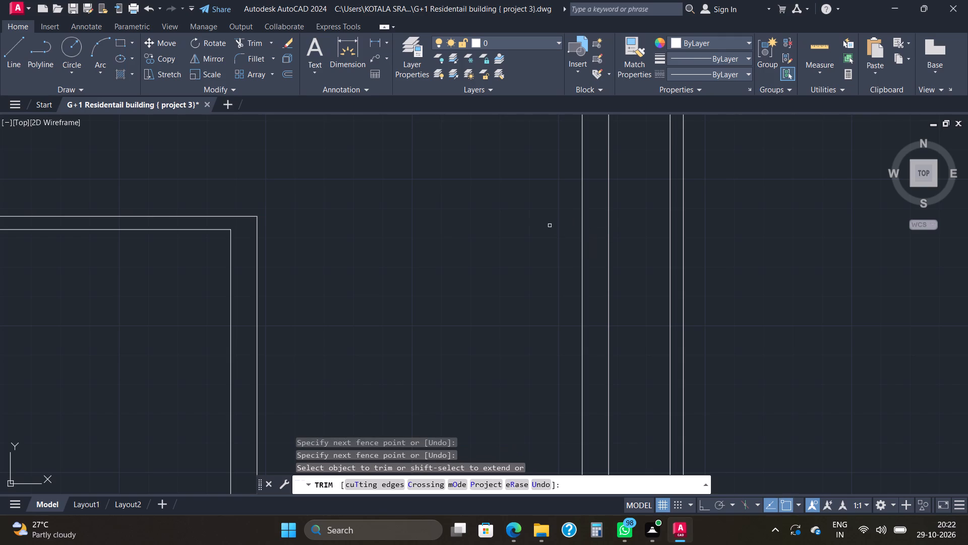
{"action": "scroll", "coordinate": [549, 226], "scroll_direction": "down", "scroll_amount": 2}
{"action": "middle_click_drag", "start_coordinate": [565, 239], "coordinate": [617, 304]}
{"action": "middle_click_drag", "start_coordinate": [588, 290], "coordinate": [646, 347]}
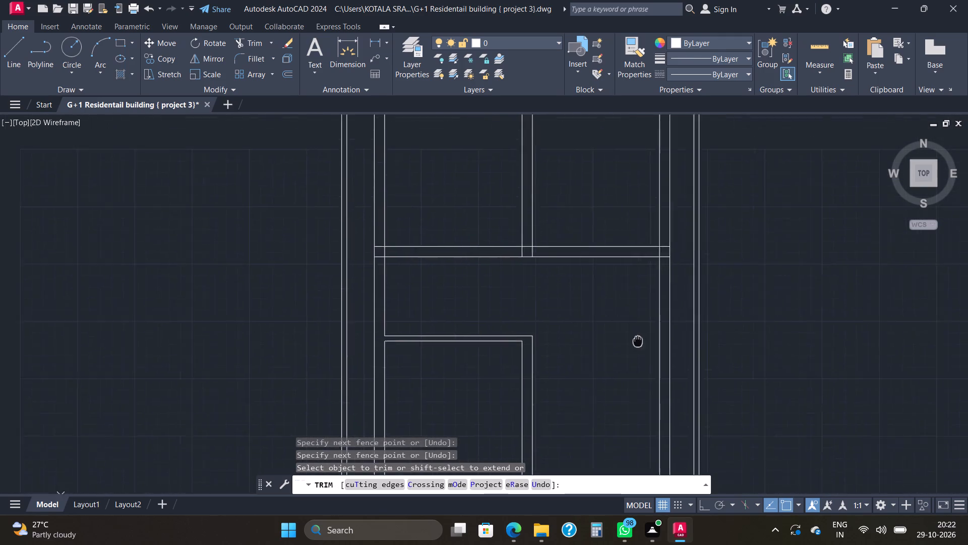
{"action": "middle_click_drag", "start_coordinate": [646, 347], "coordinate": [677, 366]}
{"action": "scroll", "coordinate": [676, 365], "scroll_direction": "down", "scroll_amount": 1}
{"action": "middle_click_drag", "start_coordinate": [665, 353], "coordinate": [711, 282]}
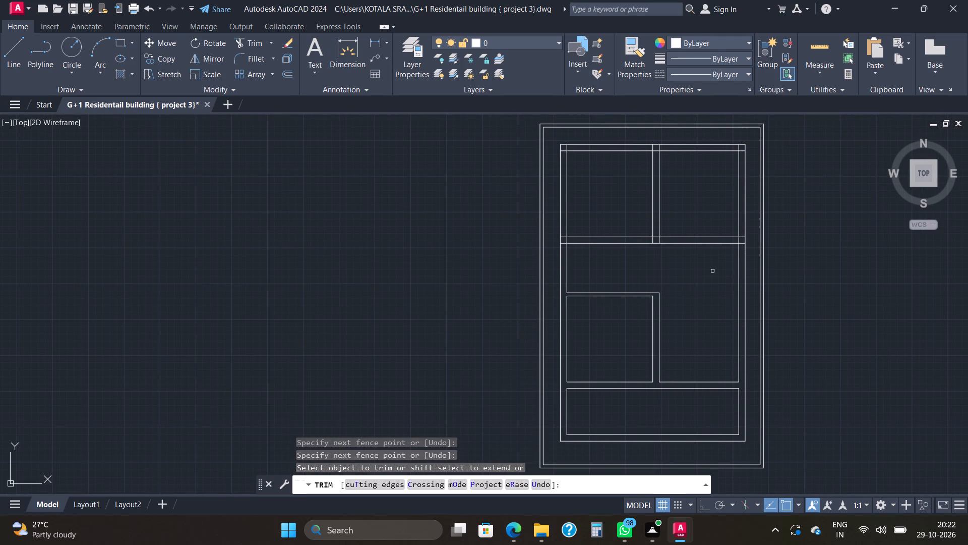
{"action": "key", "text": "Escape"}
{"action": "key", "text": "Escape"}
{"action": "key", "text": "Escape"}
{"action": "key", "text": "Escape"}
{"action": "key", "text": "Escape"}
{"action": "key", "text": "Escape"}
{"action": "key", "text": "Escape"}
{"action": "key", "text": "Escape"}
{"action": "key", "text": "Escape"}
{"action": "key", "text": "Escape"}
{"action": "key", "text": "Escape"}
{"action": "key", "text": "Escape"}
{"action": "key", "text": "Escape"}
{"action": "key", "text": "Escape"}
{"action": "key", "text": "Escape"}
{"action": "key", "text": "Escape"}
{"action": "key", "text": "Escape"}
{"action": "key", "text": "Escape"}
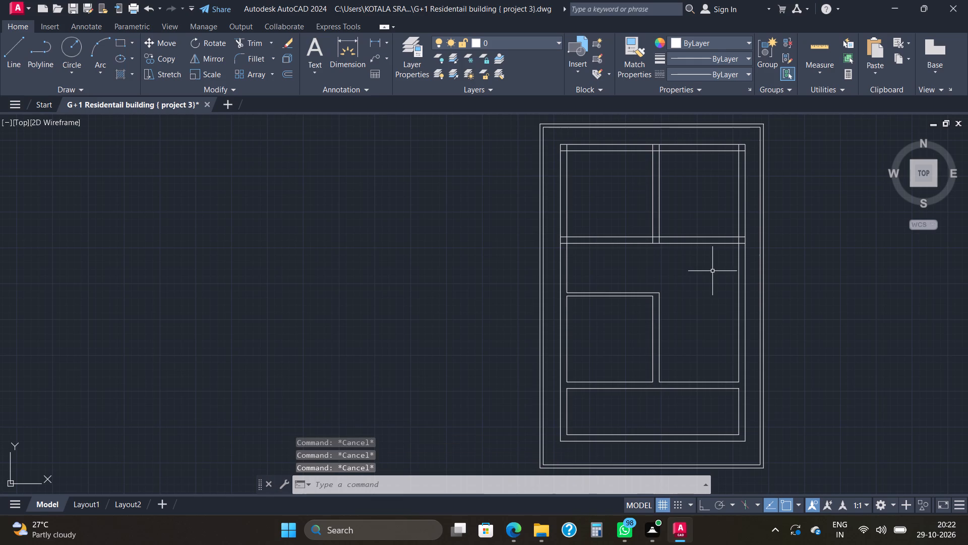
Offset the lower line of the upper internal 9" horizontal wall 5'9" downward.
{"action": "type", "text": "off"}
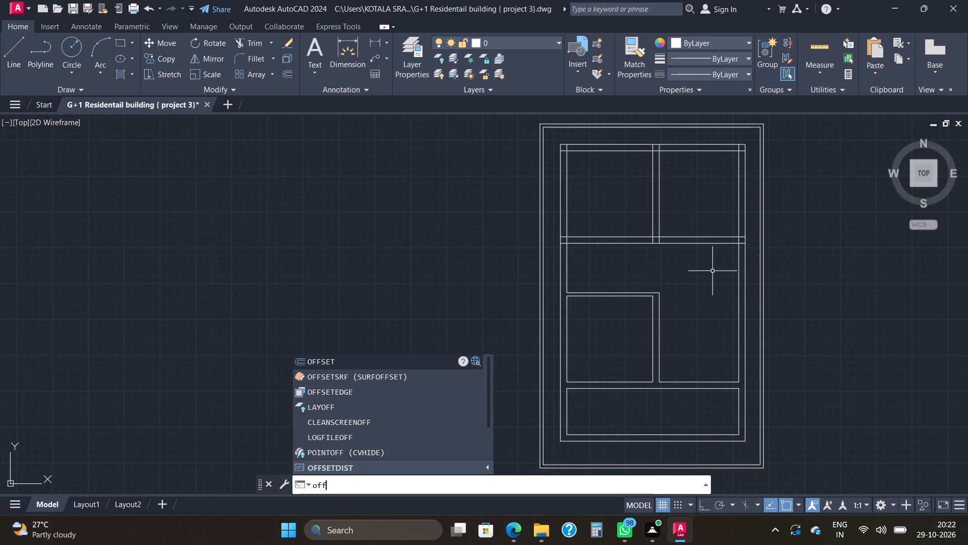
{"action": "key", "text": "Return"}
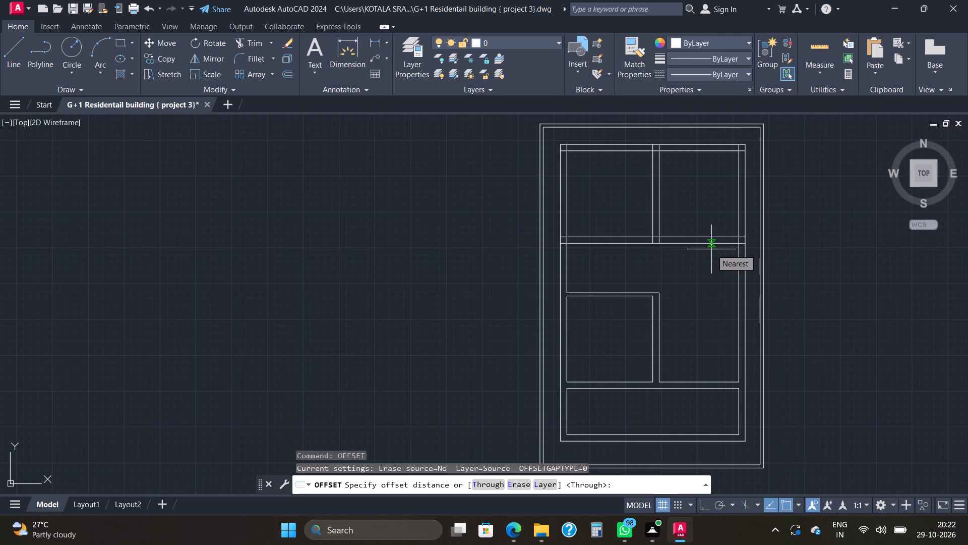
{"action": "key", "text": "Return"}
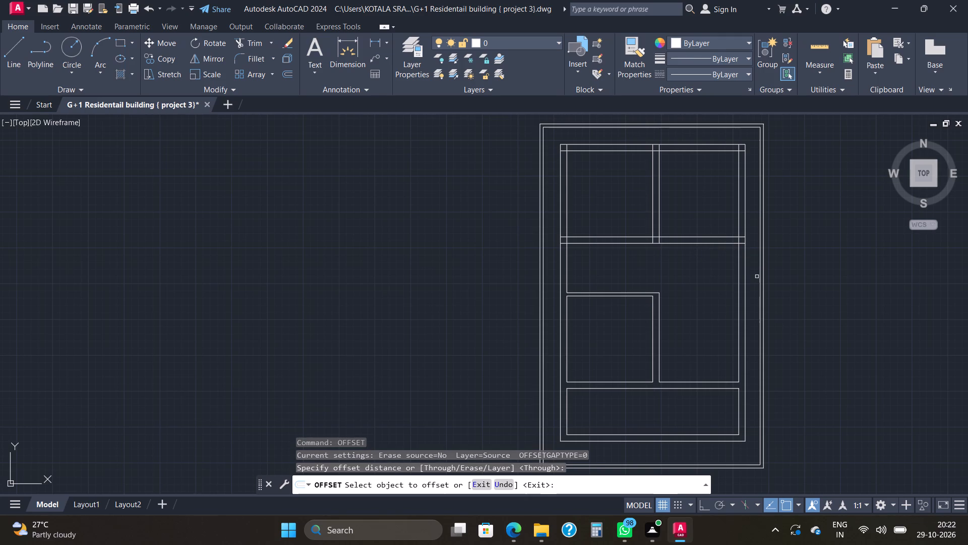
{"action": "left_click", "coordinate": [722, 242]}
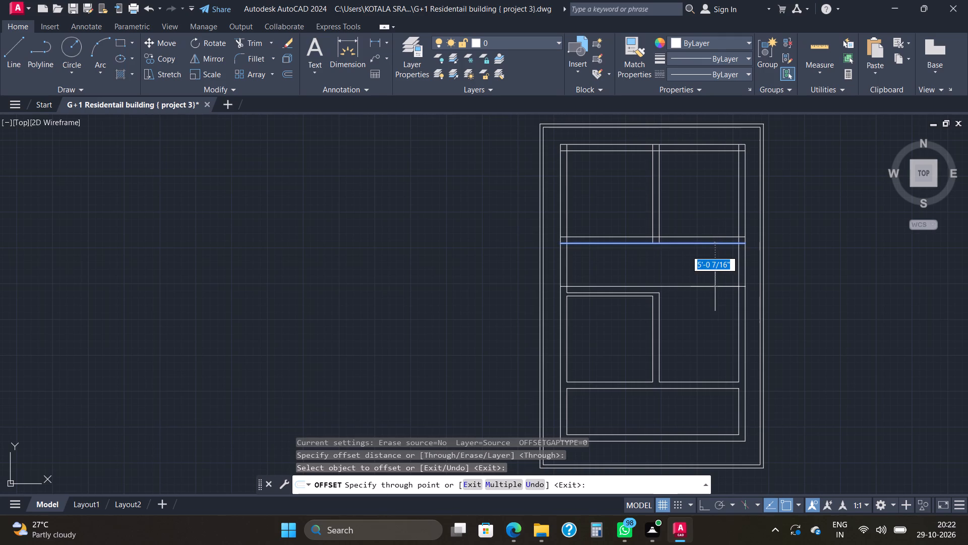
{"action": "type", "text": "5'9"}
{"action": "key", "text": "shift+quotedbl"}
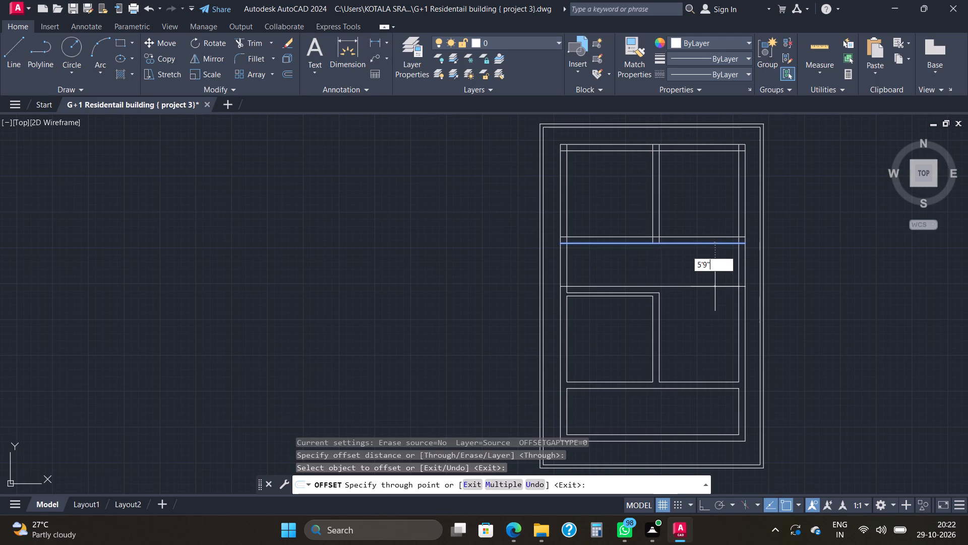
{"action": "key", "text": "Return"}
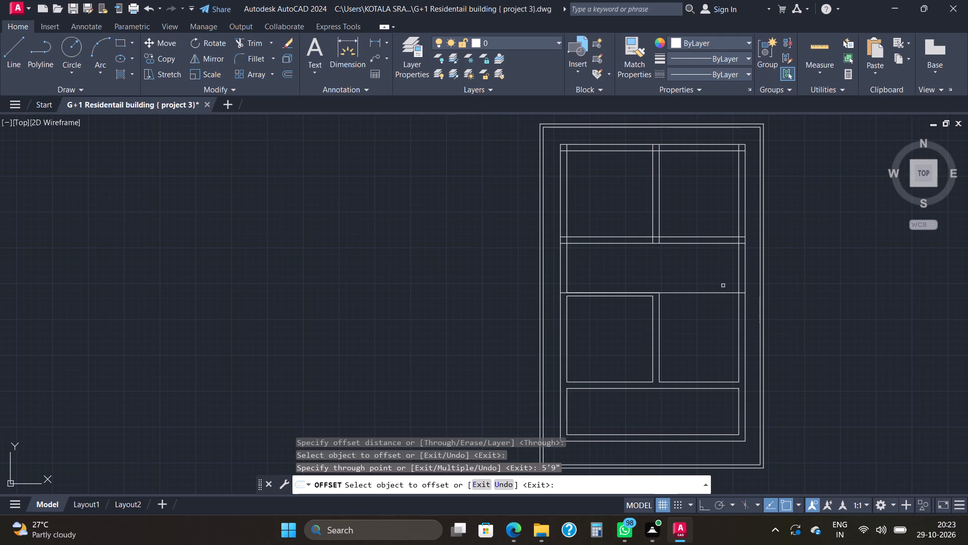
Offset the new horizontal line 4.5" downward to form a partition wall.
{"action": "left_click", "coordinate": [716, 291]}
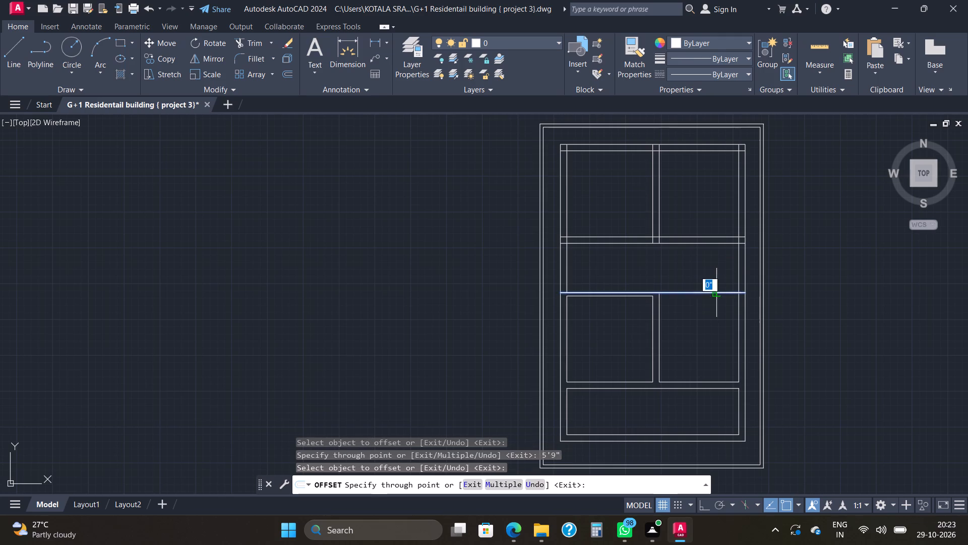
{"action": "type", "text": "4.5"}
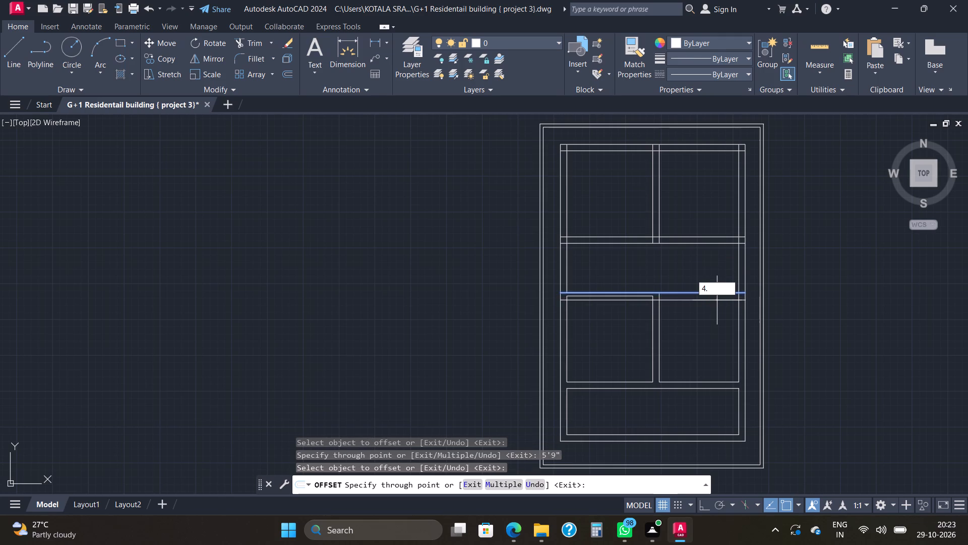
{"action": "key", "text": "apostrophe"}
{"action": "key", "text": "BackSpace"}
{"action": "key", "text": "shift+quotedbl"}
{"action": "key", "text": "Return"}
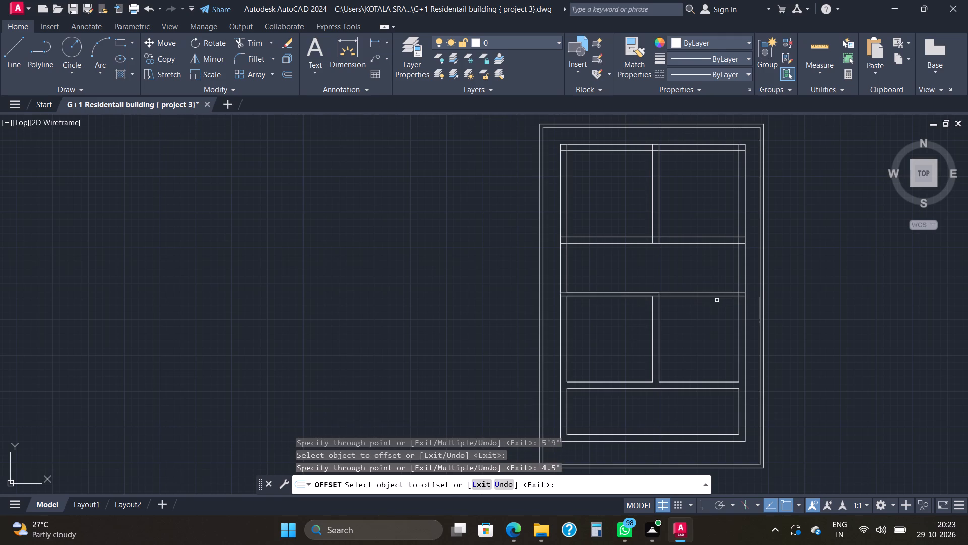
Offset the inner line of the right outer wall 5'3" toward the central wall.
{"action": "left_click", "coordinate": [741, 278]}
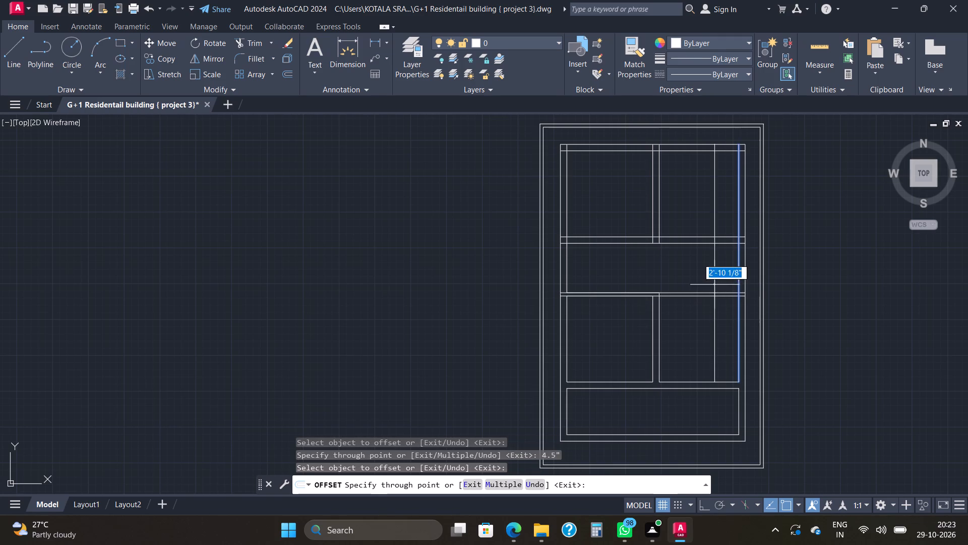
{"action": "type", "text": "5'"}
{"action": "key", "text": "3"}
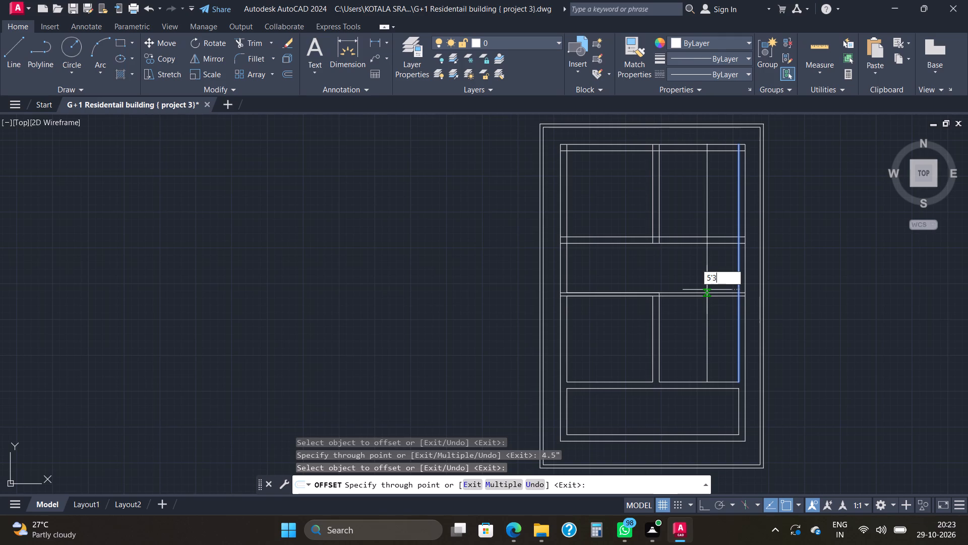
{"action": "key", "text": "shift+quotedbl"}
{"action": "key", "text": "Return"}
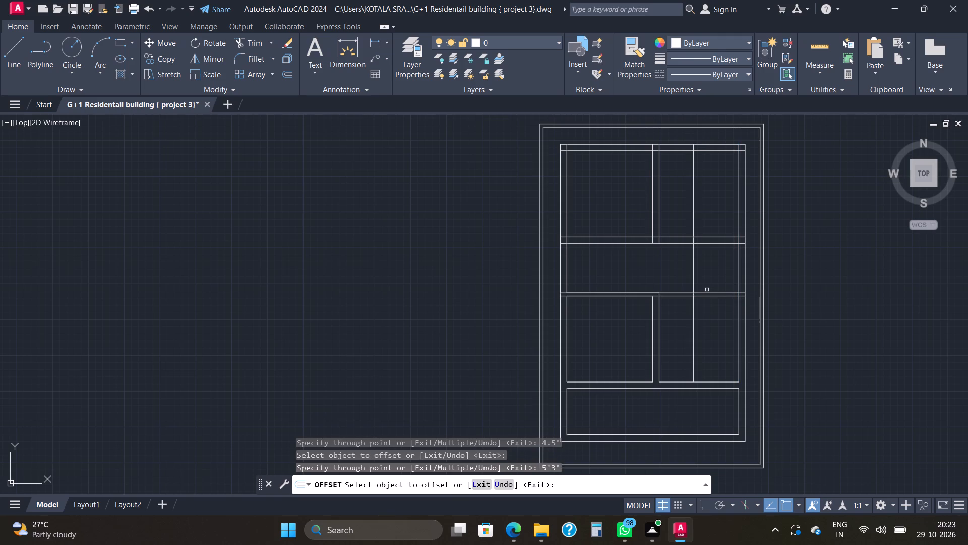
Offset the new vertical line 4.5" toward the central wall to form a partition wall, and end the Offset command.
{"action": "left_click", "coordinate": [694, 280]}
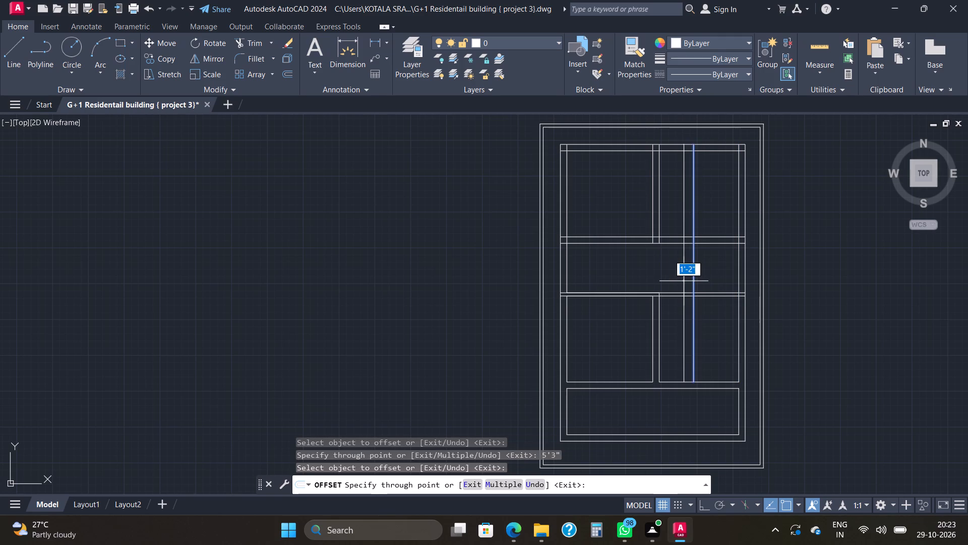
{"action": "type", "text": "4.5"}
{"action": "key", "text": "shift+quotedbl"}
{"action": "key", "text": "Return"}
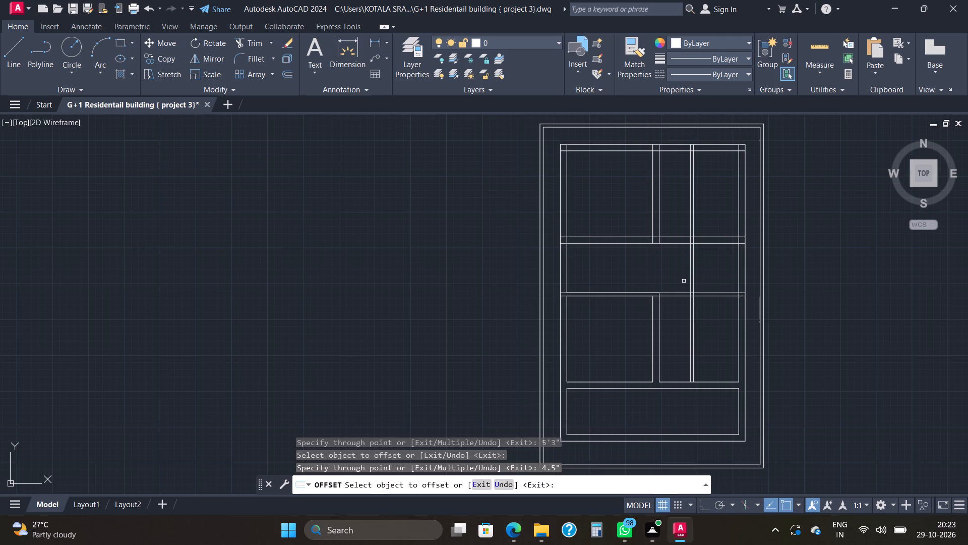
{"action": "key", "text": "Escape"}
{"action": "key", "text": "Escape"}
{"action": "key", "text": "Escape"}
{"action": "key", "text": "Escape"}
{"action": "key", "text": "Escape"}
{"action": "key", "text": "Escape"}
{"action": "key", "text": "Escape"}
{"action": "key", "text": "Escape"}
{"action": "key", "text": "Escape"}
{"action": "key", "text": "Escape"}
{"action": "key", "text": "Escape"}
{"action": "key", "text": "Escape"}
{"action": "key", "text": "Escape"}
{"action": "key", "text": "Escape"}
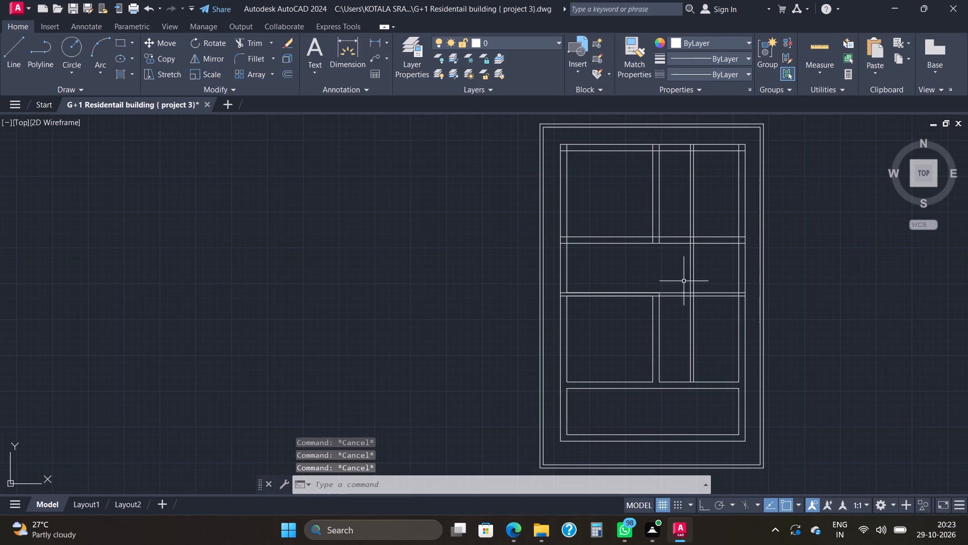
Trim the 4.5" partition lines extending beyond the small room beside the right outer wall, including those crossing the adjoining rooms.
{"action": "type", "text": "tr"}
{"action": "key", "text": "Return"}
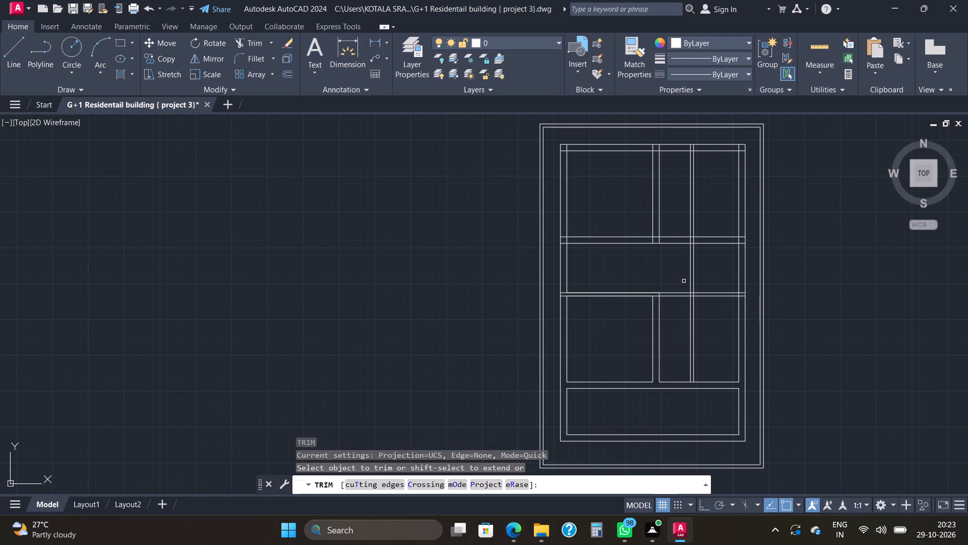
{"action": "key", "text": "Return"}
{"action": "scroll", "coordinate": [664, 303], "scroll_direction": "up", "scroll_amount": 3}
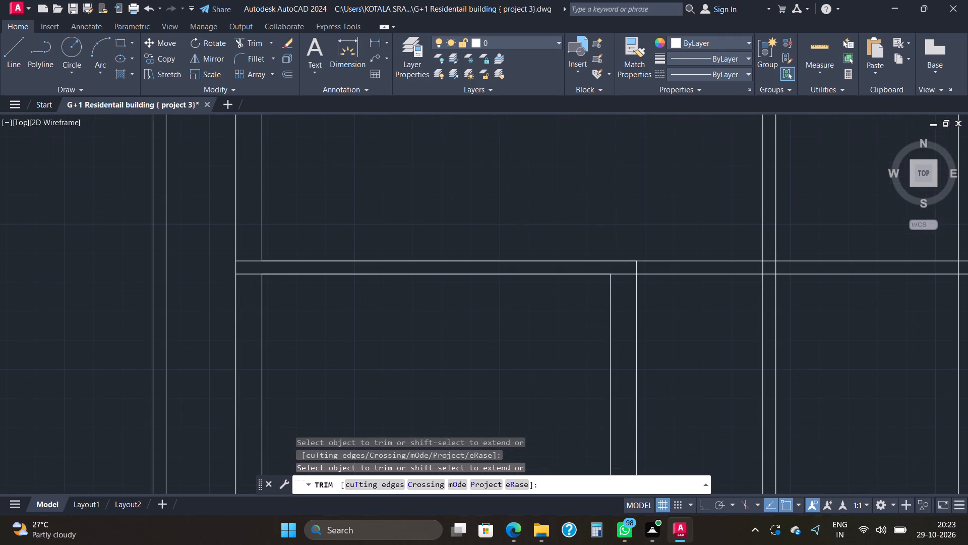
{"action": "left_click", "coordinate": [676, 293]}
{"action": "left_click", "coordinate": [668, 249]}
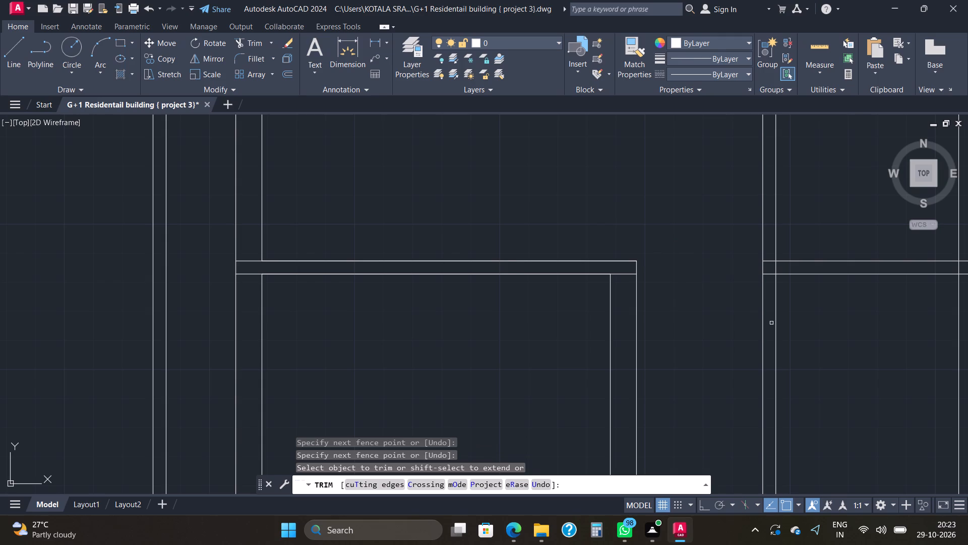
{"action": "left_click_drag", "start_coordinate": [833, 340], "coordinate": [730, 364]}
{"action": "scroll", "coordinate": [757, 353], "scroll_direction": "down", "scroll_amount": 3}
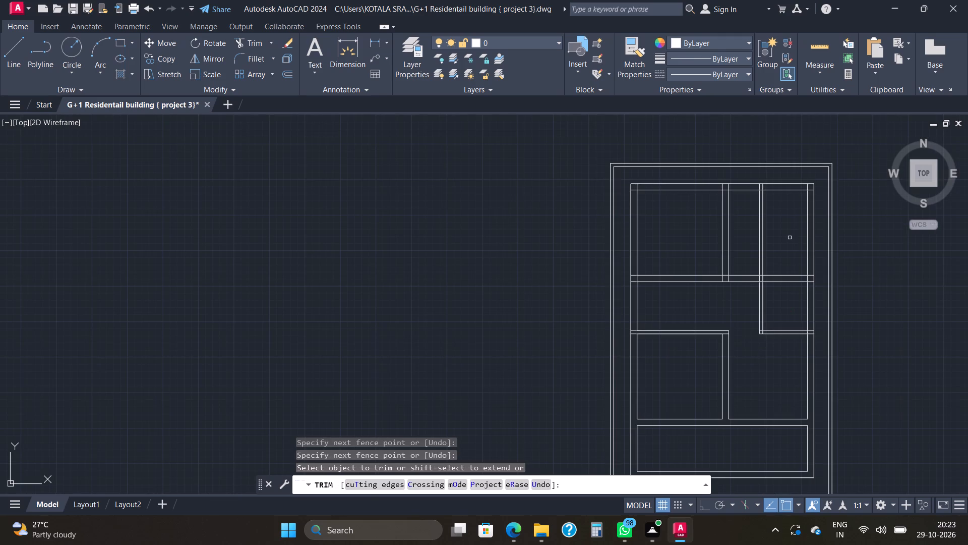
{"action": "left_click_drag", "start_coordinate": [789, 238], "coordinate": [749, 248]}
Trim the overlapping lines where the upper internal 9" horizontal wall meets the right outer wall, the 4.5" partition and the central wall.
{"action": "scroll", "coordinate": [808, 288], "scroll_direction": "up", "scroll_amount": 3}
{"action": "left_click_drag", "start_coordinate": [806, 231], "coordinate": [808, 274]}
{"action": "left_click_drag", "start_coordinate": [802, 259], "coordinate": [779, 258]}
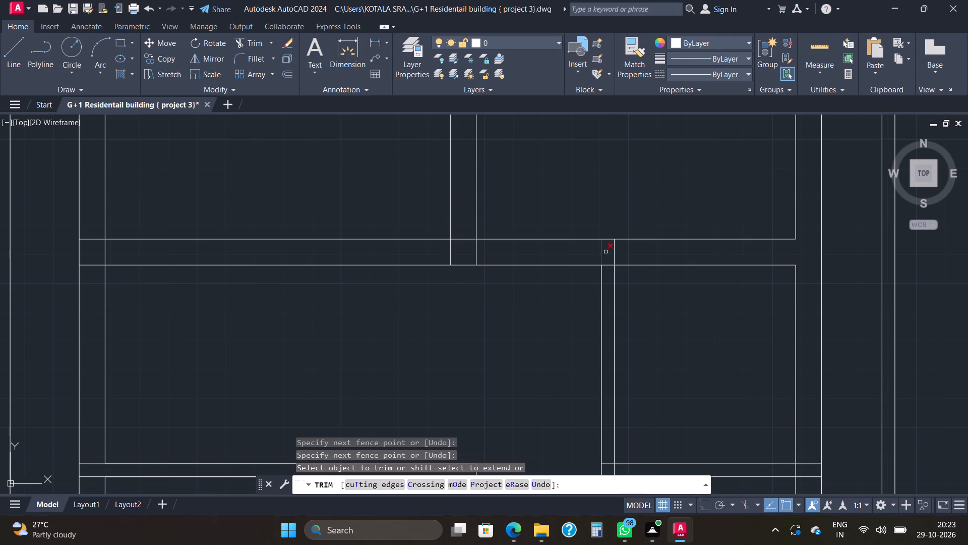
{"action": "left_click_drag", "start_coordinate": [597, 251], "coordinate": [617, 252]}
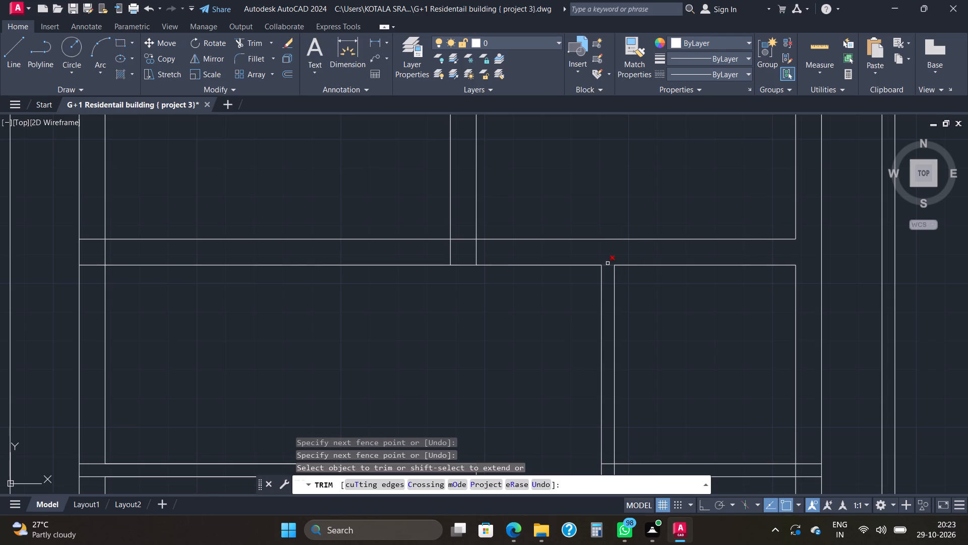
{"action": "left_click", "coordinate": [608, 263]}
{"action": "left_click", "coordinate": [482, 248]}
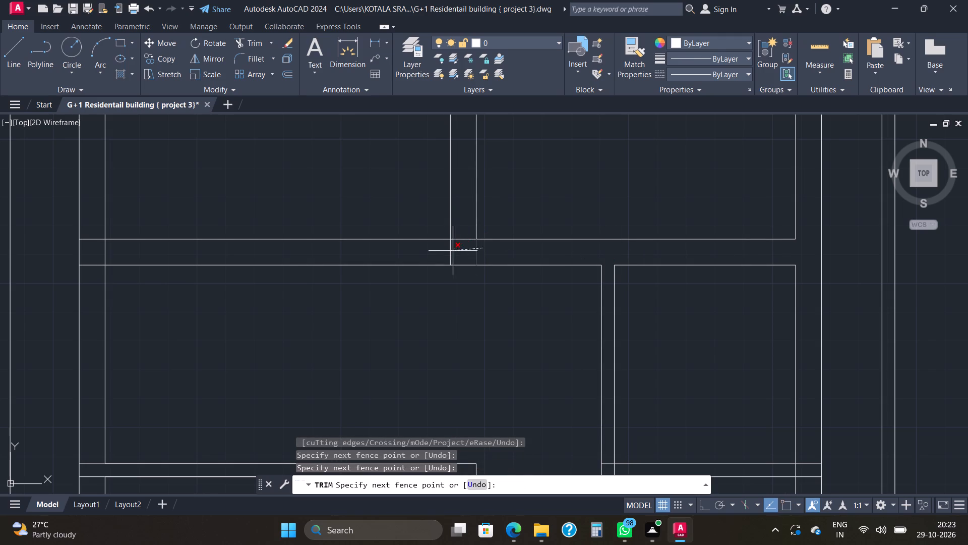
{"action": "left_click", "coordinate": [444, 251]}
{"action": "left_click", "coordinate": [460, 239]}
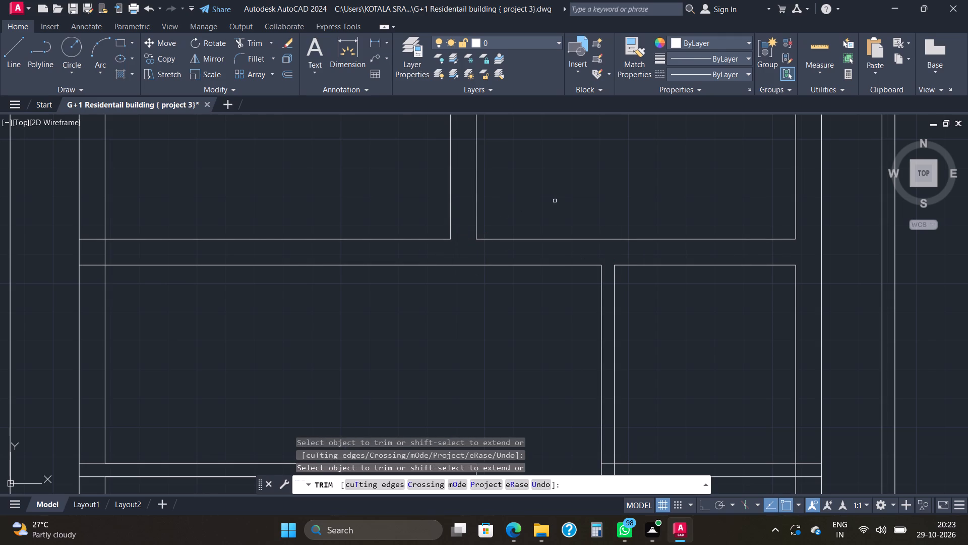
Trim the overlapping lines at the small room's two lower corners, where its 4.5" partitions meet each other and the right outer wall.
{"action": "scroll", "coordinate": [555, 201], "scroll_direction": "down", "scroll_amount": 4}
{"action": "scroll", "coordinate": [613, 232], "scroll_direction": "up", "scroll_amount": 4}
{"action": "left_click_drag", "start_coordinate": [619, 241], "coordinate": [621, 243]}
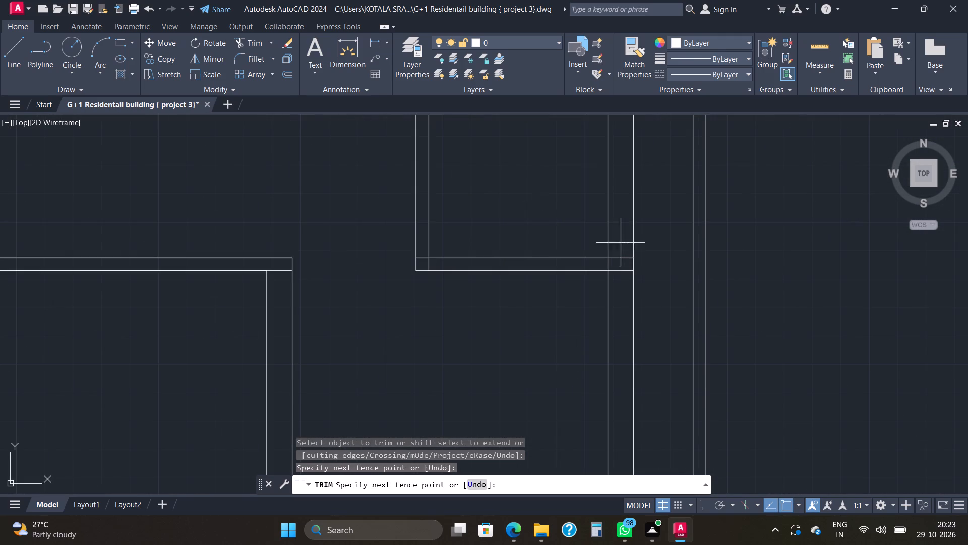
{"action": "left_click_drag", "start_coordinate": [621, 243], "coordinate": [626, 272]}
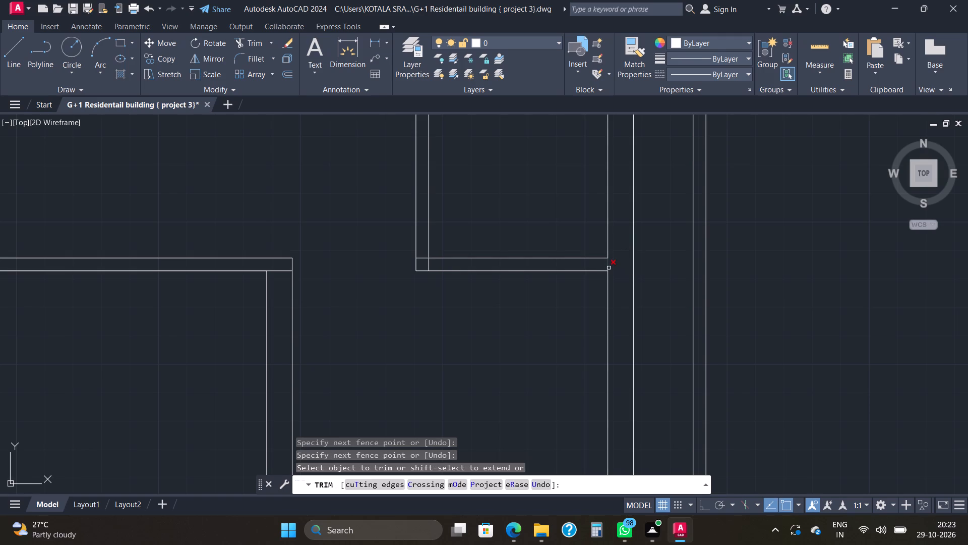
{"action": "left_click", "coordinate": [608, 268]}
{"action": "scroll", "coordinate": [430, 253], "scroll_direction": "up", "scroll_amount": 2}
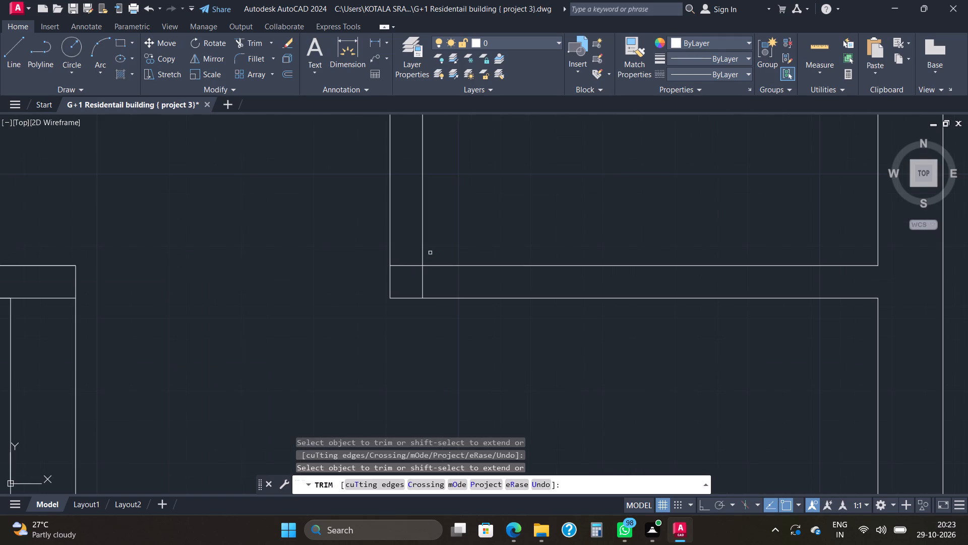
{"action": "left_click_drag", "start_coordinate": [407, 261], "coordinate": [437, 284]}
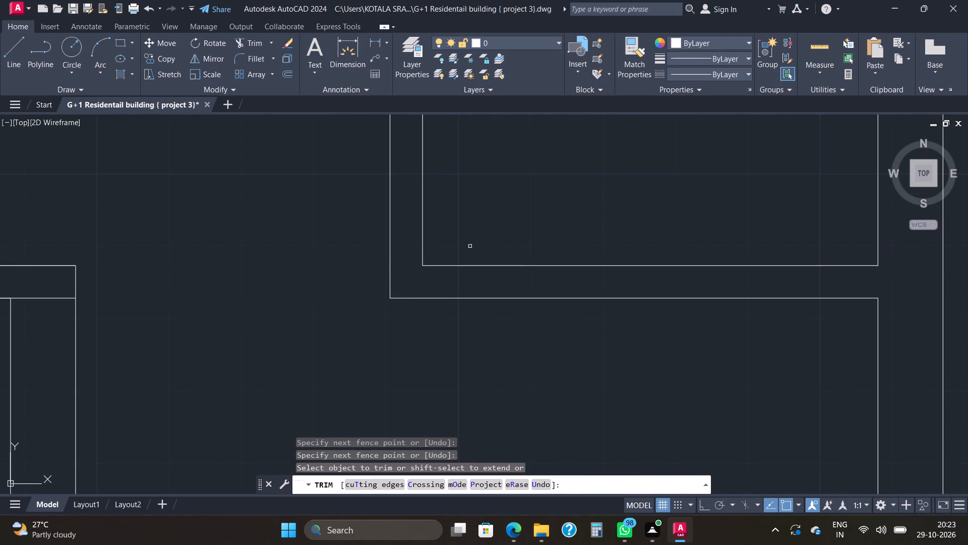
Trim the top outer wall's right corner overlap, the leftover partition stubs inside it, and its junction with the central wall.
{"action": "scroll", "coordinate": [479, 240], "scroll_direction": "down", "scroll_amount": 5}
{"action": "middle_click_drag", "start_coordinate": [545, 237], "coordinate": [549, 240]}
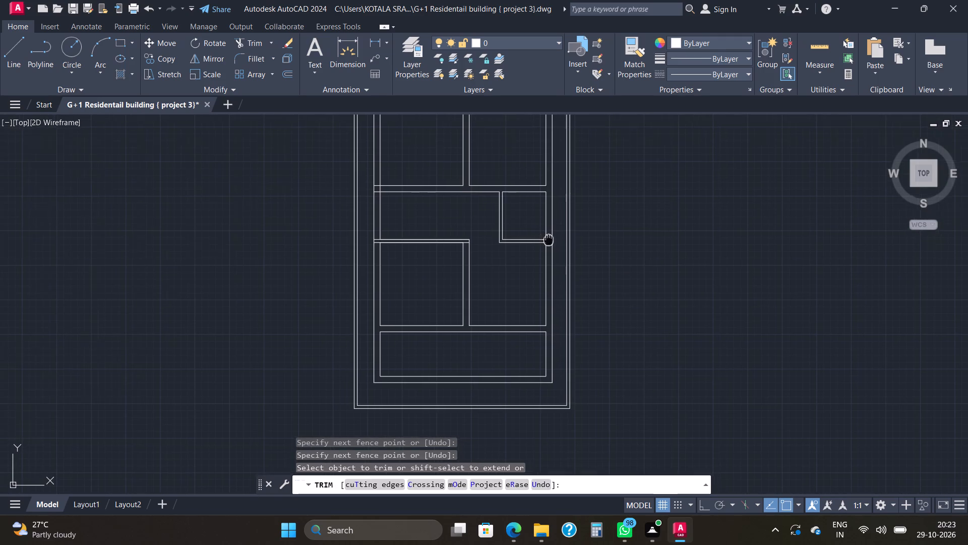
{"action": "middle_click_drag", "start_coordinate": [549, 240], "coordinate": [594, 367]}
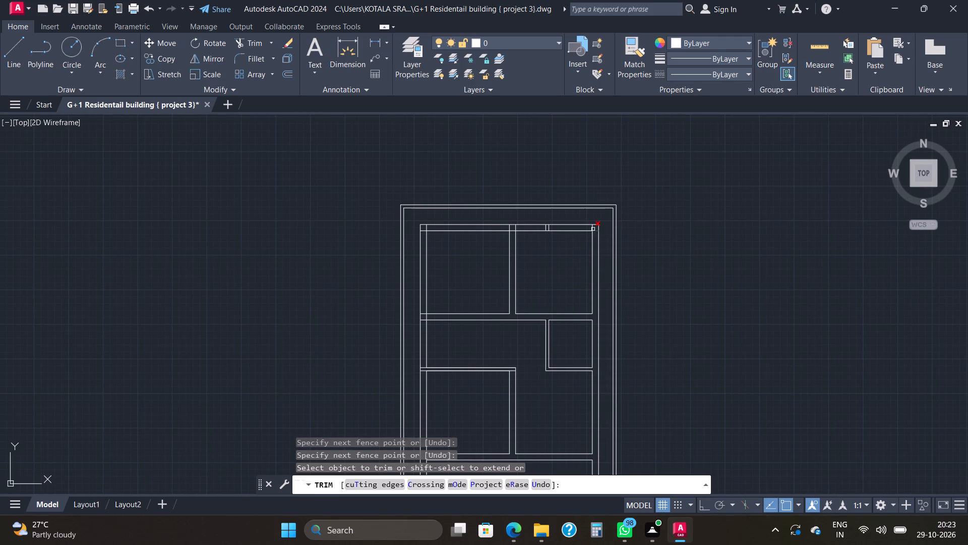
{"action": "scroll", "coordinate": [593, 229], "scroll_direction": "up", "scroll_amount": 4}
{"action": "left_click", "coordinate": [575, 219]}
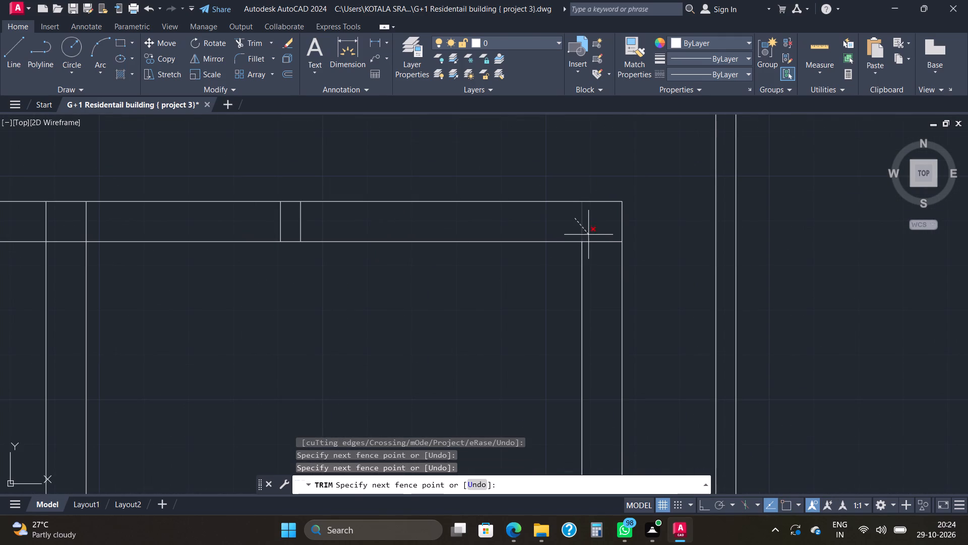
{"action": "left_click", "coordinate": [596, 244]}
{"action": "middle_click_drag", "start_coordinate": [551, 224], "coordinate": [837, 217]}
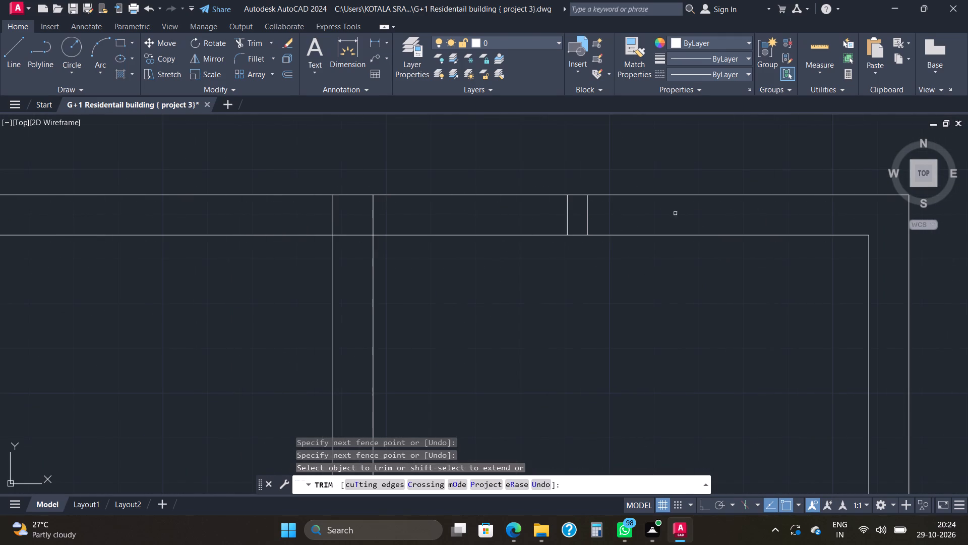
{"action": "left_click_drag", "start_coordinate": [599, 209], "coordinate": [580, 209]}
{"action": "left_click_drag", "start_coordinate": [585, 211], "coordinate": [550, 218]}
{"action": "left_click_drag", "start_coordinate": [311, 210], "coordinate": [399, 216]}
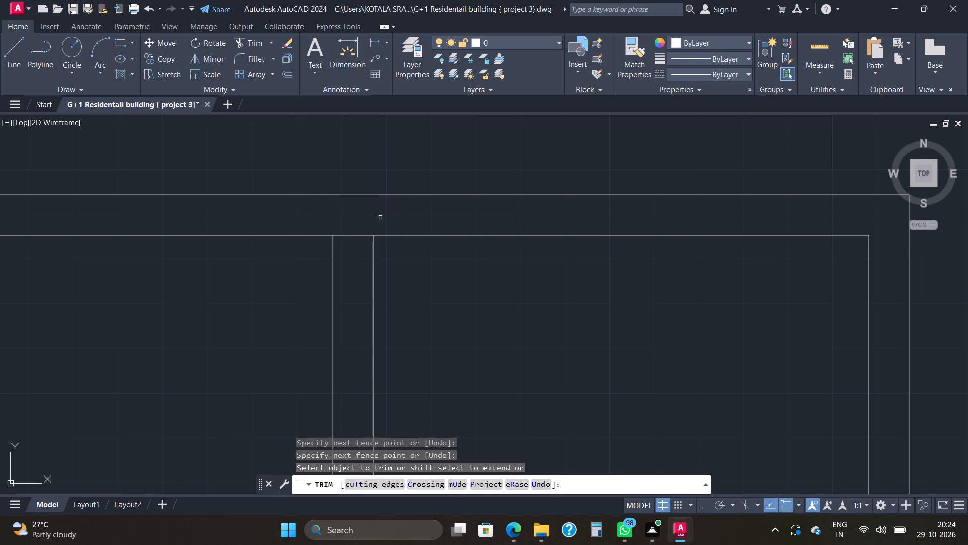
{"action": "left_click_drag", "start_coordinate": [356, 222], "coordinate": [361, 243]}
Trim the overlapping inner wall lines at the top-left corner of the building's outer wall.
{"action": "scroll", "coordinate": [419, 279], "scroll_direction": "down", "scroll_amount": 3}
{"action": "middle_click_drag", "start_coordinate": [444, 310], "coordinate": [446, 311]}
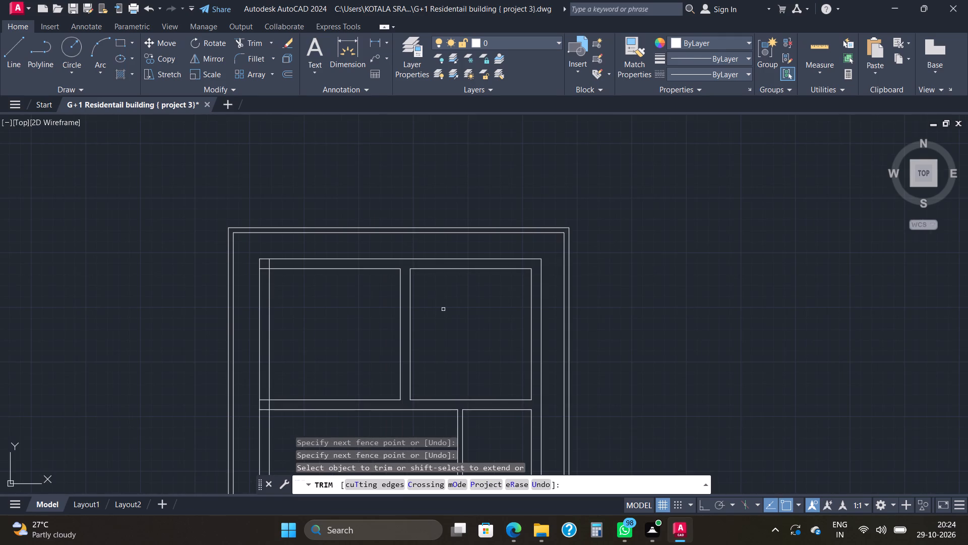
{"action": "middle_click_drag", "start_coordinate": [446, 311], "coordinate": [710, 284]}
{"action": "scroll", "coordinate": [533, 285], "scroll_direction": "up", "scroll_amount": 2}
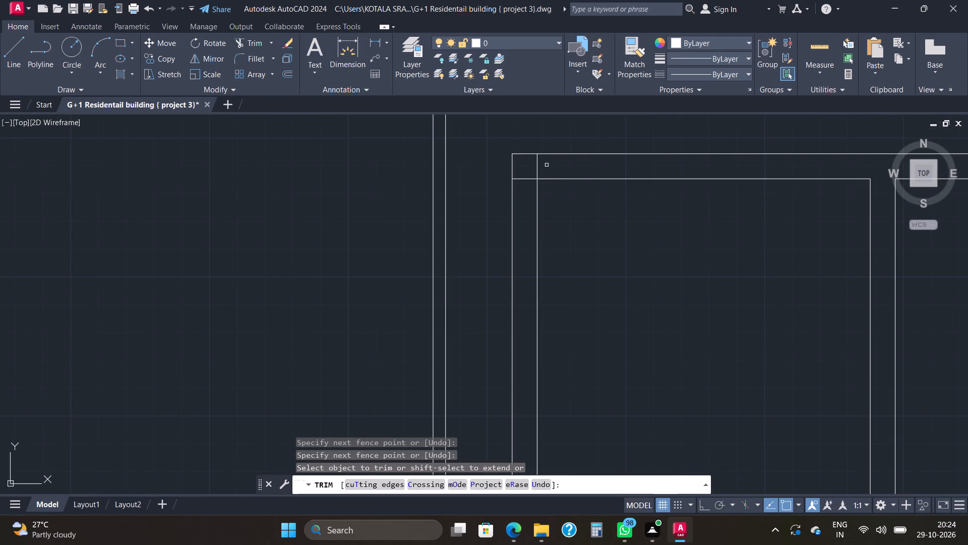
{"action": "left_click_drag", "start_coordinate": [548, 159], "coordinate": [522, 189]}
Trim the overlapping lines where the upper internal 9" horizontal wall meets the left outer wall.
{"action": "scroll", "coordinate": [582, 294], "scroll_direction": "down", "scroll_amount": 1}
{"action": "middle_click_drag", "start_coordinate": [644, 330], "coordinate": [697, 210]}
{"action": "scroll", "coordinate": [597, 302], "scroll_direction": "up", "scroll_amount": 2}
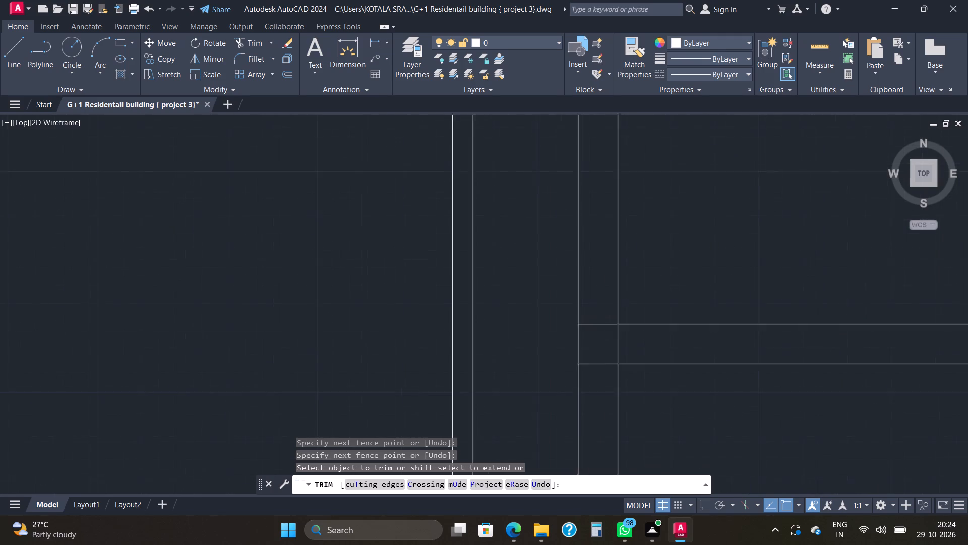
{"action": "scroll", "coordinate": [597, 302], "scroll_direction": "up", "scroll_amount": 1}
{"action": "left_click_drag", "start_coordinate": [598, 314], "coordinate": [591, 398]}
{"action": "left_click_drag", "start_coordinate": [644, 368], "coordinate": [635, 368]}
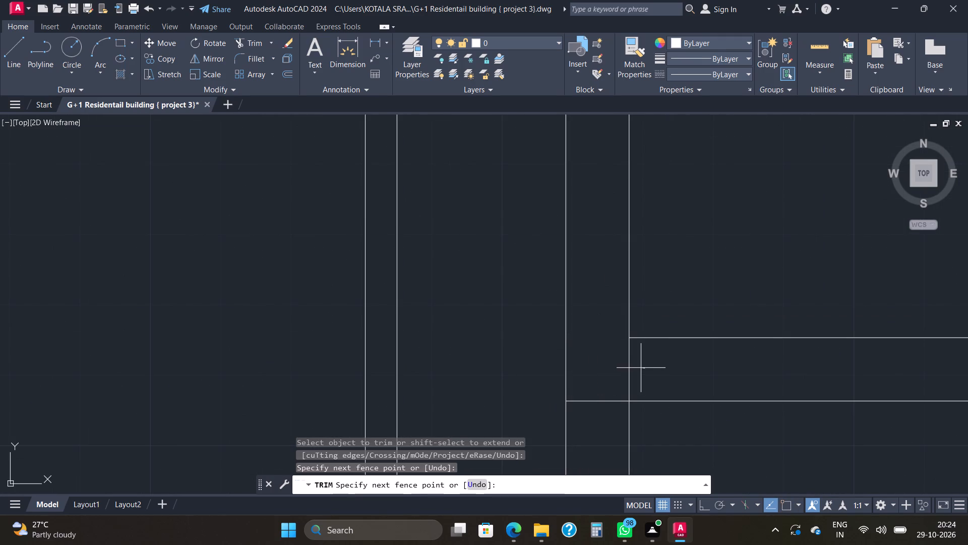
{"action": "left_click_drag", "start_coordinate": [635, 368], "coordinate": [603, 417]}
Trim the overlapping lines where the 4.5" horizontal partition above the lower-left room meets the left outer wall.
{"action": "scroll", "coordinate": [628, 397], "scroll_direction": "down", "scroll_amount": 3}
{"action": "middle_click_drag", "start_coordinate": [739, 419], "coordinate": [683, 350]}
{"action": "scroll", "coordinate": [733, 400], "scroll_direction": "down", "scroll_amount": 1}
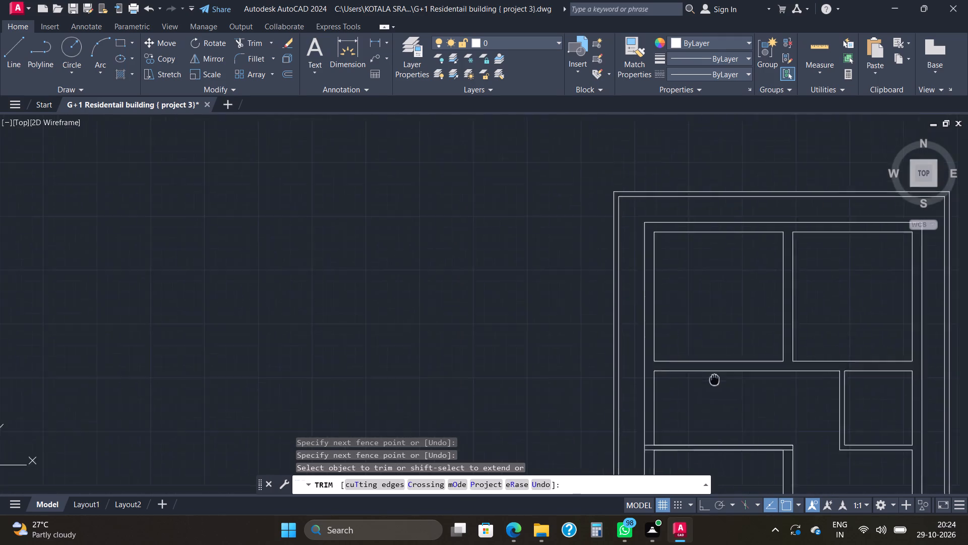
{"action": "middle_click_drag", "start_coordinate": [683, 350], "coordinate": [636, 308]}
{"action": "middle_click_drag", "start_coordinate": [675, 345], "coordinate": [684, 286]}
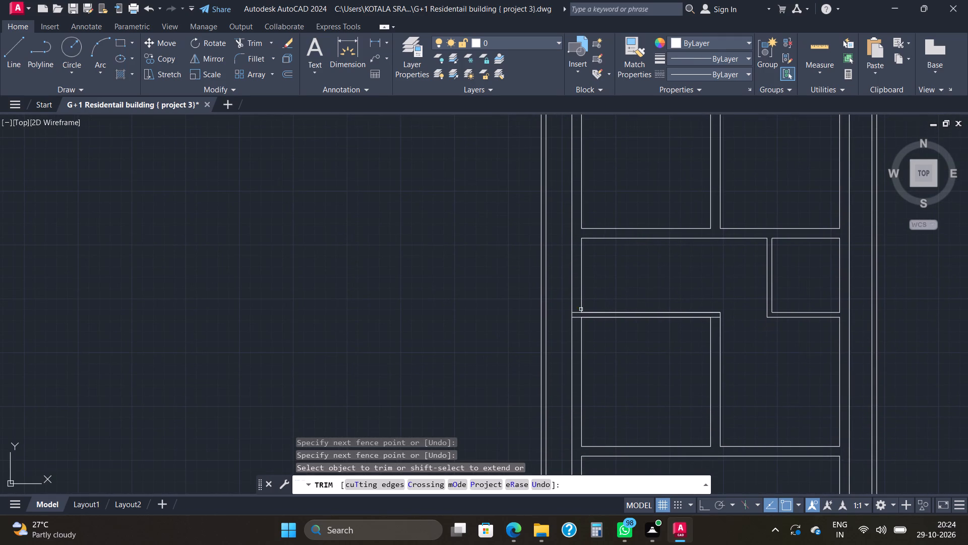
{"action": "scroll", "coordinate": [569, 314], "scroll_direction": "up", "scroll_amount": 3}
{"action": "left_click_drag", "start_coordinate": [599, 302], "coordinate": [596, 335]}
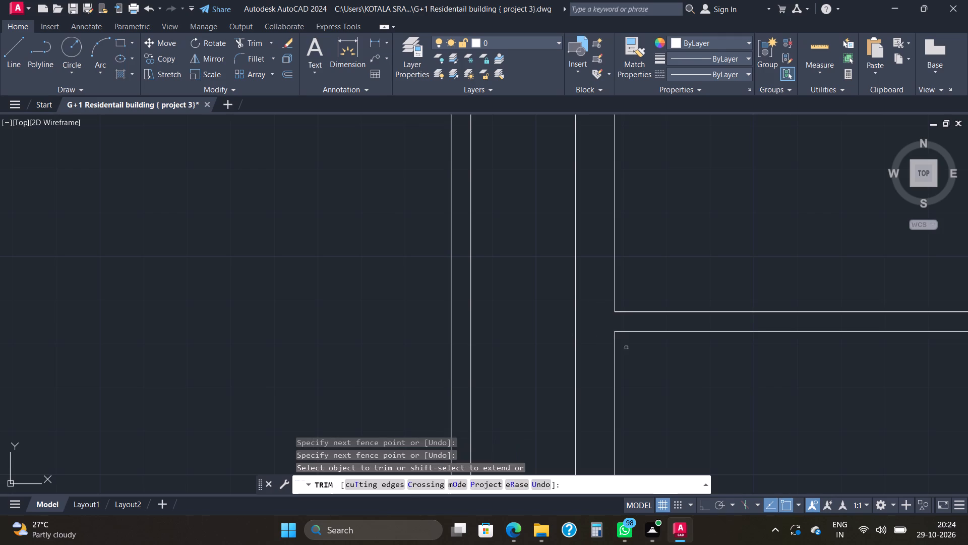
Trim the leftover line where the lower-left room's 4.5" upper partition meets the central 9" wall.
{"action": "scroll", "coordinate": [645, 364], "scroll_direction": "down", "scroll_amount": 3}
{"action": "middle_click_drag", "start_coordinate": [698, 389], "coordinate": [595, 322]}
{"action": "scroll", "coordinate": [665, 282], "scroll_direction": "up", "scroll_amount": 3}
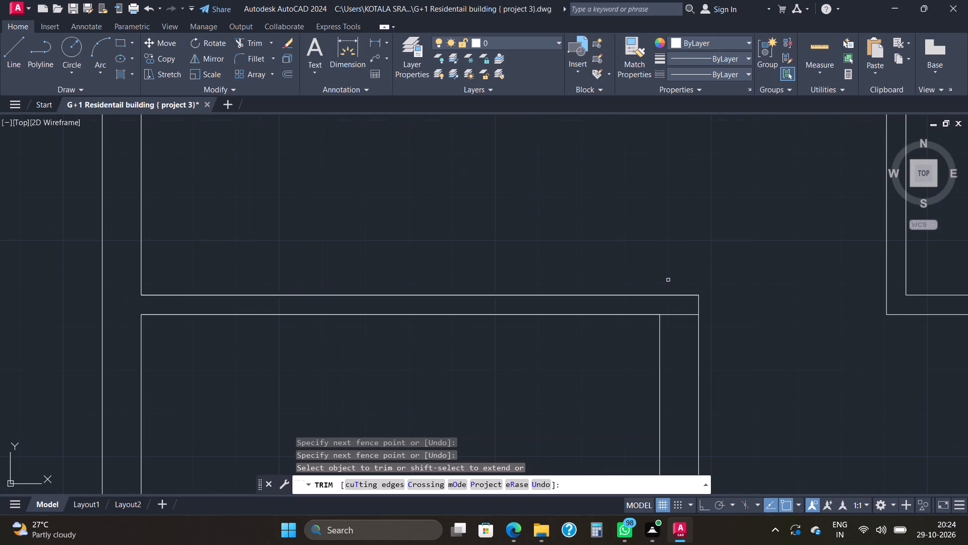
{"action": "left_click", "coordinate": [687, 313]}
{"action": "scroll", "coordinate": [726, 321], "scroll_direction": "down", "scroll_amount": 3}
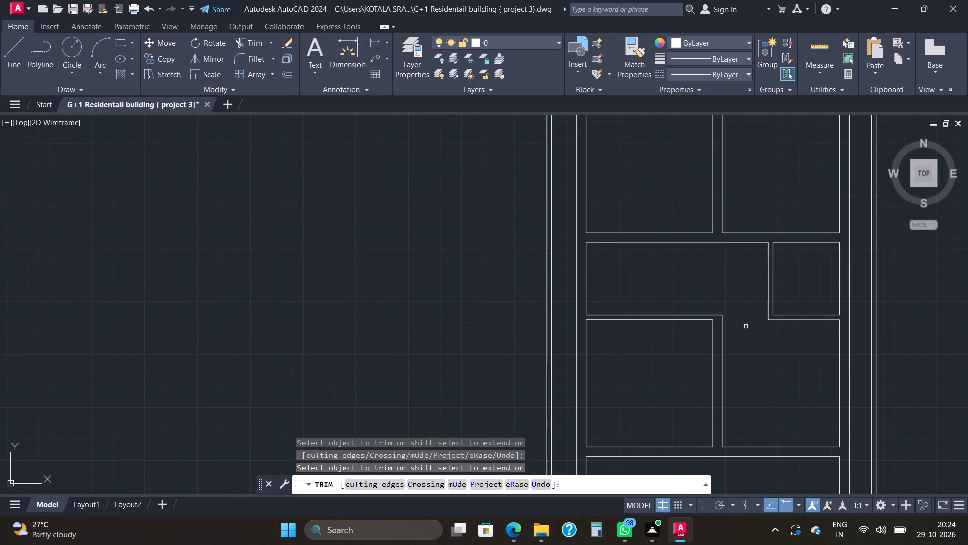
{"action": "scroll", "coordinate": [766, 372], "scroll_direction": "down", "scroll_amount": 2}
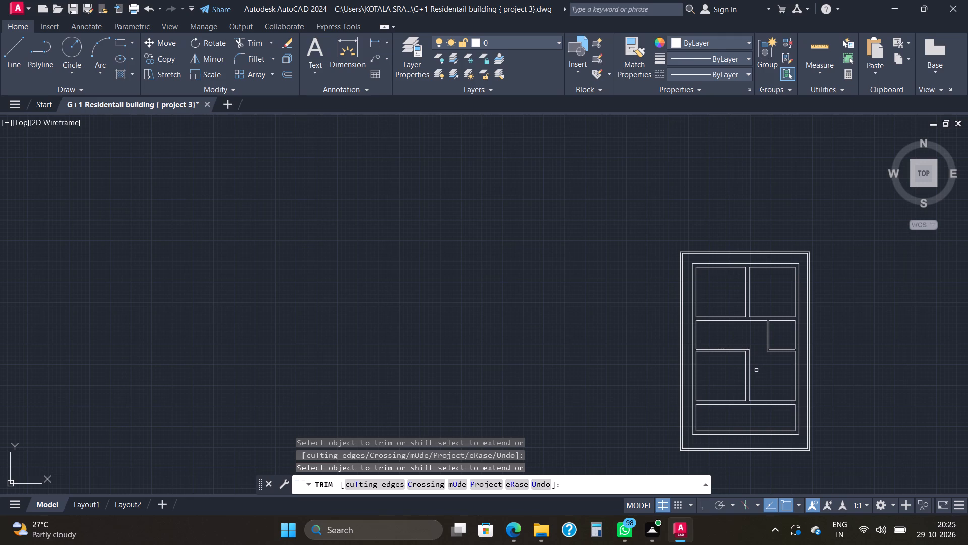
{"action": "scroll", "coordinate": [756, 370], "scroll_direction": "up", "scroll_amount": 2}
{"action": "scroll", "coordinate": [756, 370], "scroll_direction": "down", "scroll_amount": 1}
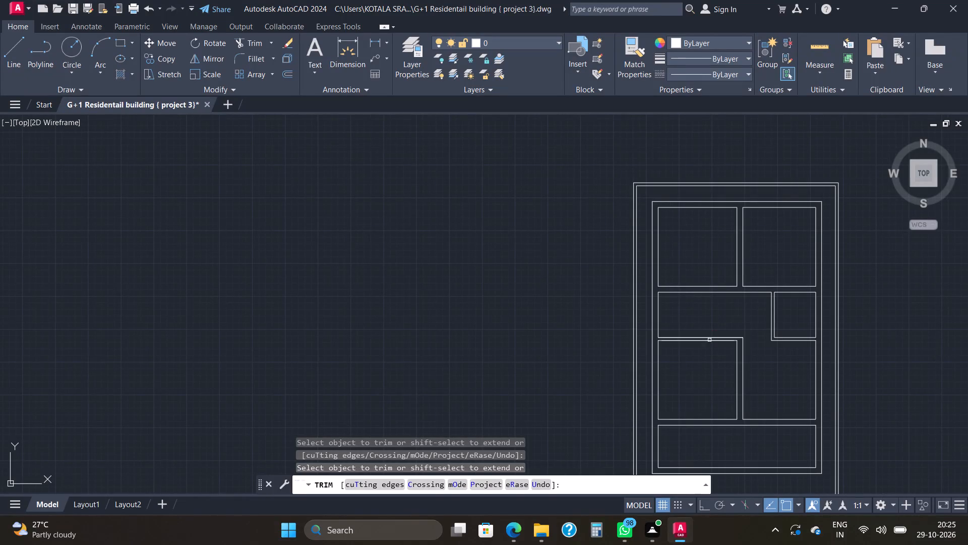
Erase the duplicate overlapping lines on both faces of the 4.5" partition above the lower-left room.
{"action": "key", "text": "Escape"}
{"action": "key", "text": "Escape"}
{"action": "key", "text": "Escape"}
{"action": "key", "text": "Escape"}
{"action": "key", "text": "Escape"}
{"action": "key", "text": "Escape"}
{"action": "key", "text": "Escape"}
{"action": "key", "text": "Escape"}
{"action": "key", "text": "Escape"}
{"action": "key", "text": "Escape"}
{"action": "key", "text": "Escape"}
{"action": "key", "text": "Escape"}
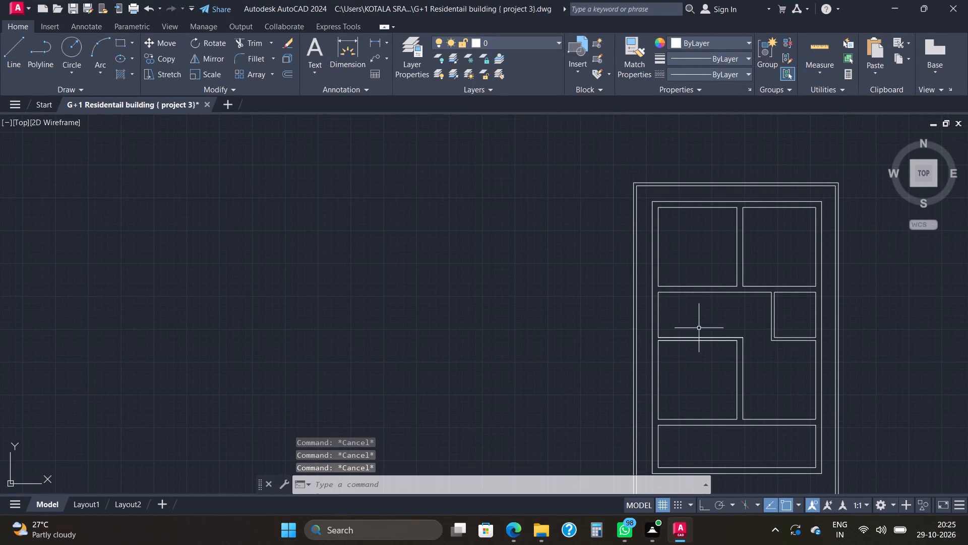
{"action": "left_click", "coordinate": [710, 341]}
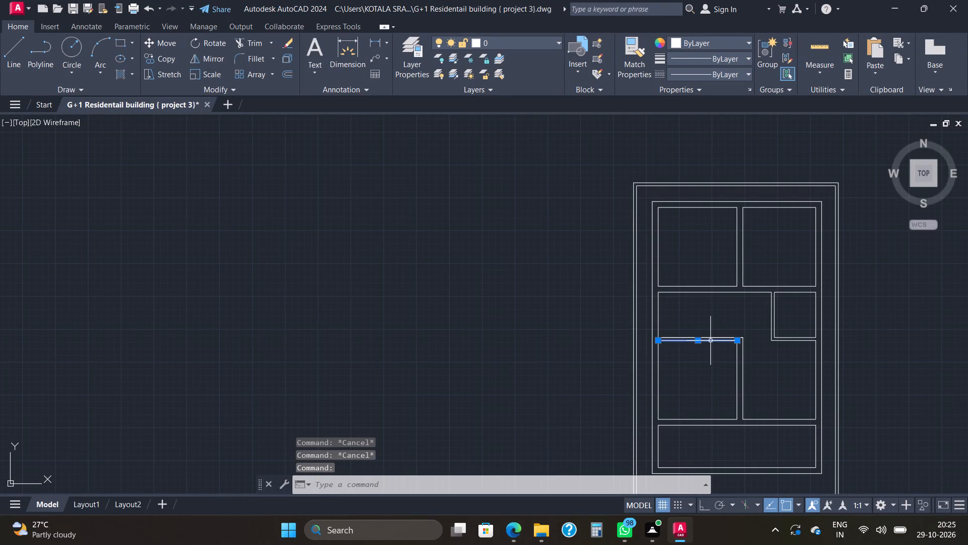
{"action": "key", "text": "Delete"}
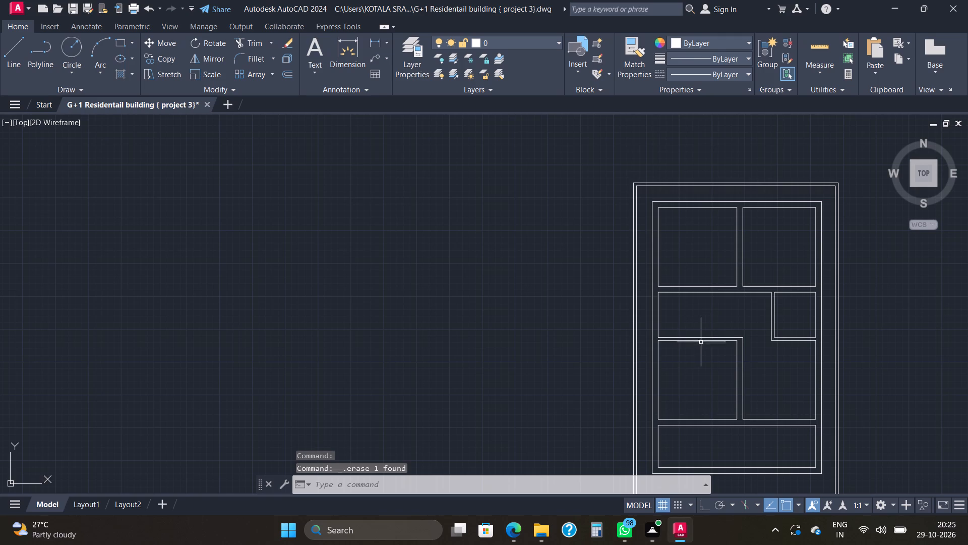
{"action": "left_click", "coordinate": [710, 336]}
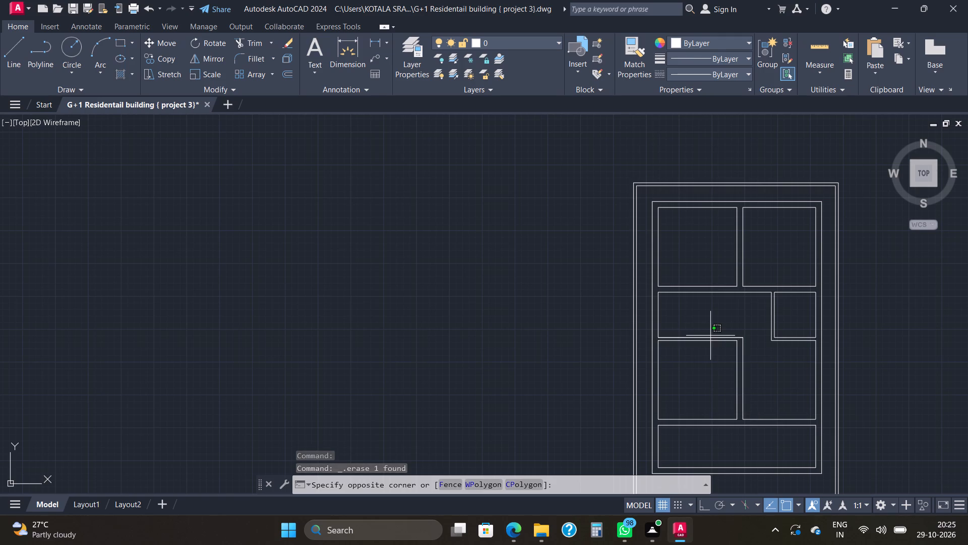
{"action": "scroll", "coordinate": [711, 336], "scroll_direction": "up", "scroll_amount": 3}
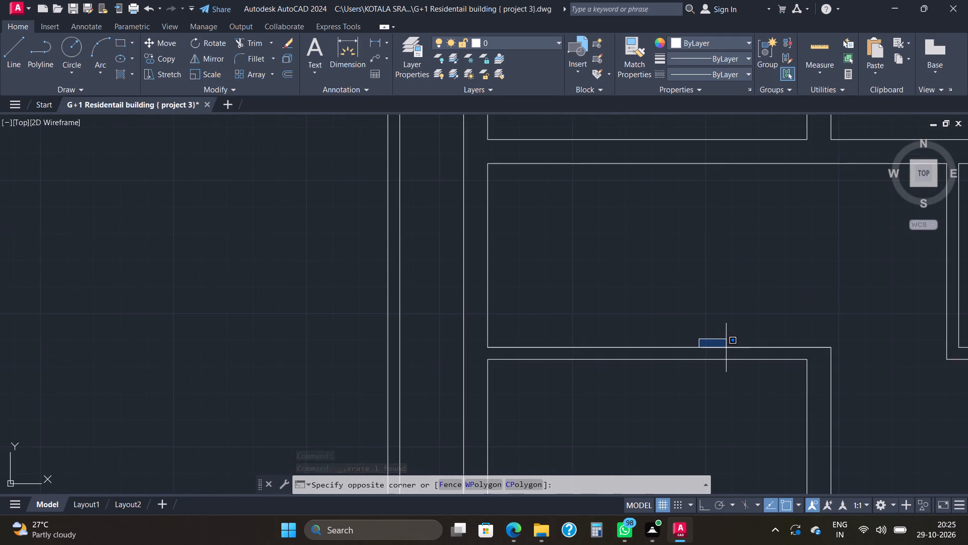
{"action": "left_click", "coordinate": [728, 351]}
{"action": "left_click", "coordinate": [729, 347]}
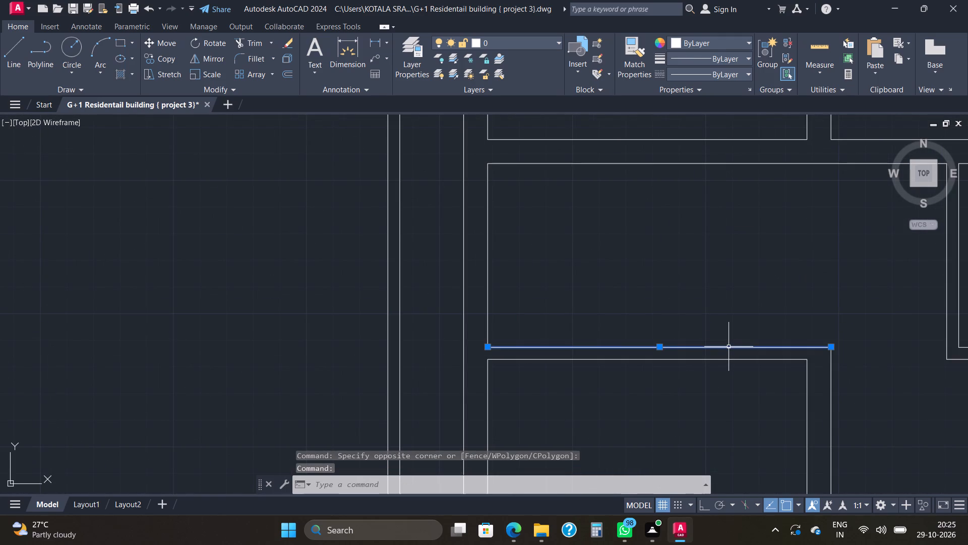
{"action": "key", "text": "Delete"}
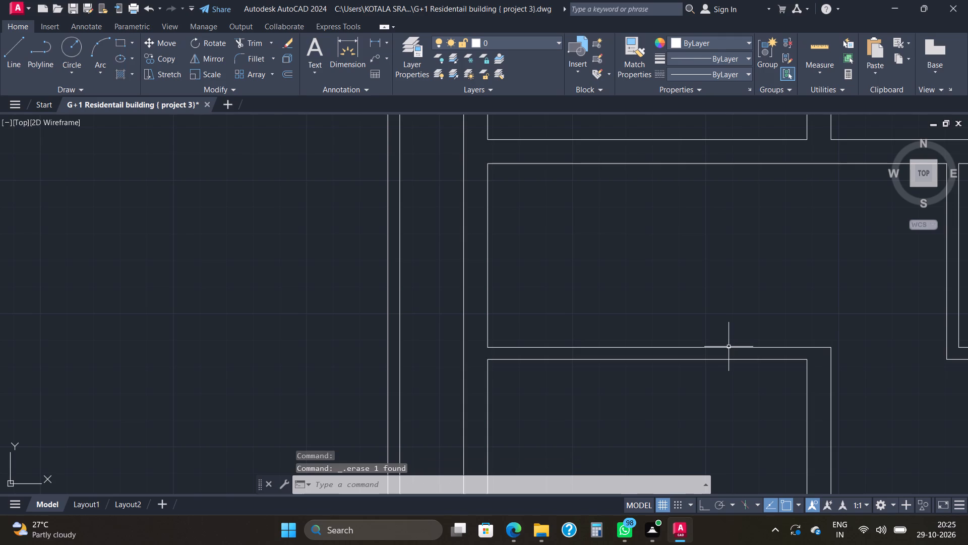
Turn on Ortho mode for the G+1 building drawing.
{"action": "scroll", "coordinate": [746, 263], "scroll_direction": "down", "scroll_amount": 2}
{"action": "scroll", "coordinate": [799, 297], "scroll_direction": "down", "scroll_amount": 1}
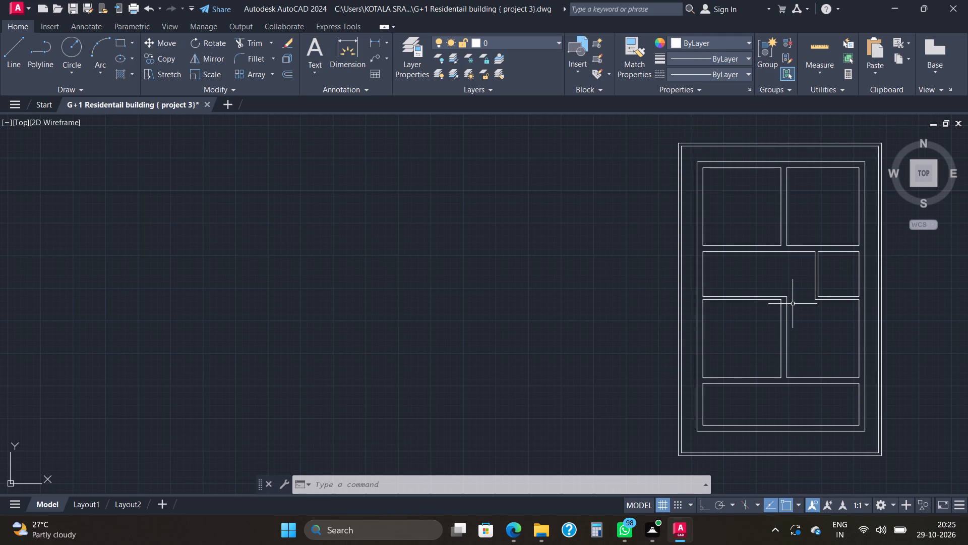
{"action": "type", "text": "8ik"}
{"action": "key", "text": "space"}
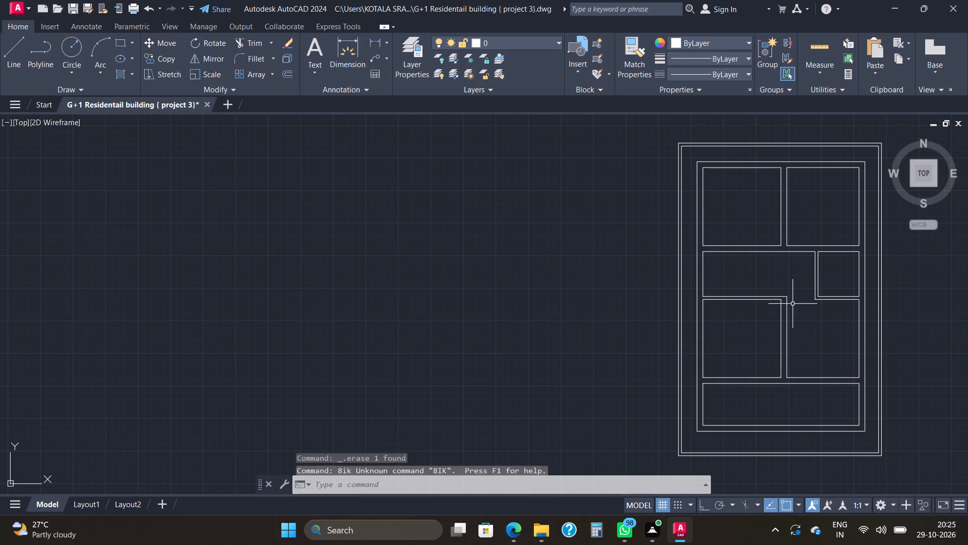
{"action": "key", "text": "l"}
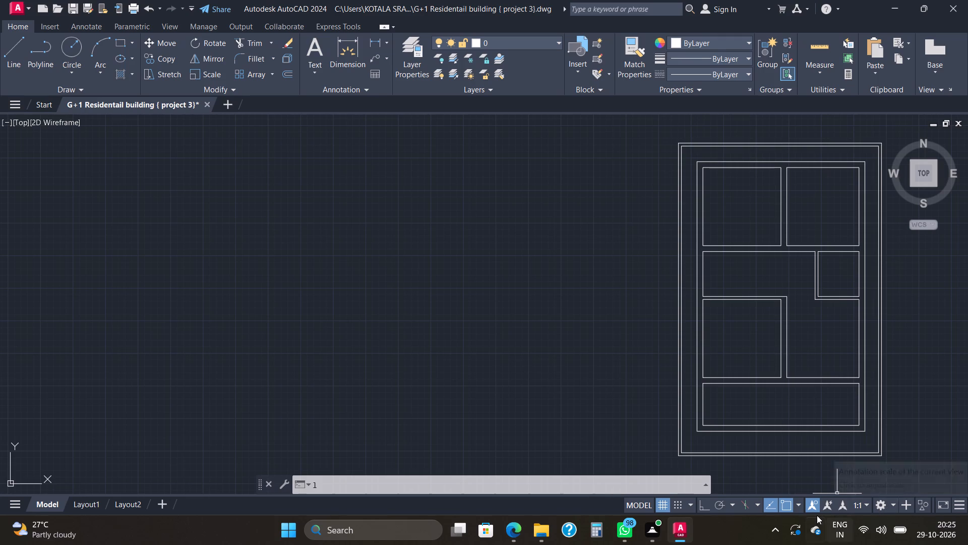
{"action": "left_click", "coordinate": [706, 505]}
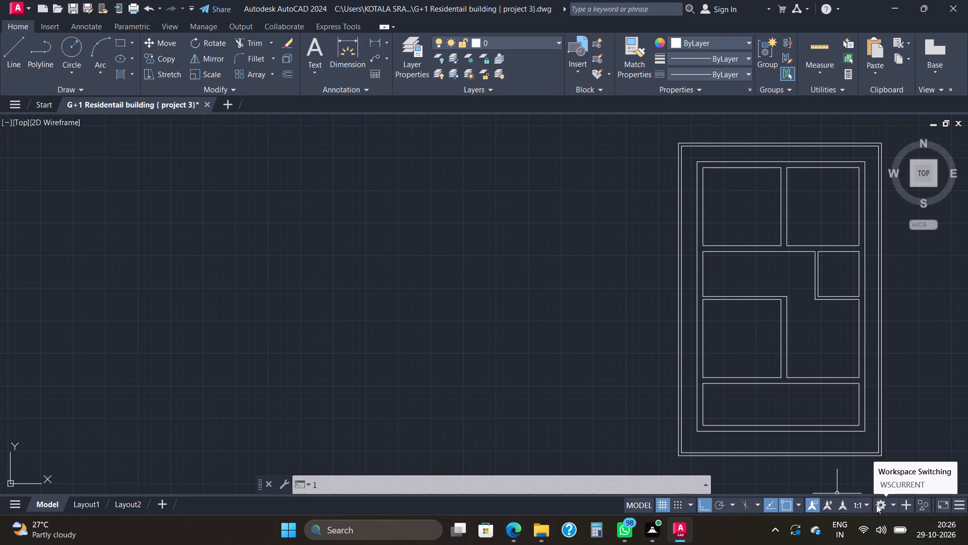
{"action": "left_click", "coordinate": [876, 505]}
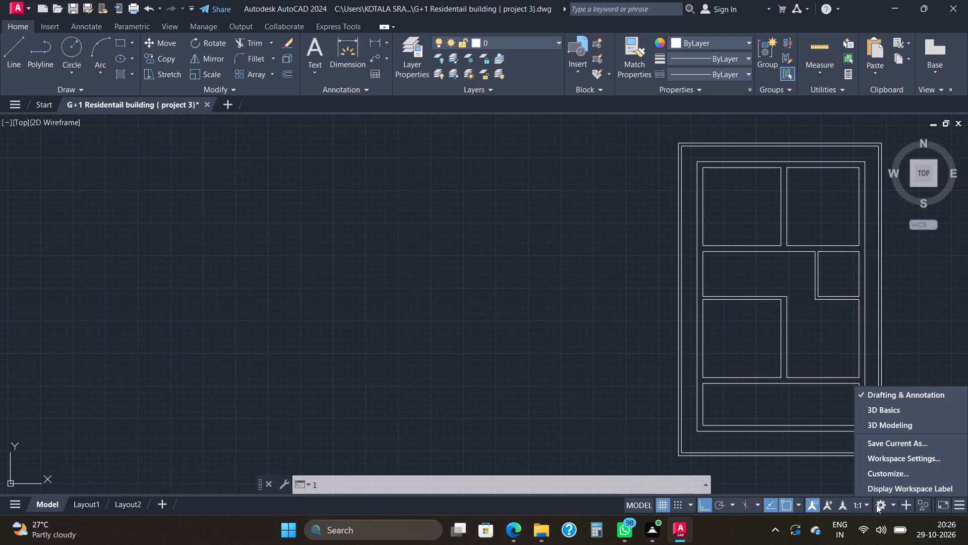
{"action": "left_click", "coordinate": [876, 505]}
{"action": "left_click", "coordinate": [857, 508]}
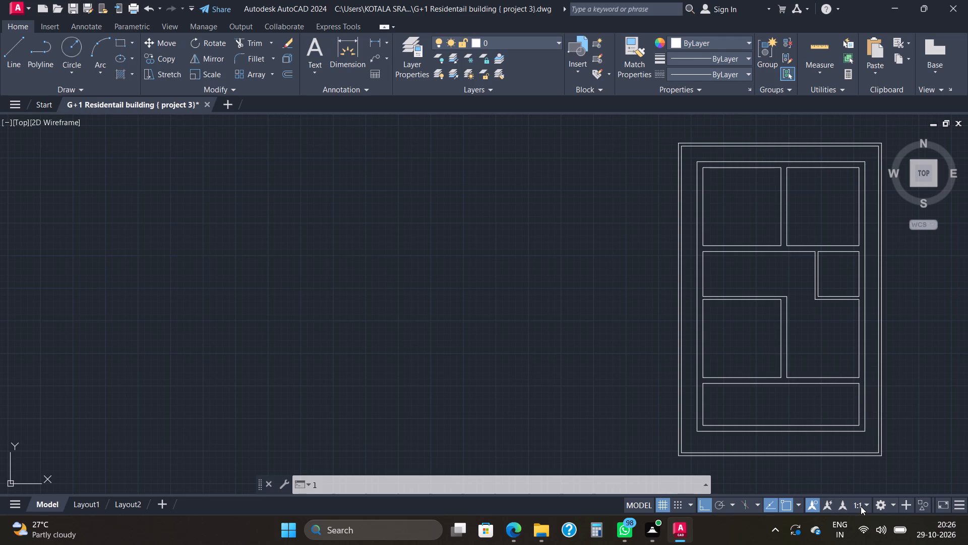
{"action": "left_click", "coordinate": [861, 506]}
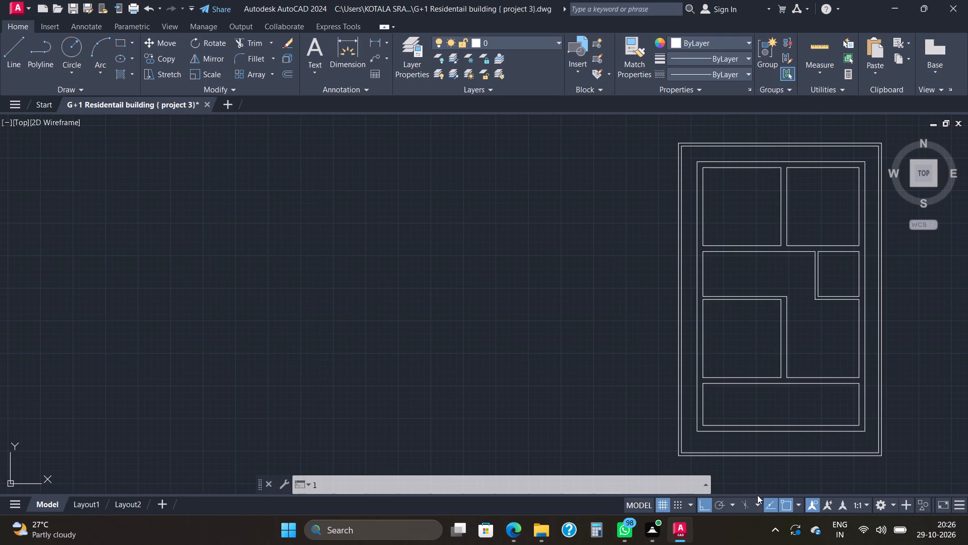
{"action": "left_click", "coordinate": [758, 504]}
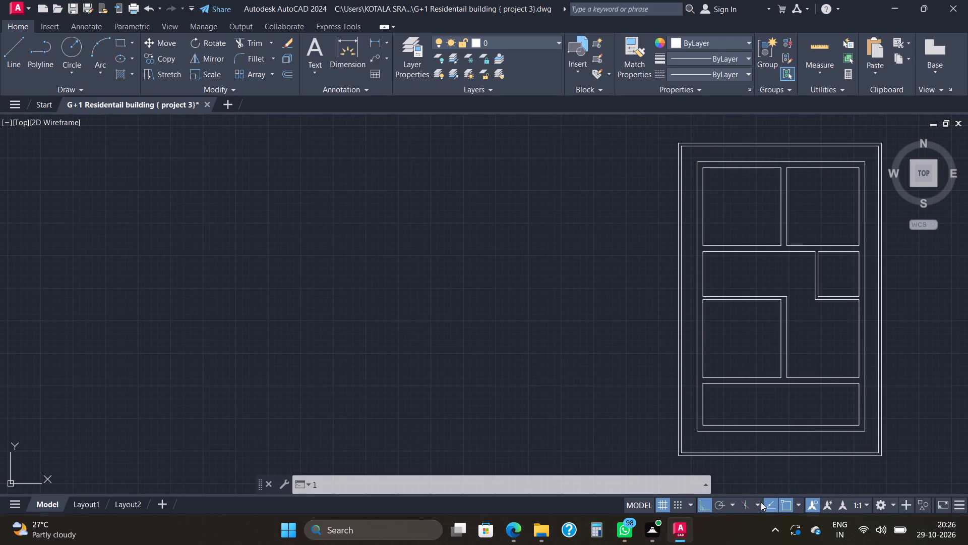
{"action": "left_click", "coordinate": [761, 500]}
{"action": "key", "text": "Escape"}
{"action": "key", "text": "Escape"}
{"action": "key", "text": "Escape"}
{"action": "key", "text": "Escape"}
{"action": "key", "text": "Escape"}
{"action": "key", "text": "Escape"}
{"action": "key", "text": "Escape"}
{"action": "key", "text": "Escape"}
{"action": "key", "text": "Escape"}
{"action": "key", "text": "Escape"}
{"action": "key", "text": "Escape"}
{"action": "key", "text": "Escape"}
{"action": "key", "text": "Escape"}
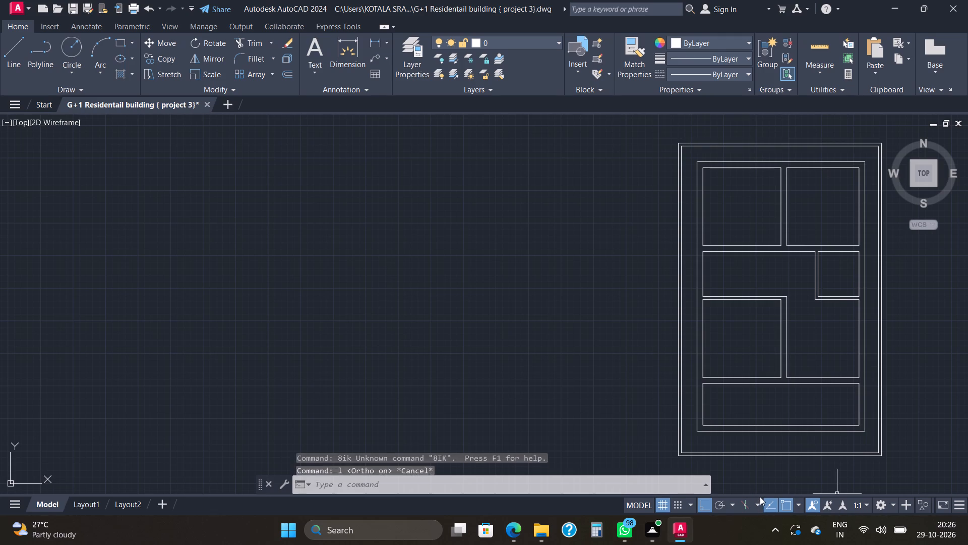
Open the recent drawing 2BHK Residential building.dwg.
{"action": "left_click", "coordinate": [28, 15]}
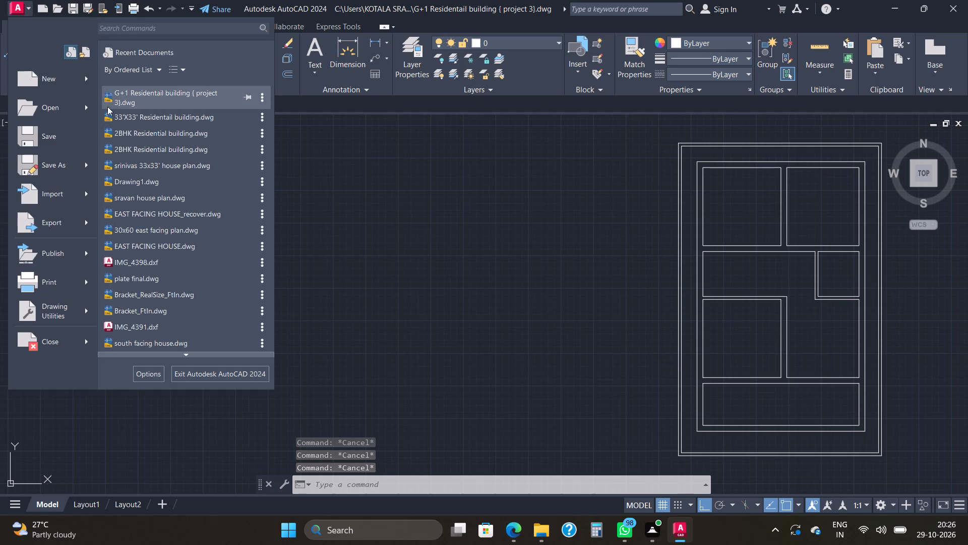
{"action": "double_click", "coordinate": [132, 139]}
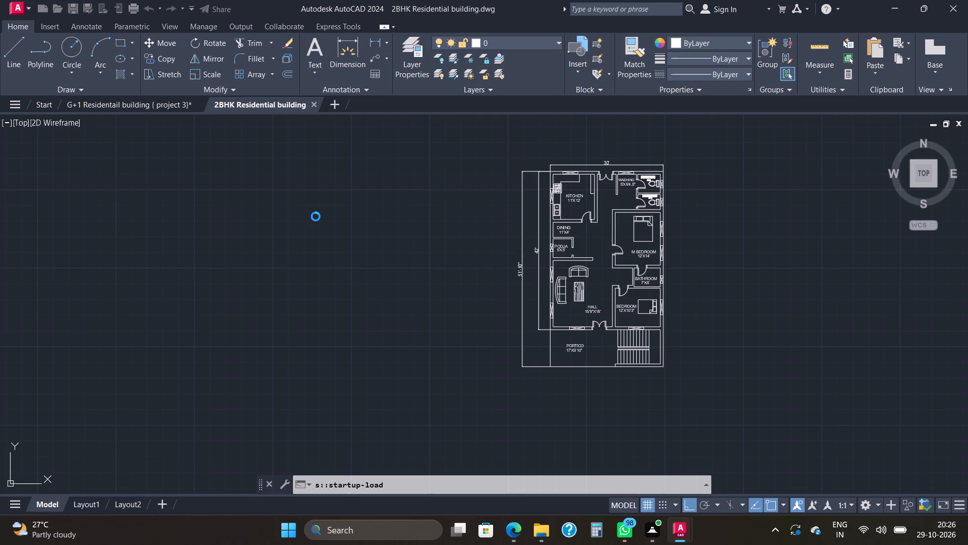
Copy the hall's double entrance door with both frame pieces from the 2BHK drawing into the empty space left of the G+1 plan.
{"action": "scroll", "coordinate": [593, 307], "scroll_direction": "up", "scroll_amount": 3}
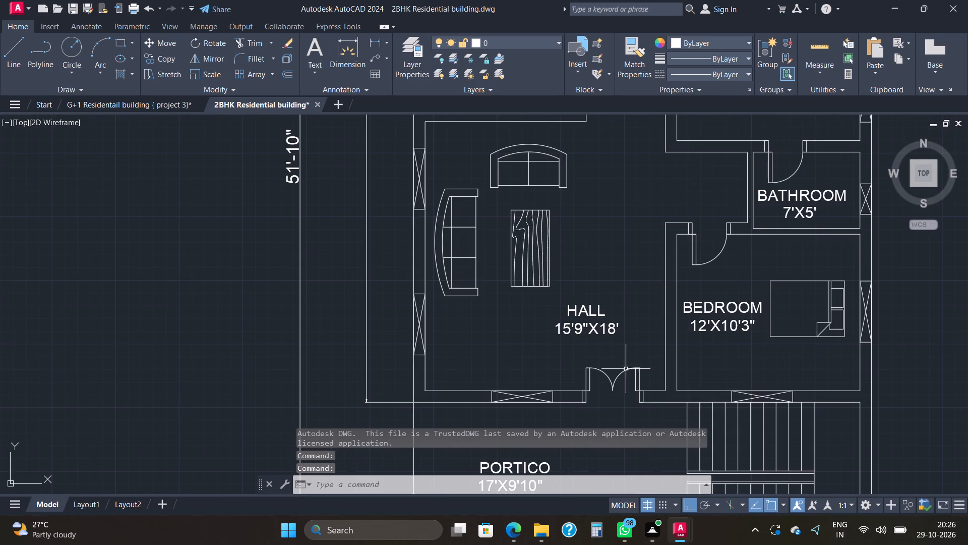
{"action": "left_click", "coordinate": [647, 374]}
{"action": "left_click", "coordinate": [574, 378]}
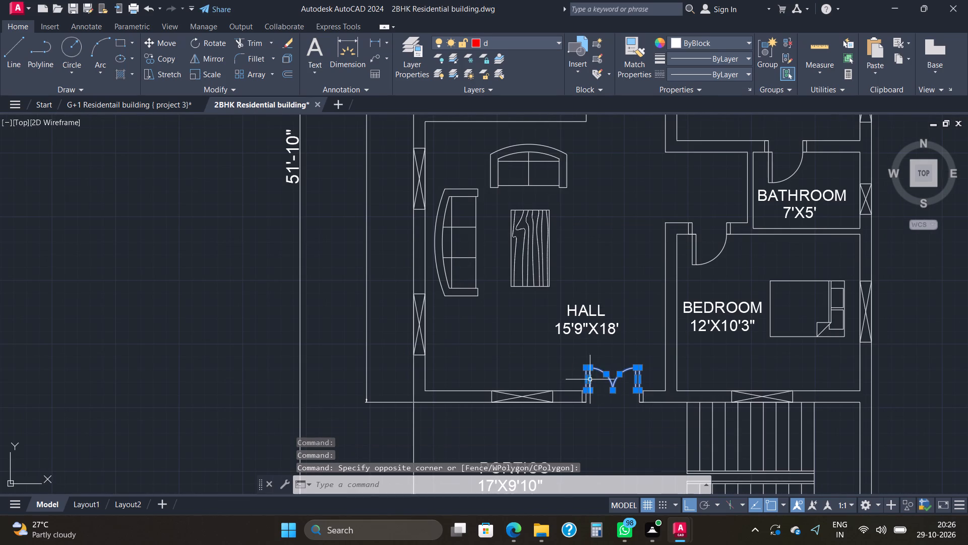
{"action": "scroll", "coordinate": [606, 388], "scroll_direction": "up", "scroll_amount": 3}
{"action": "left_click", "coordinate": [758, 426]}
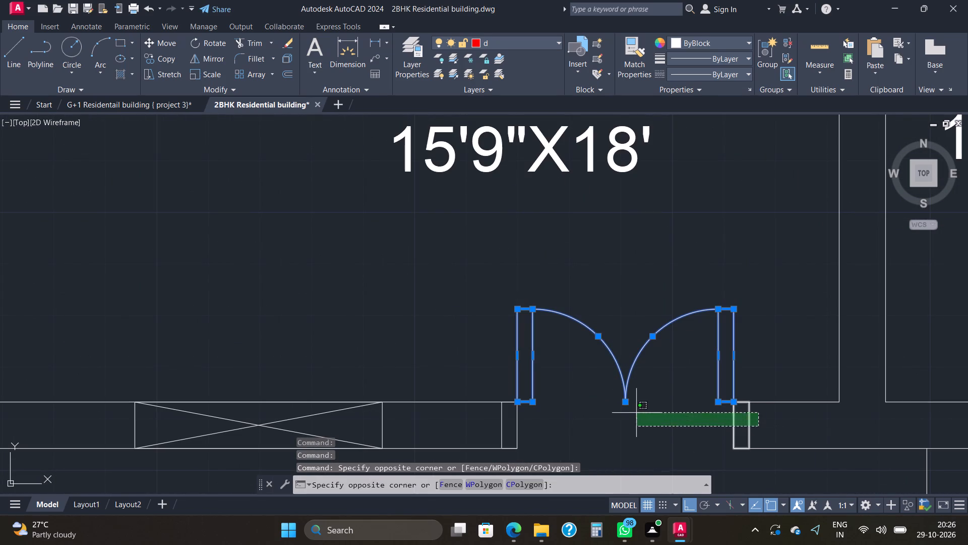
{"action": "left_click", "coordinate": [490, 423]}
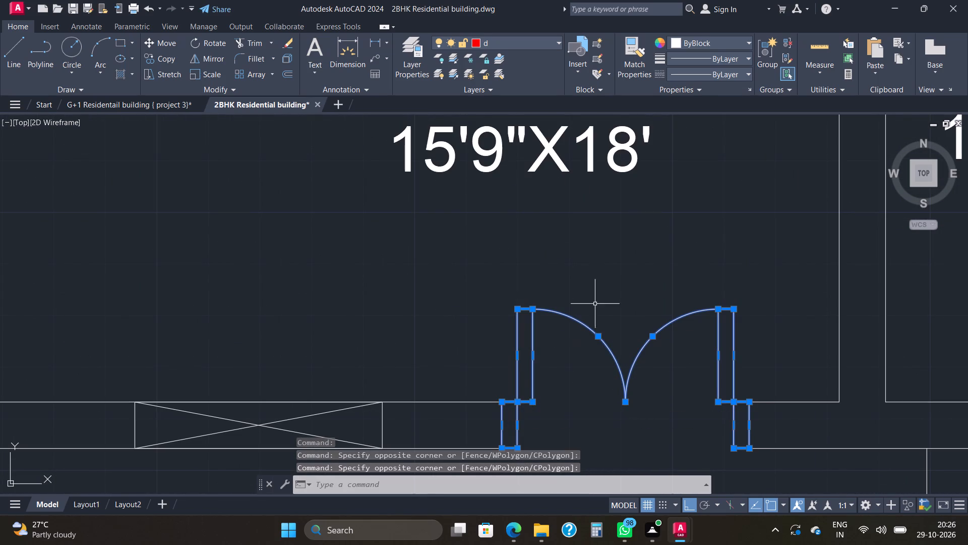
{"action": "scroll", "coordinate": [600, 284], "scroll_direction": "down", "scroll_amount": 3}
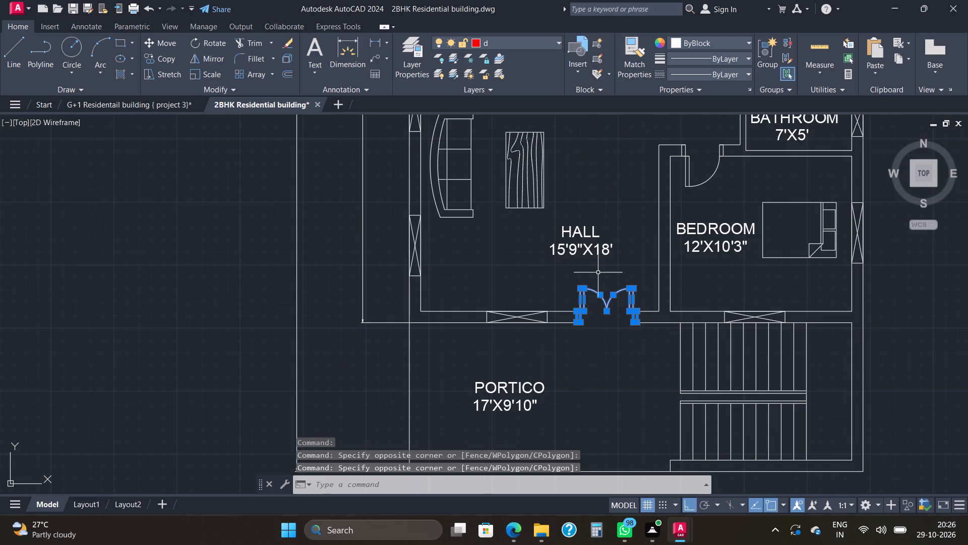
{"action": "key", "text": "ctrl+c"}
{"action": "left_click", "coordinate": [681, 526]}
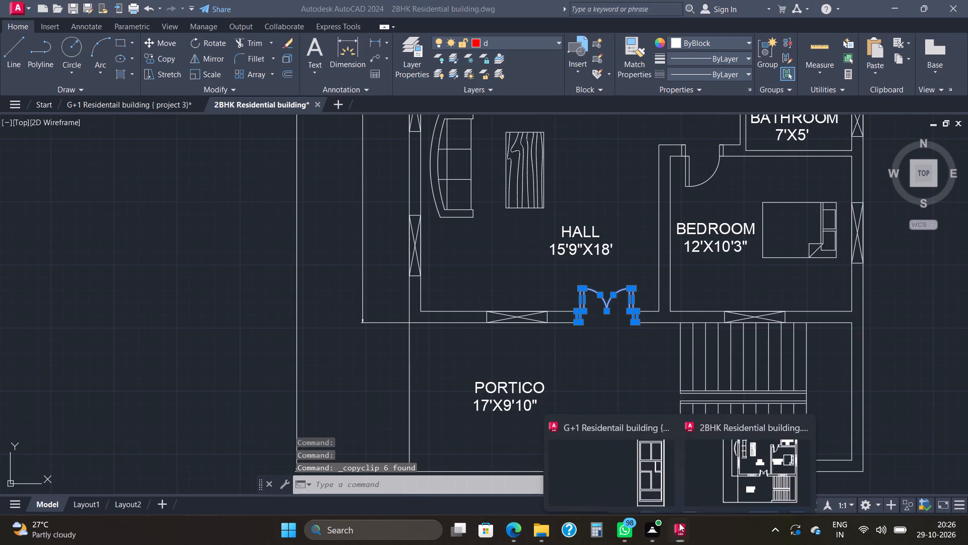
{"action": "left_click", "coordinate": [665, 472]}
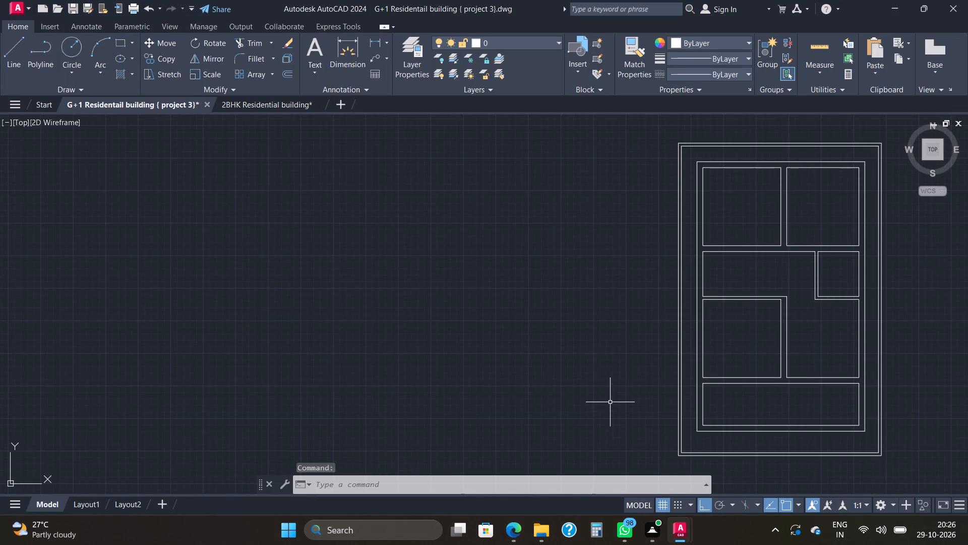
{"action": "key", "text": "ctrl+v"}
{"action": "left_click", "coordinate": [586, 374]}
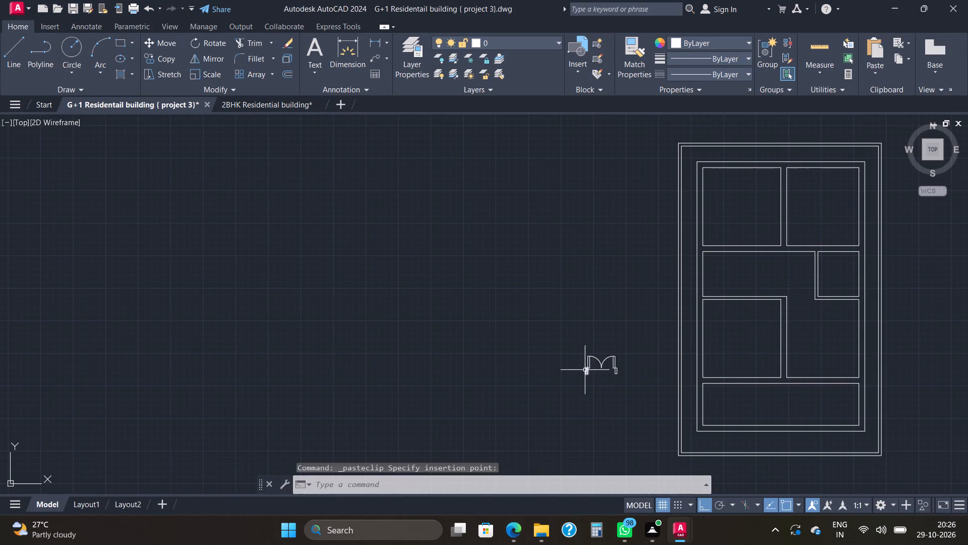
Switch to the 2BHK Residential building drawing and find the kitchen's single door beside the dining area.
{"action": "left_click", "coordinate": [677, 525]}
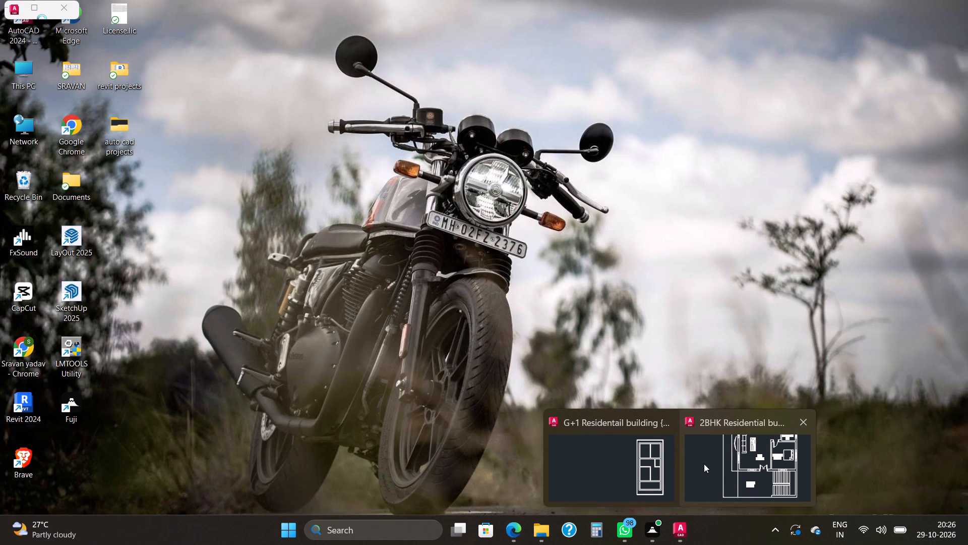
{"action": "left_click", "coordinate": [704, 464]}
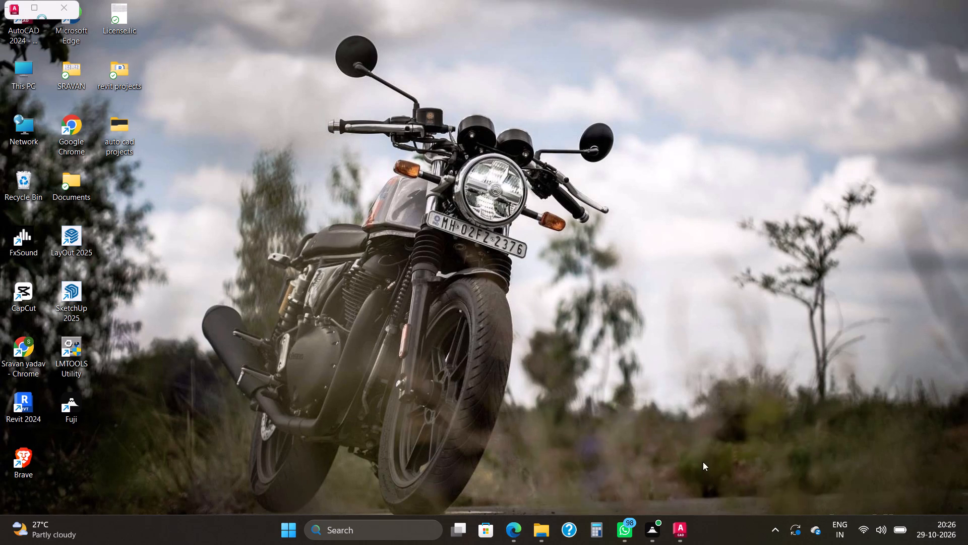
{"action": "scroll", "coordinate": [678, 281], "scroll_direction": "down", "scroll_amount": 1}
{"action": "middle_click_drag", "start_coordinate": [684, 298], "coordinate": [692, 335]}
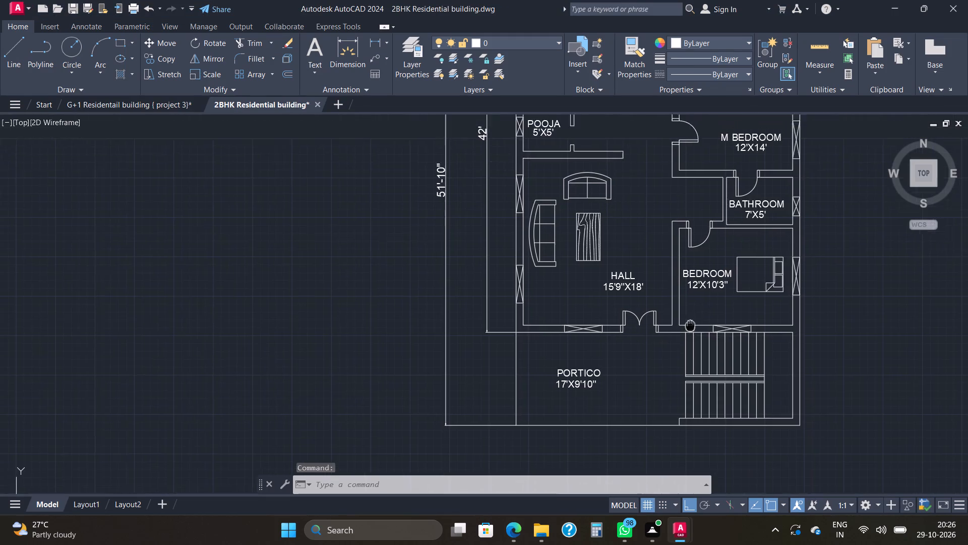
{"action": "middle_click_drag", "start_coordinate": [692, 335], "coordinate": [713, 428]}
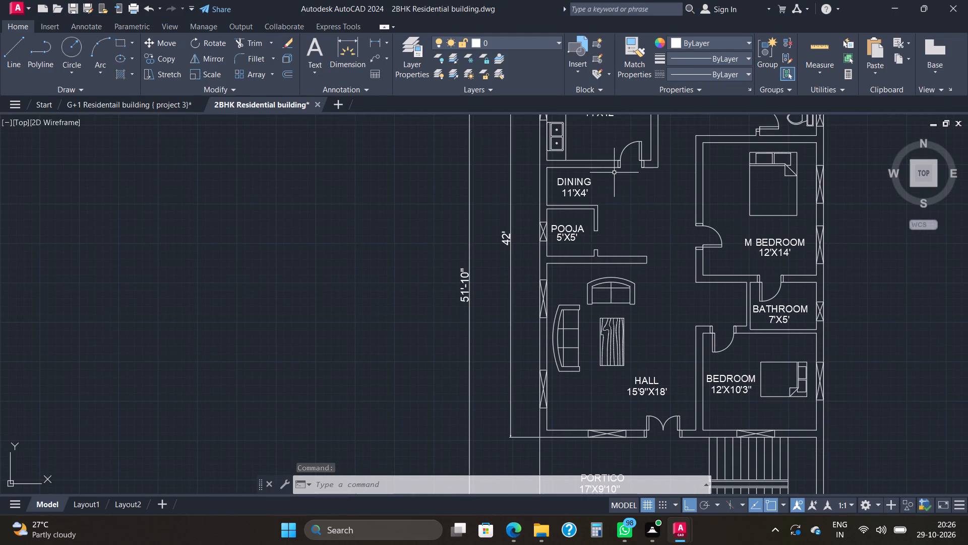
{"action": "scroll", "coordinate": [615, 172], "scroll_direction": "up", "scroll_amount": 2}
{"action": "middle_click_drag", "start_coordinate": [644, 190], "coordinate": [651, 303]}
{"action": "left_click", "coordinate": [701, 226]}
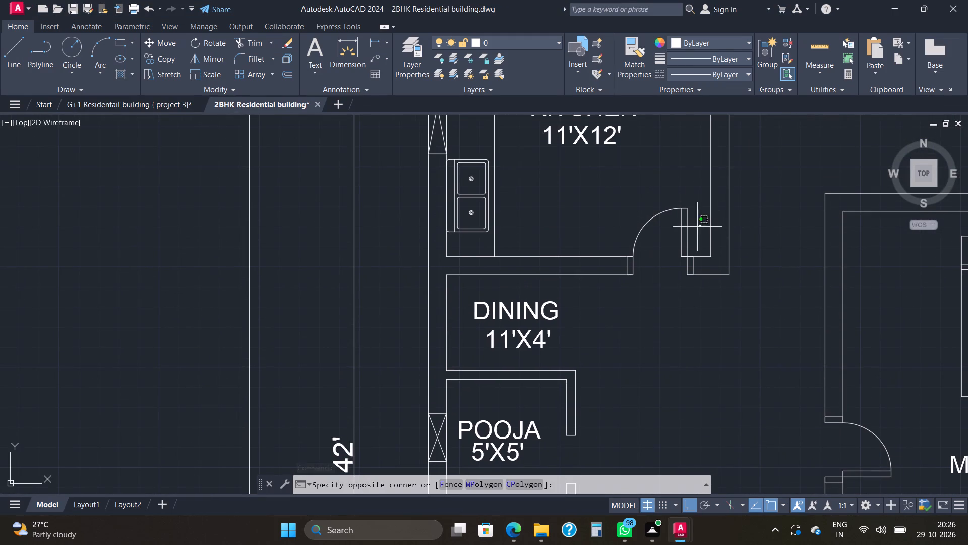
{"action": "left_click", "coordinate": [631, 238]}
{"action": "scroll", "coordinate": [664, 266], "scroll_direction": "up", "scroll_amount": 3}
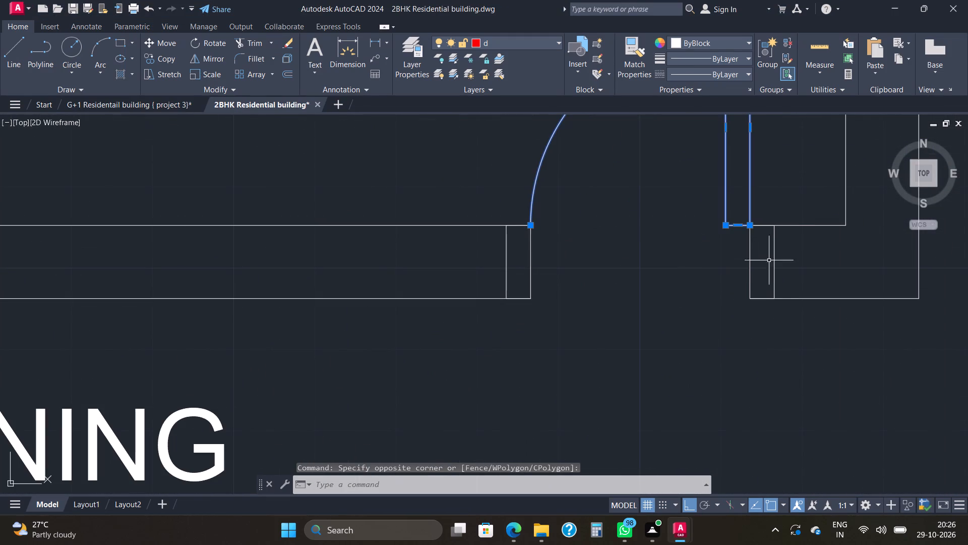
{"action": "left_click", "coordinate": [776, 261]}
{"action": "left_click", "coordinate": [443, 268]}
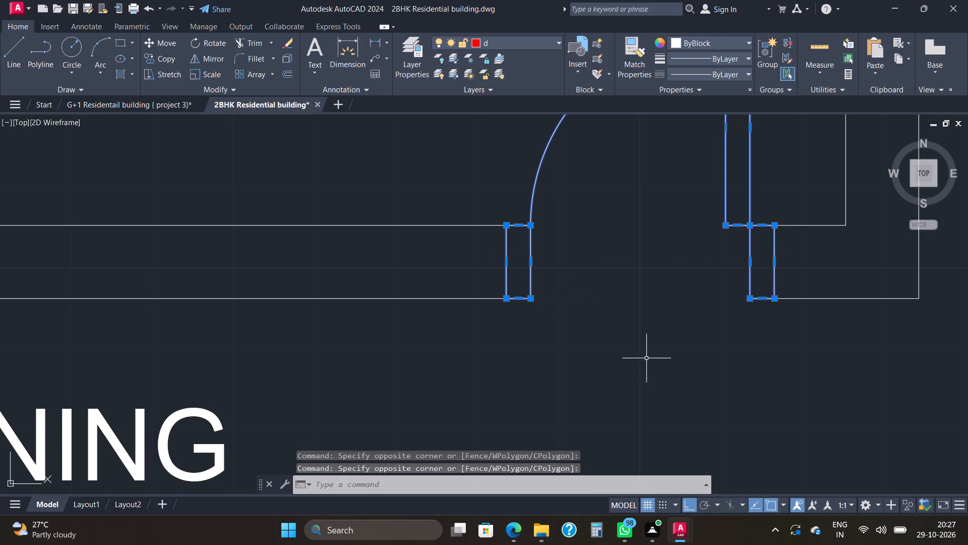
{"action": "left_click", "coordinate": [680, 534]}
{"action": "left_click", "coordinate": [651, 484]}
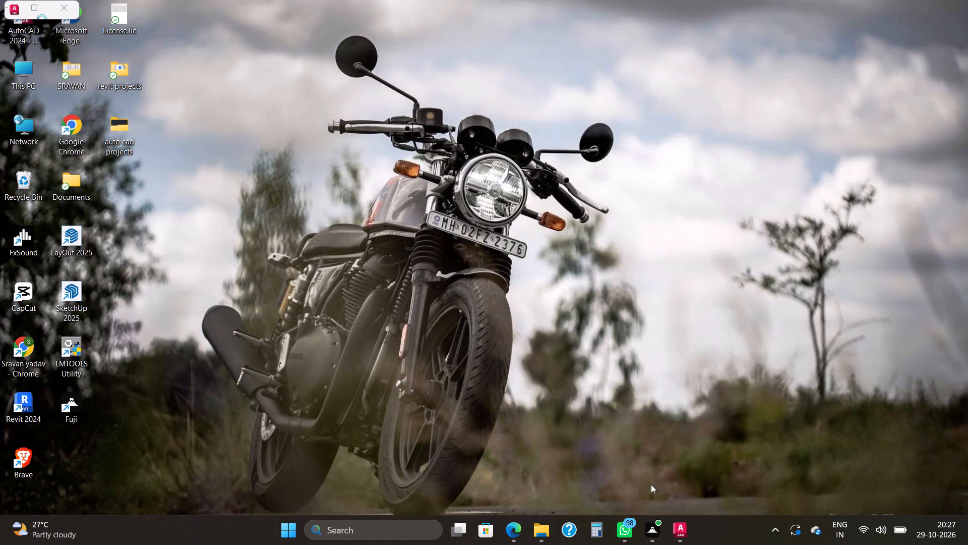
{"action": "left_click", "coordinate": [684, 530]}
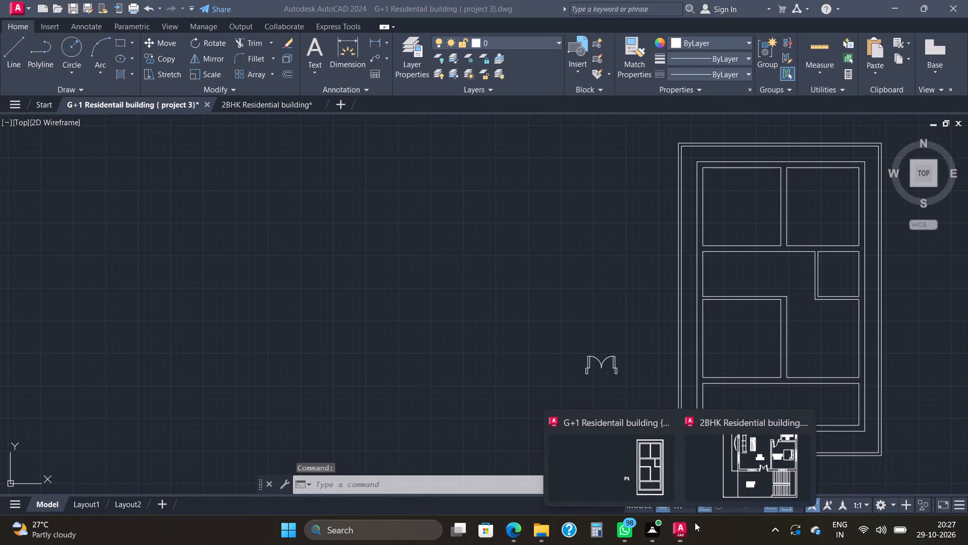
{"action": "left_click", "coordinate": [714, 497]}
Copy the kitchen's single door with both frame pieces from the 2BHK drawing into the G+1 drawing, just below the loose double door.
{"action": "scroll", "coordinate": [668, 438], "scroll_direction": "down", "scroll_amount": 2}
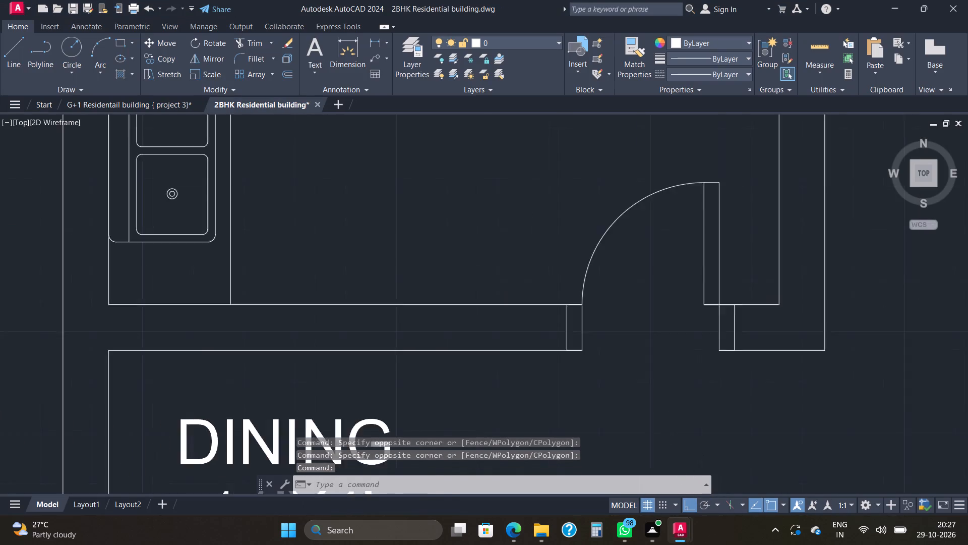
{"action": "left_click", "coordinate": [715, 313]}
{"action": "left_click", "coordinate": [589, 324]}
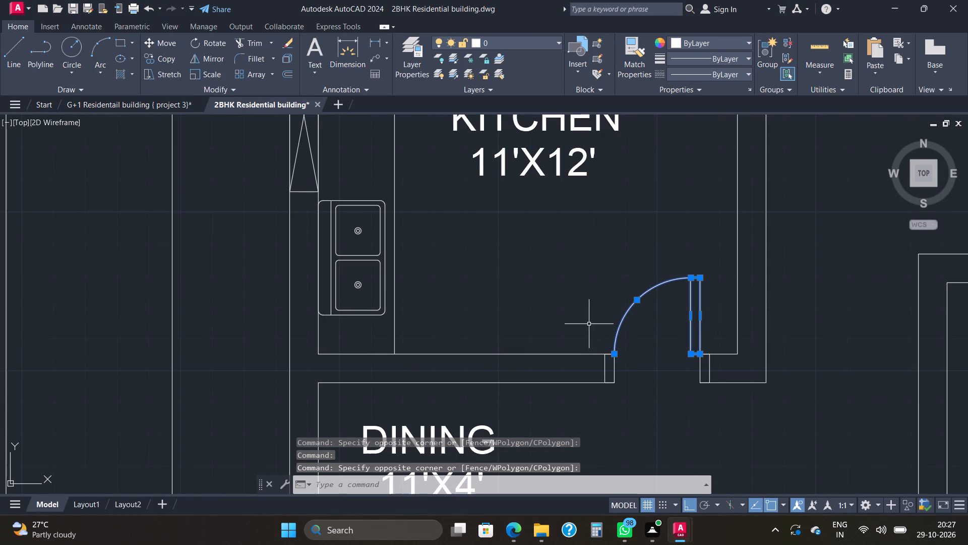
{"action": "left_click", "coordinate": [716, 372]}
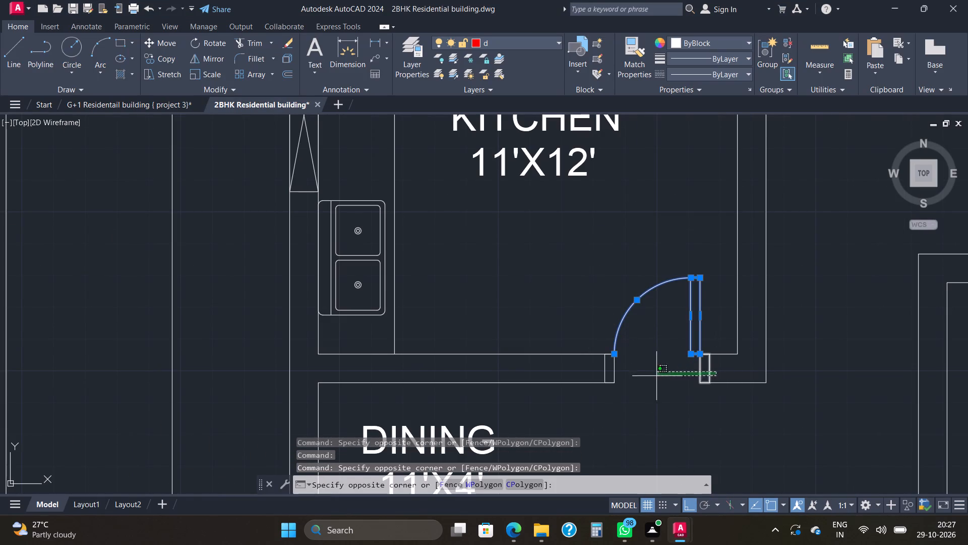
{"action": "left_click", "coordinate": [582, 370]}
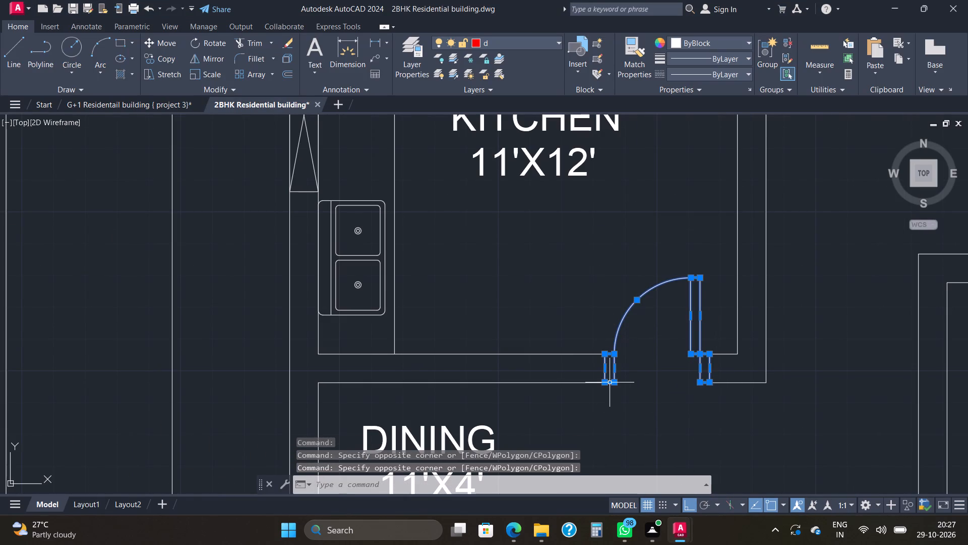
{"action": "key", "text": "ctrl+c"}
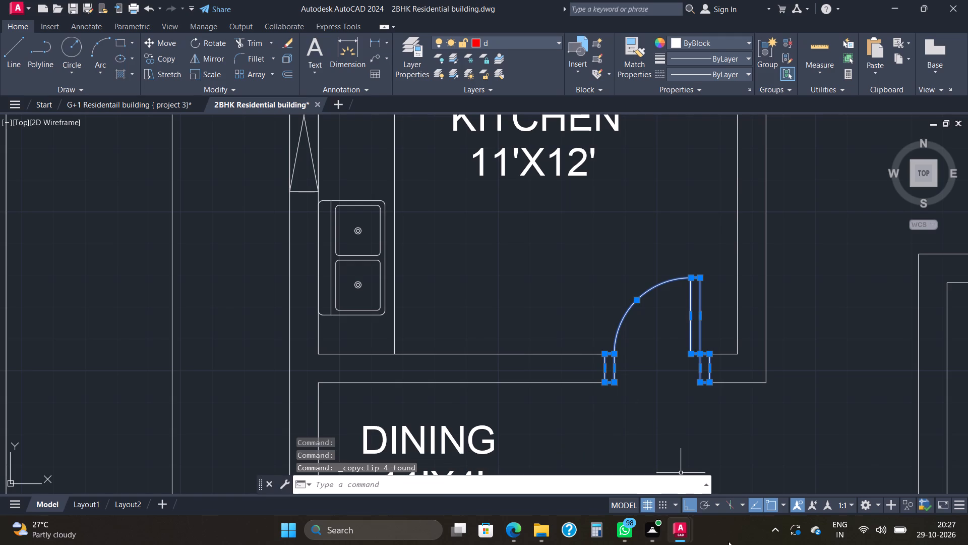
{"action": "left_click", "coordinate": [686, 524]}
{"action": "left_click", "coordinate": [616, 450]}
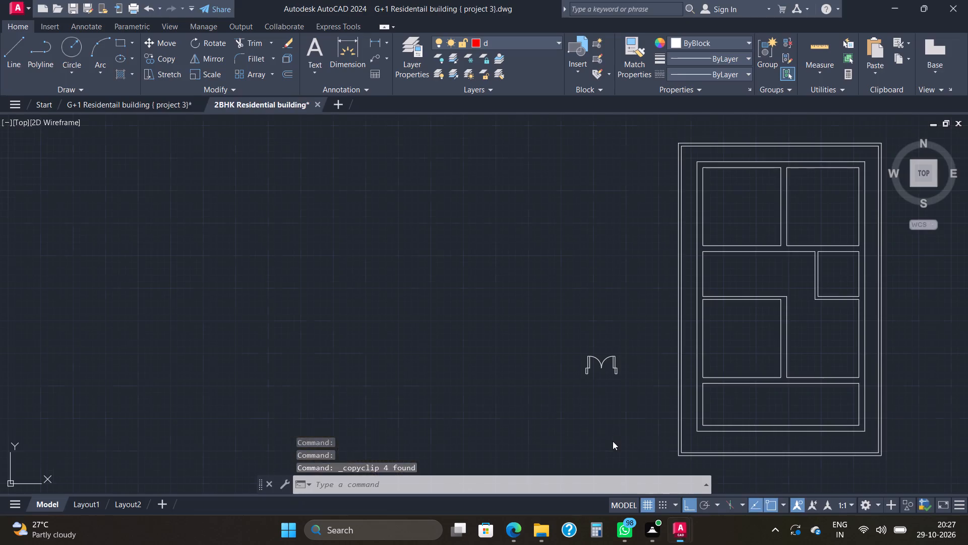
{"action": "key", "text": "ctrl+v"}
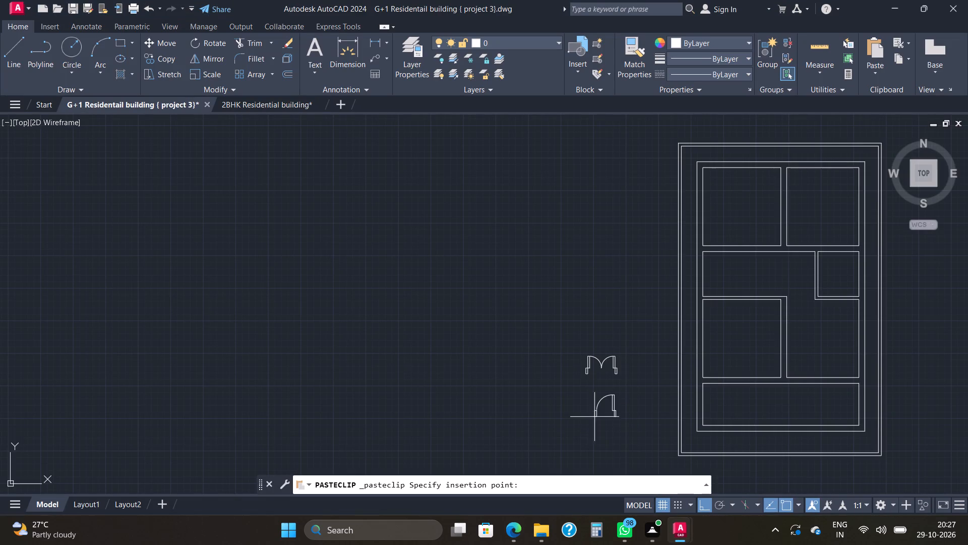
{"action": "left_click", "coordinate": [593, 416]}
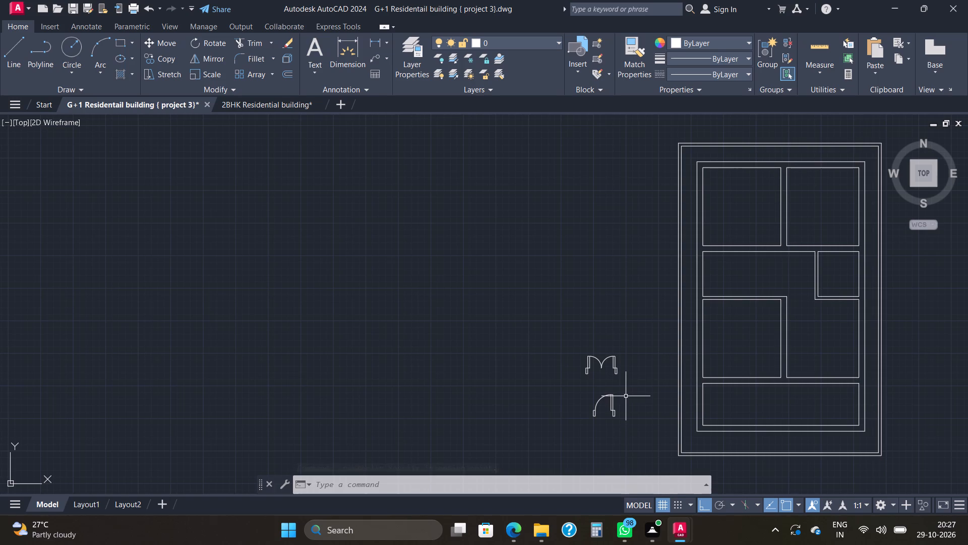
With Ortho off, copy the loose double door into the wall between the lower-right room and the long bottom room, near its right end.
{"action": "scroll", "coordinate": [604, 383], "scroll_direction": "up", "scroll_amount": 2}
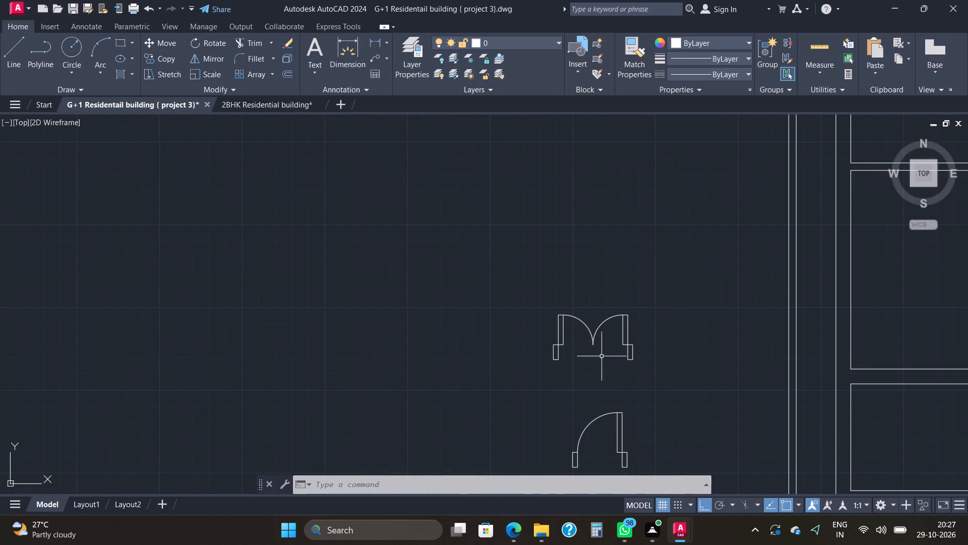
{"action": "left_click", "coordinate": [529, 297]}
{"action": "left_click_drag", "start_coordinate": [664, 378], "coordinate": [666, 372]}
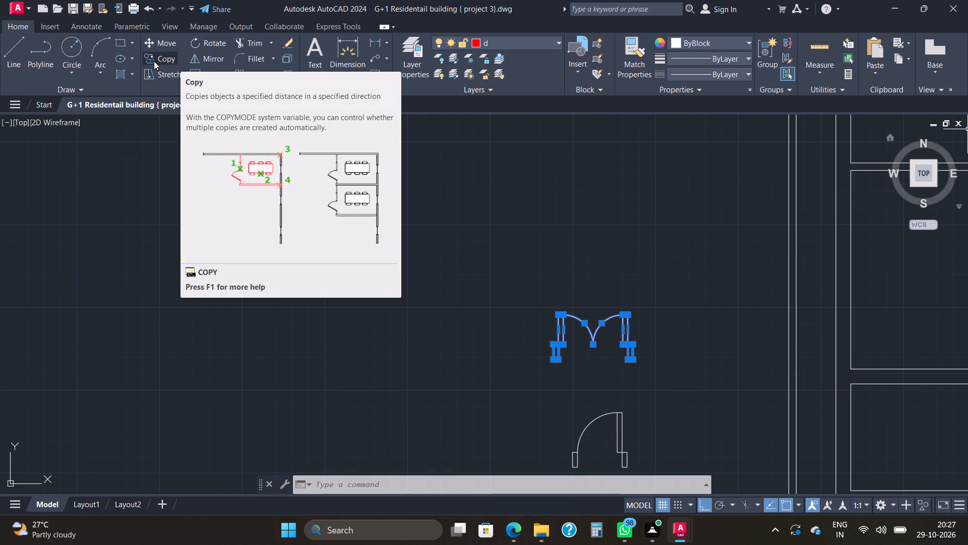
{"action": "left_click", "coordinate": [152, 59]}
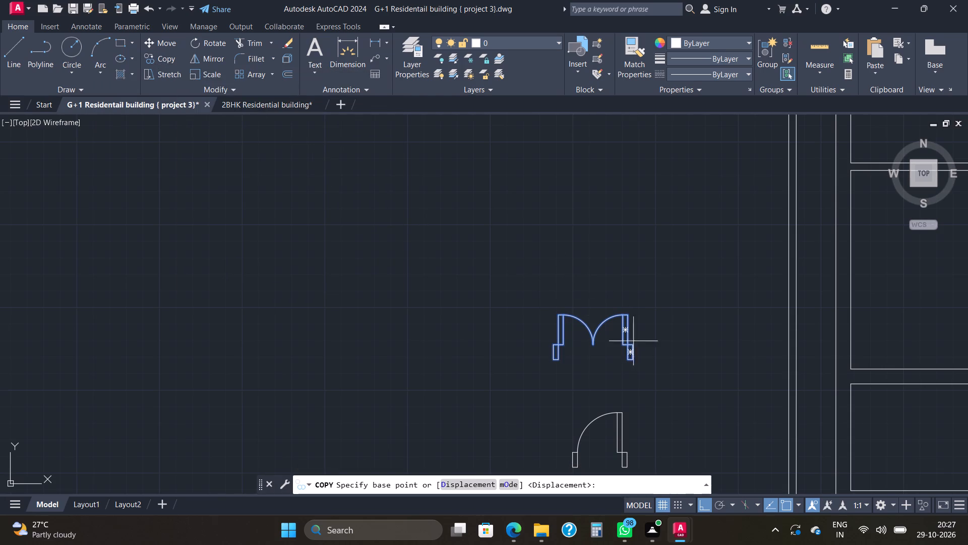
{"action": "left_click", "coordinate": [632, 344]}
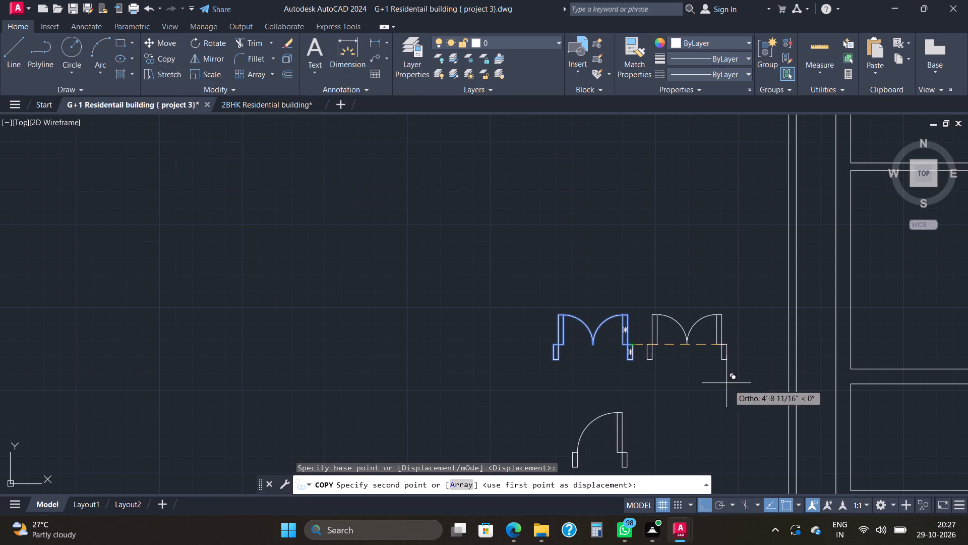
{"action": "left_click", "coordinate": [708, 504]}
{"action": "scroll", "coordinate": [778, 432], "scroll_direction": "down", "scroll_amount": 1}
{"action": "middle_click_drag", "start_coordinate": [758, 414], "coordinate": [399, 292]}
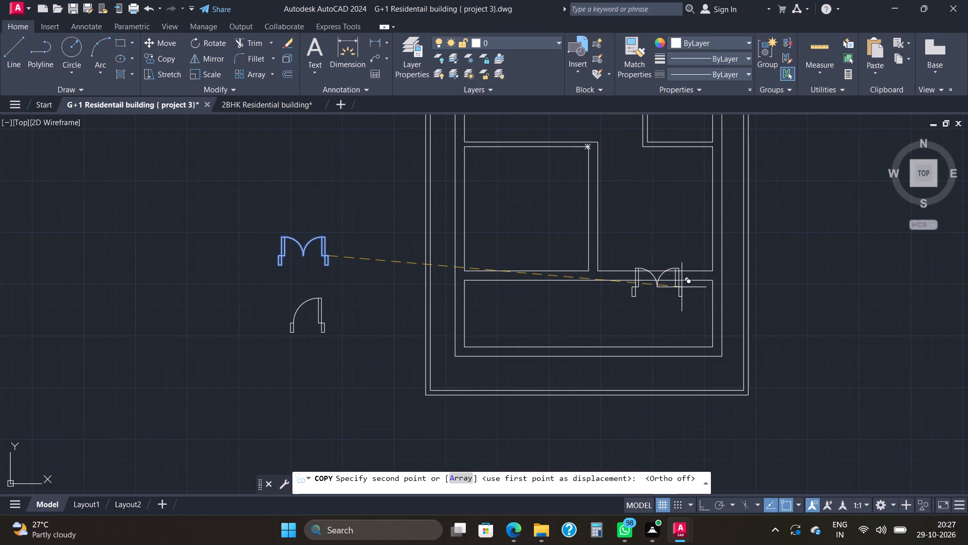
{"action": "scroll", "coordinate": [680, 286], "scroll_direction": "up", "scroll_amount": 1}
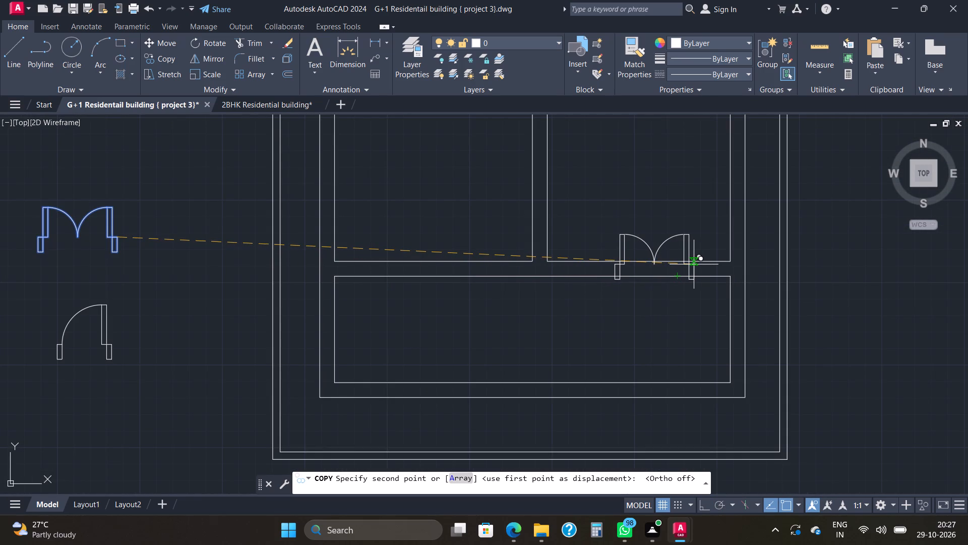
{"action": "scroll", "coordinate": [693, 261], "scroll_direction": "up", "scroll_amount": 1}
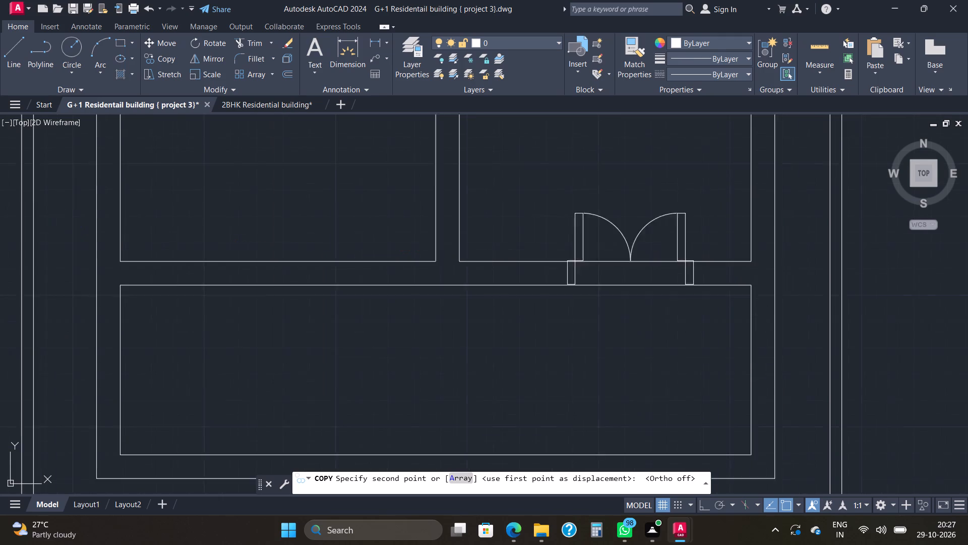
{"action": "scroll", "coordinate": [693, 261], "scroll_direction": "up", "scroll_amount": 1}
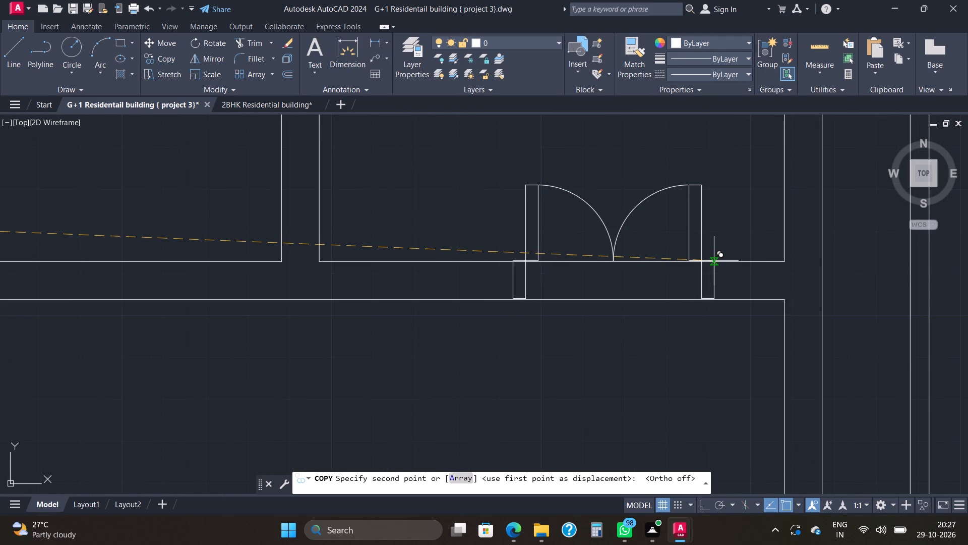
{"action": "left_click", "coordinate": [714, 263]}
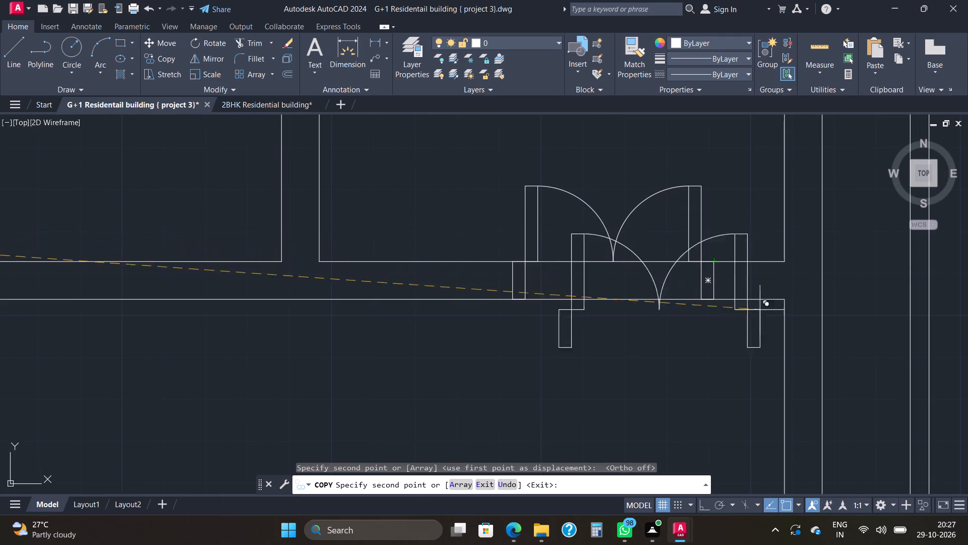
{"action": "scroll", "coordinate": [707, 347], "scroll_direction": "up", "scroll_amount": 4}
{"action": "scroll", "coordinate": [710, 343], "scroll_direction": "down", "scroll_amount": 4}
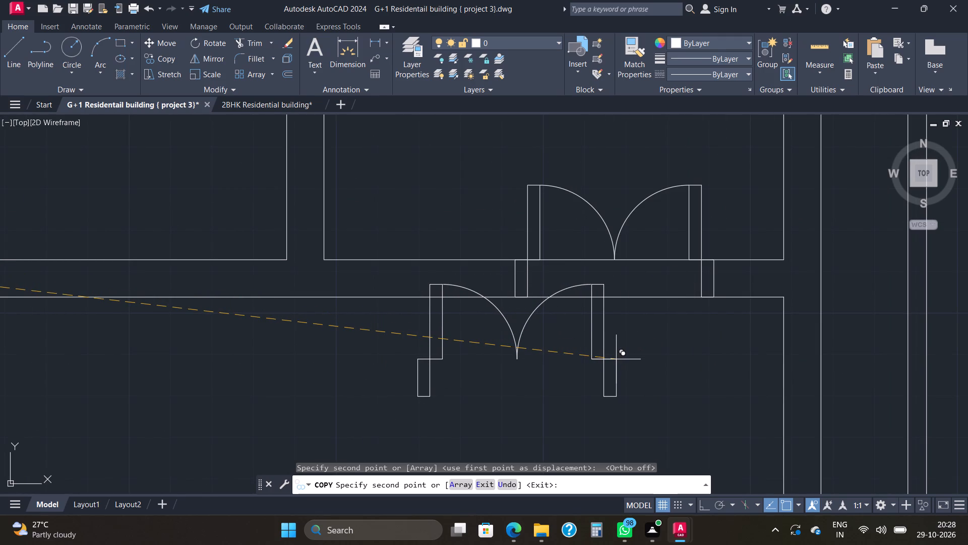
{"action": "key", "text": "Escape"}
{"action": "key", "text": "Escape"}
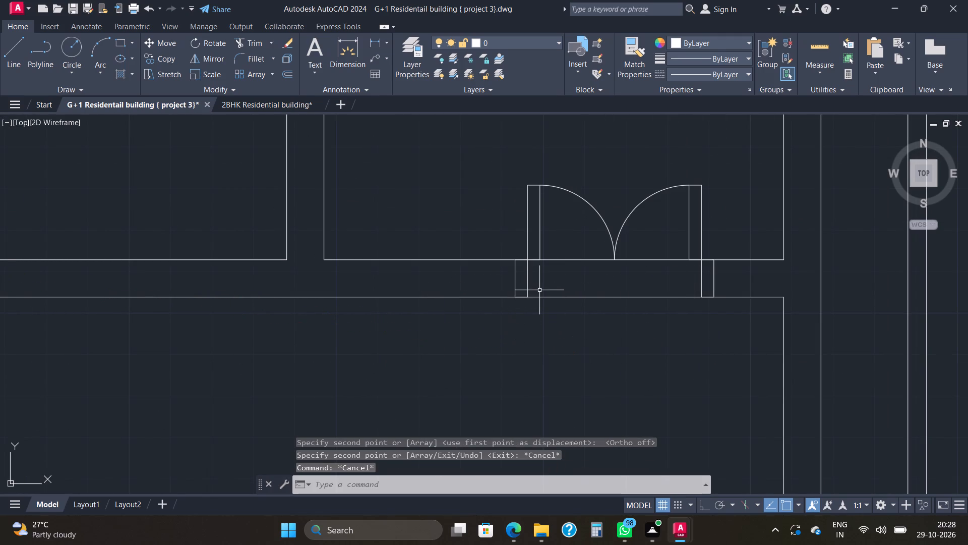
Rotate the loose single door with both frame pieces by 180° about its leaf's free end, using Ortho.
{"action": "middle_click_drag", "start_coordinate": [556, 307], "coordinate": [644, 363]}
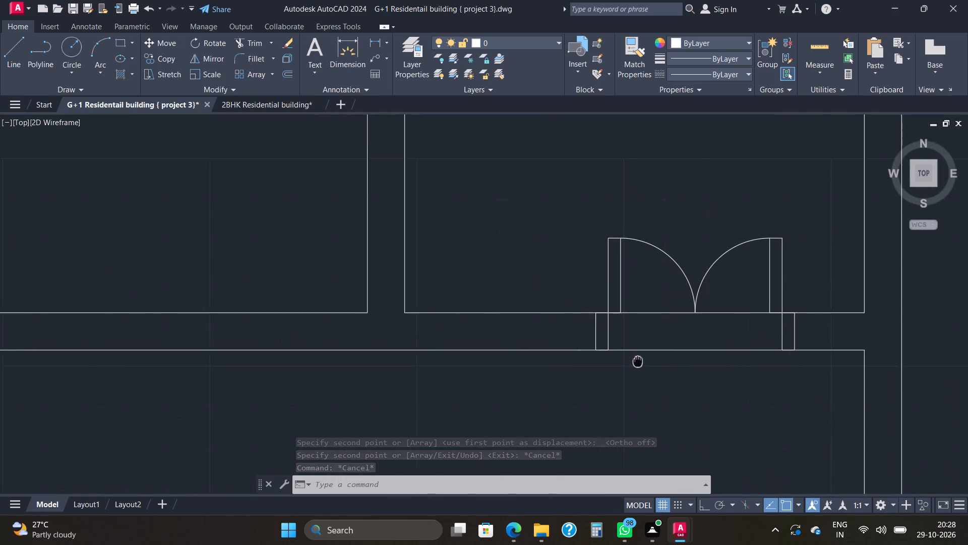
{"action": "middle_click_drag", "start_coordinate": [644, 363], "coordinate": [673, 371]}
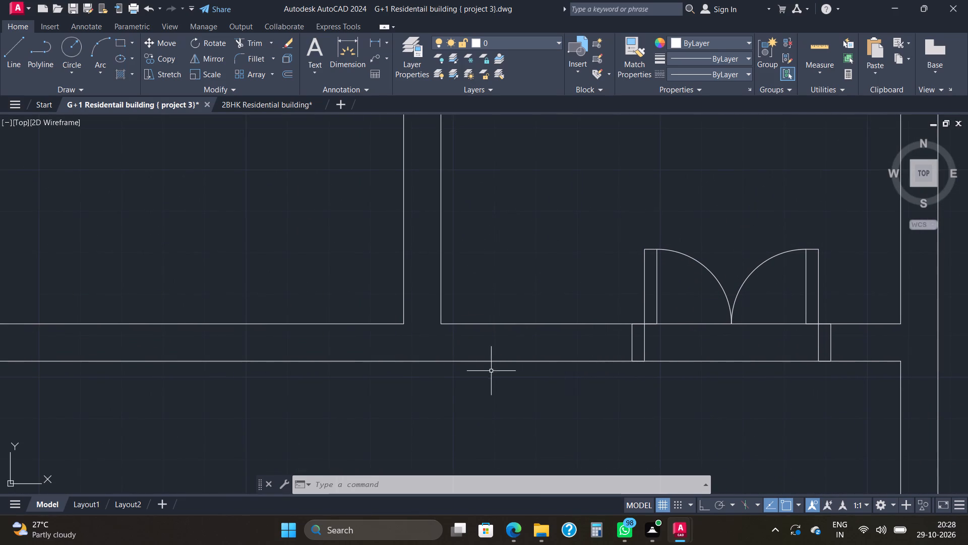
{"action": "scroll", "coordinate": [456, 376], "scroll_direction": "down", "scroll_amount": 3}
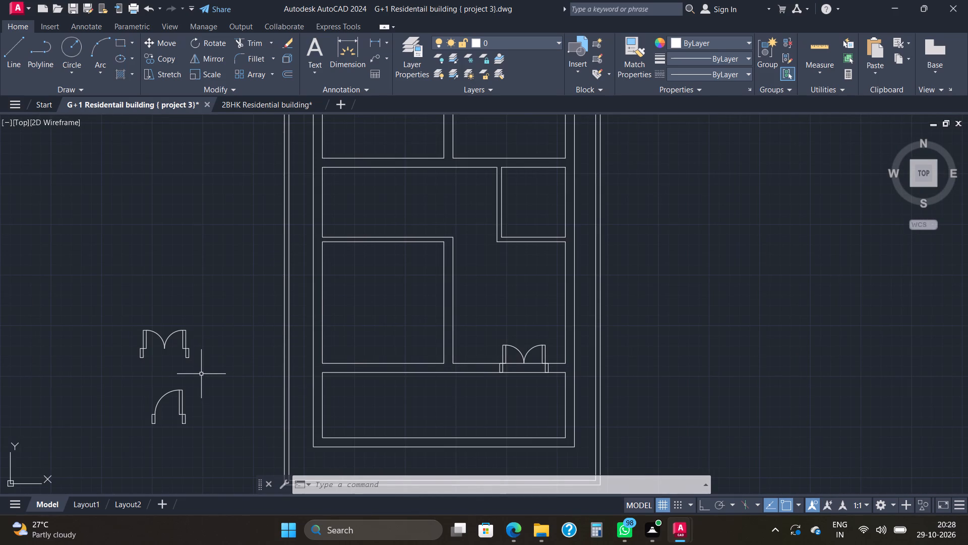
{"action": "left_click", "coordinate": [139, 393]}
{"action": "left_click", "coordinate": [207, 434]}
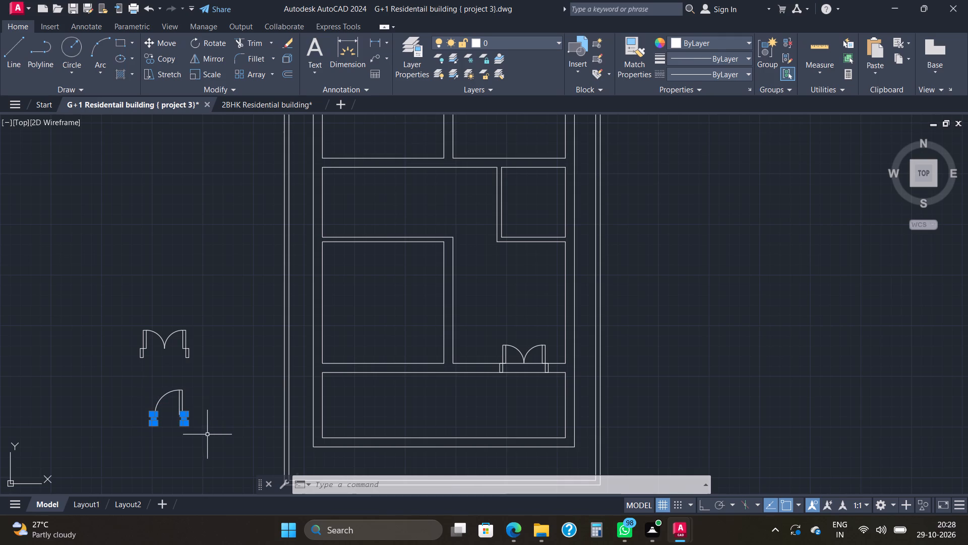
{"action": "left_click_drag", "start_coordinate": [150, 392], "coordinate": [192, 402]}
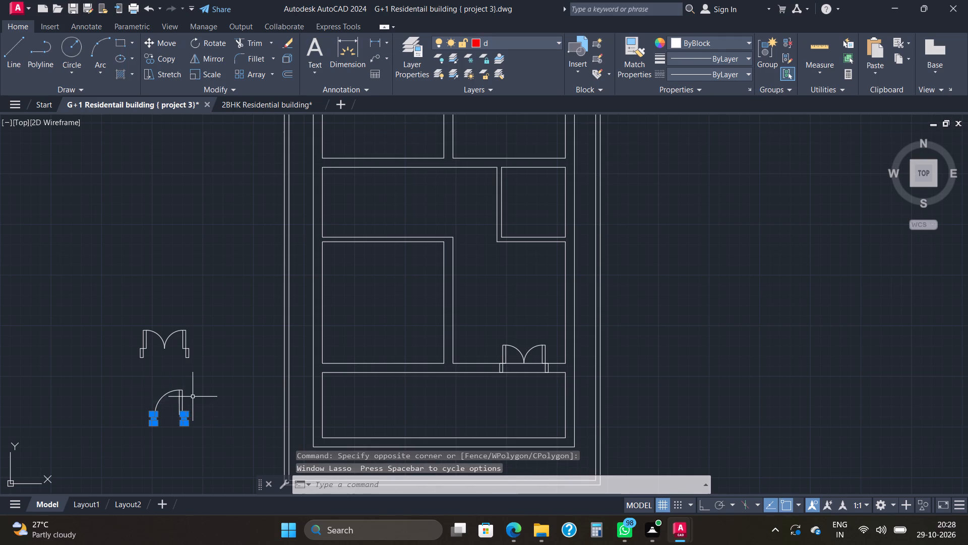
{"action": "left_click_drag", "start_coordinate": [192, 396], "coordinate": [179, 397]}
{"action": "left_click", "coordinate": [133, 400]}
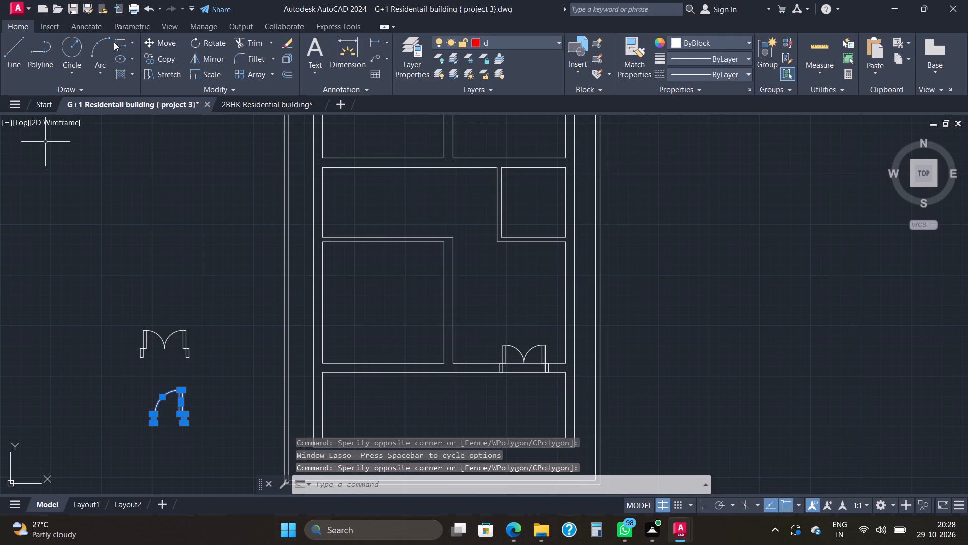
{"action": "left_click", "coordinate": [195, 43]}
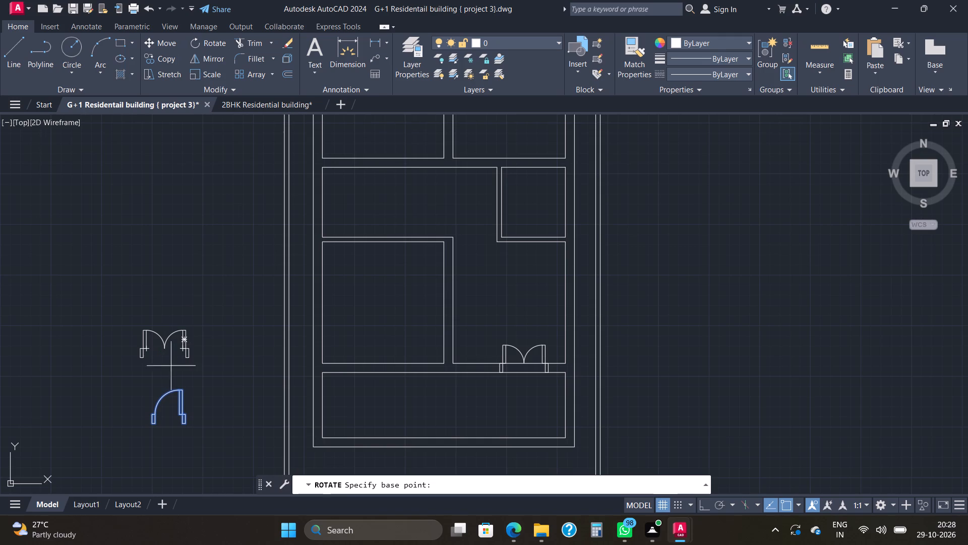
{"action": "left_click", "coordinate": [179, 392]}
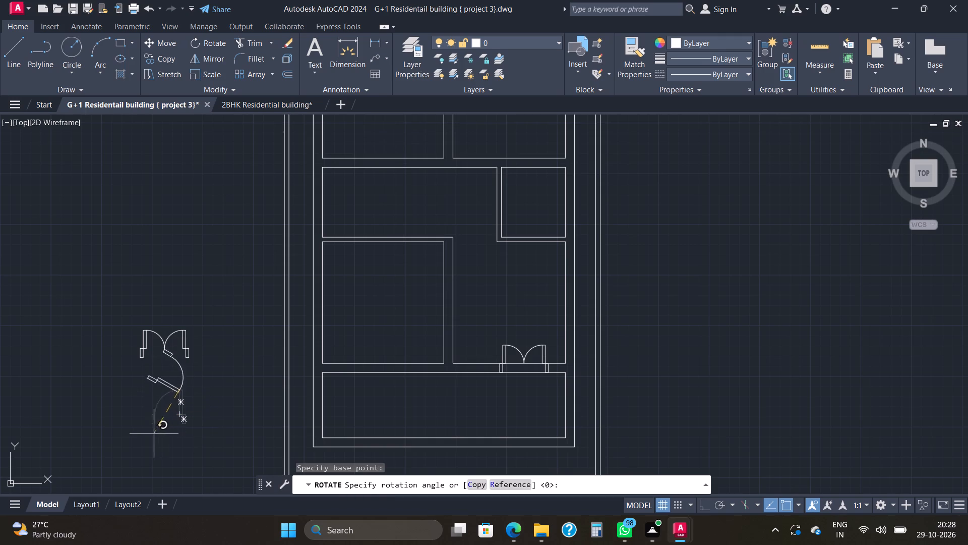
{"action": "left_click", "coordinate": [705, 506]}
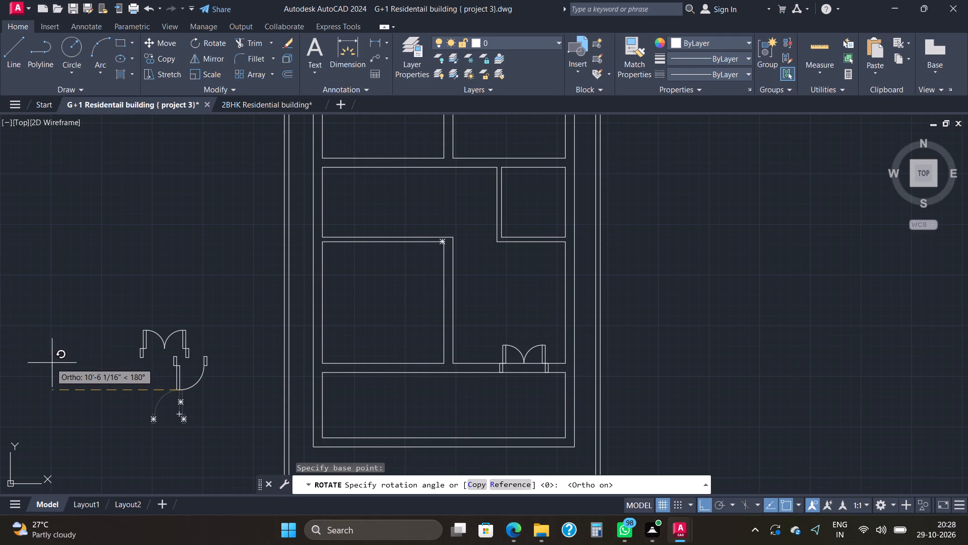
{"action": "left_click", "coordinate": [49, 363]}
With Ortho off, copy the rotated single door into the wall between the upper-right room and the middle hall, near the small room.
{"action": "left_click", "coordinate": [164, 361]}
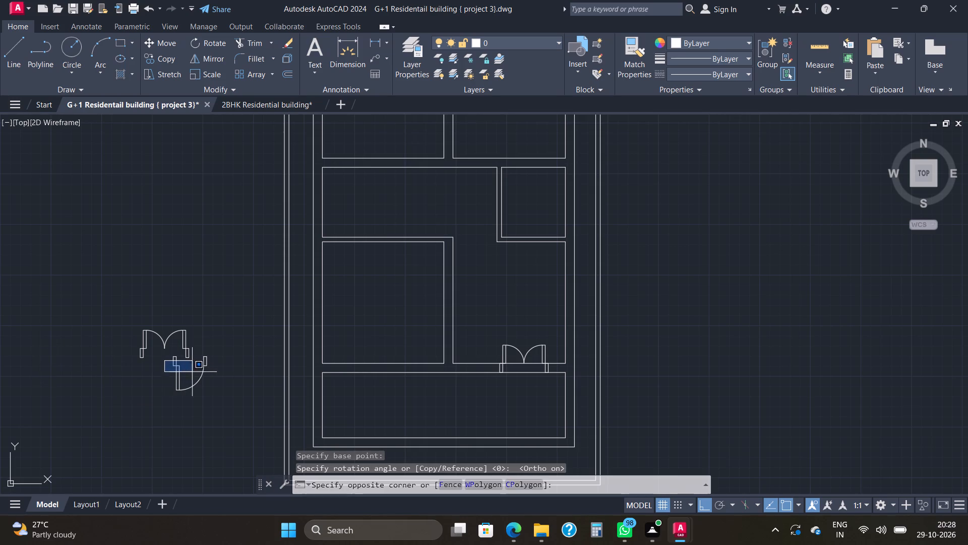
{"action": "left_click", "coordinate": [228, 378]}
{"action": "left_click", "coordinate": [222, 361]}
{"action": "left_click", "coordinate": [141, 378]}
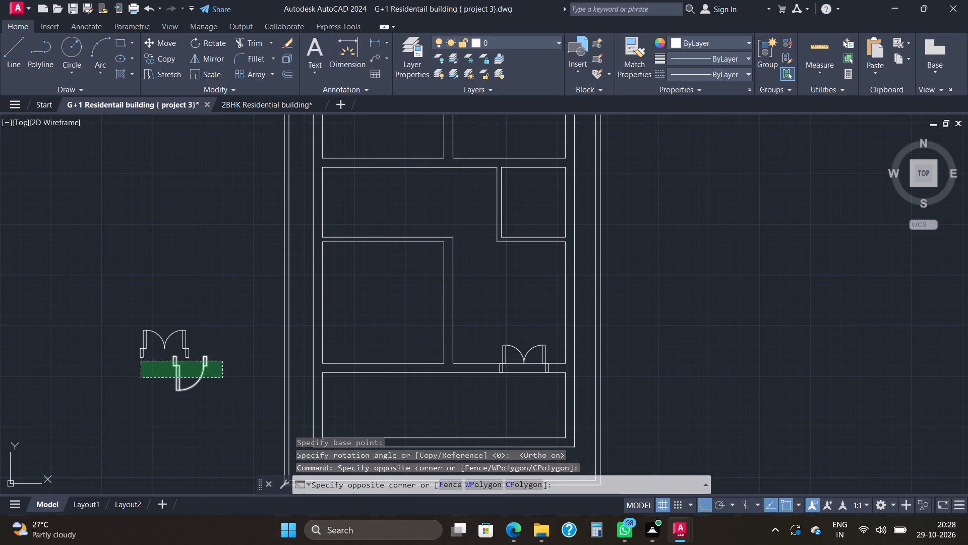
{"action": "left_click", "coordinate": [151, 59]}
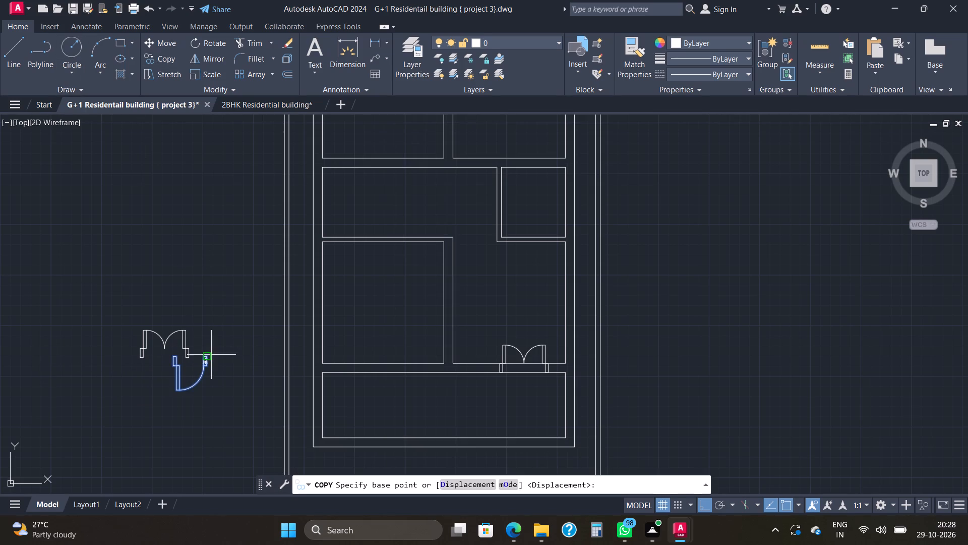
{"action": "scroll", "coordinate": [205, 357], "scroll_direction": "up", "scroll_amount": 3}
{"action": "left_click", "coordinate": [210, 356]}
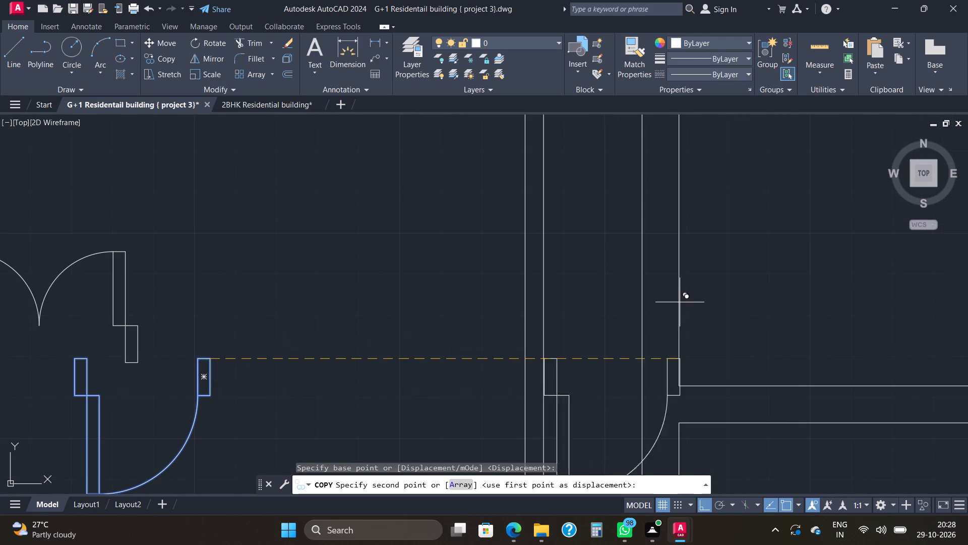
{"action": "left_click", "coordinate": [705, 502]}
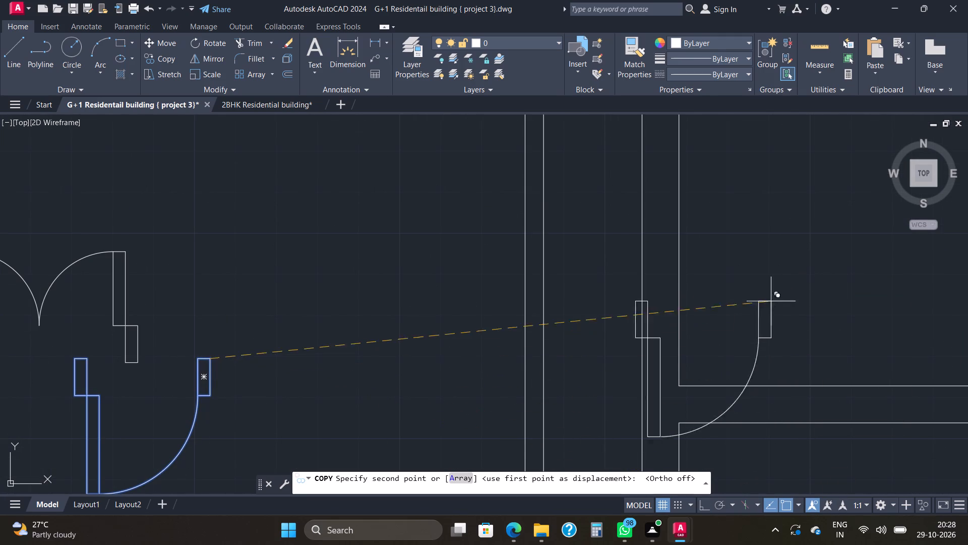
{"action": "scroll", "coordinate": [775, 285], "scroll_direction": "down", "scroll_amount": 4}
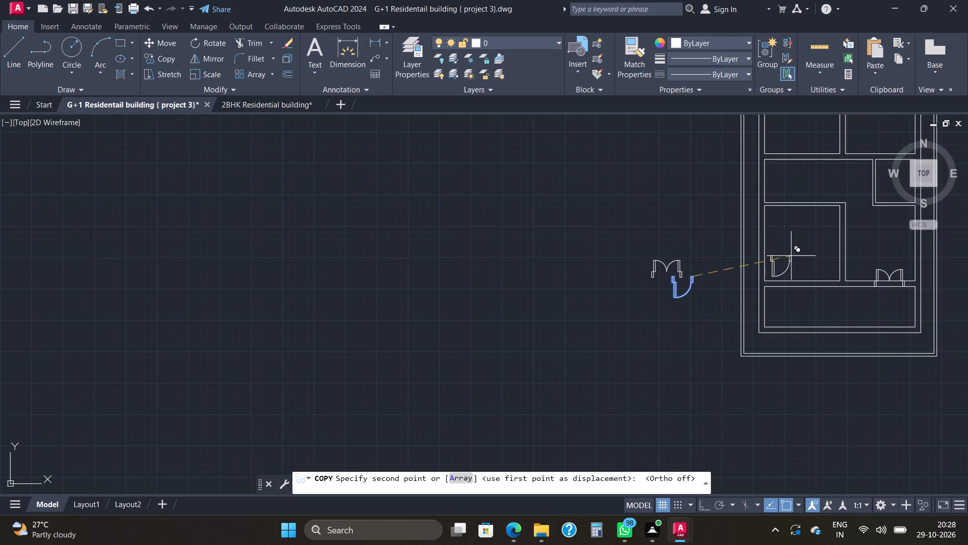
{"action": "middle_click_drag", "start_coordinate": [824, 246], "coordinate": [567, 285]}
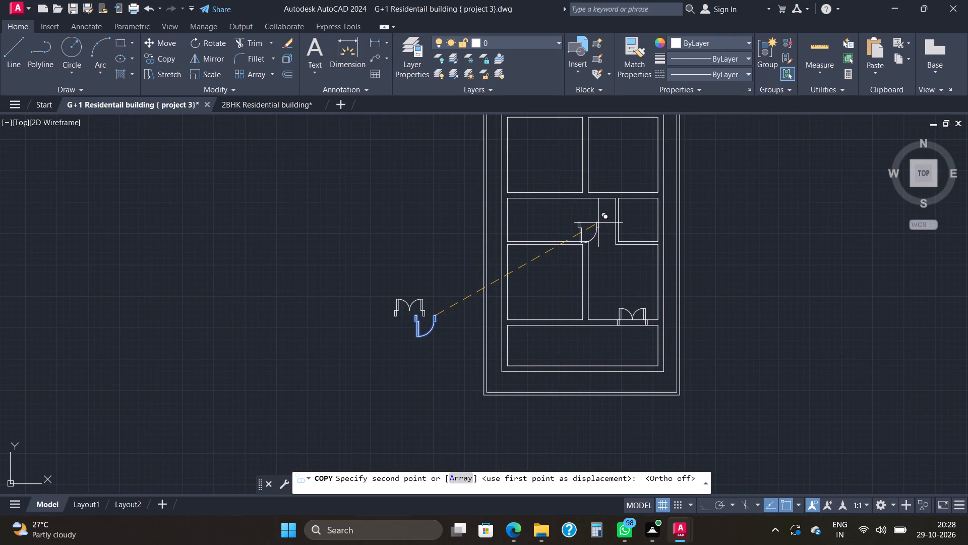
{"action": "scroll", "coordinate": [597, 206], "scroll_direction": "up", "scroll_amount": 3}
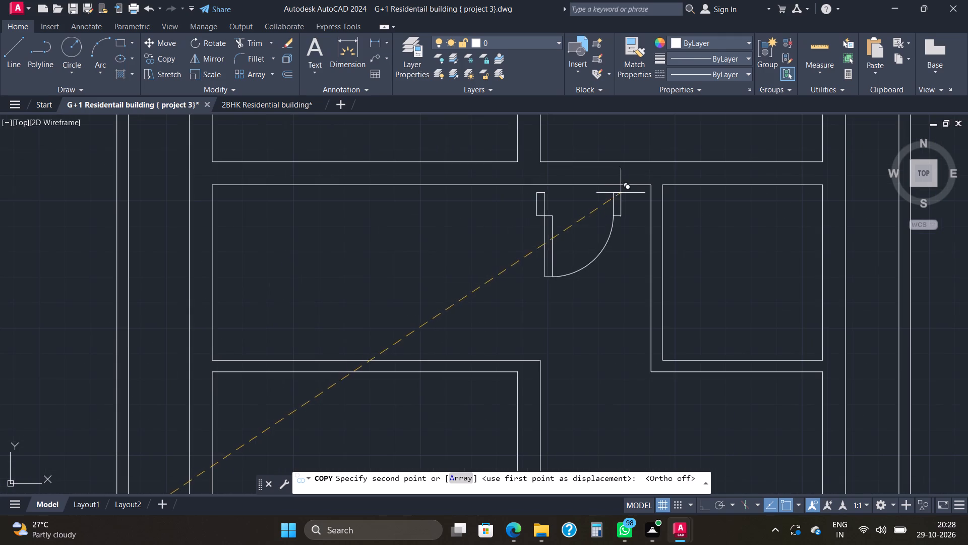
{"action": "left_click", "coordinate": [636, 161]}
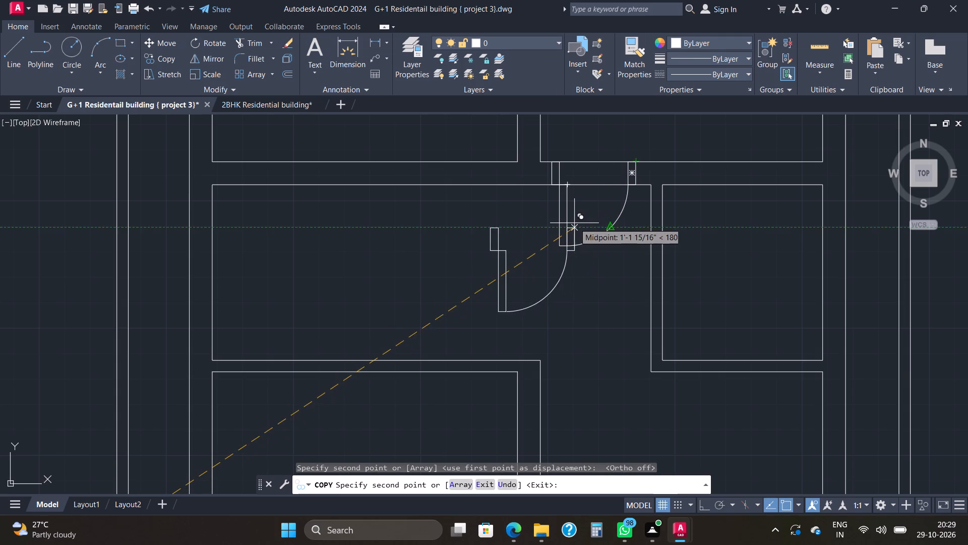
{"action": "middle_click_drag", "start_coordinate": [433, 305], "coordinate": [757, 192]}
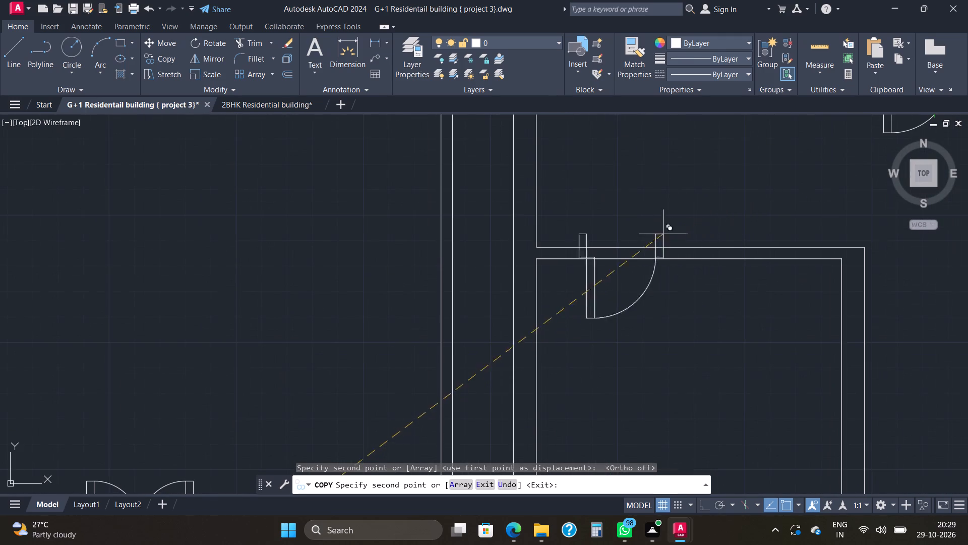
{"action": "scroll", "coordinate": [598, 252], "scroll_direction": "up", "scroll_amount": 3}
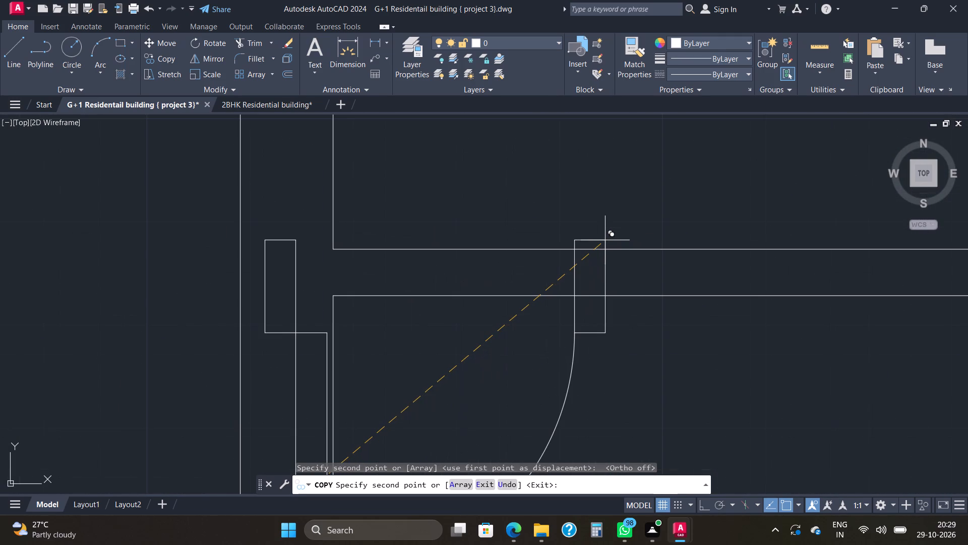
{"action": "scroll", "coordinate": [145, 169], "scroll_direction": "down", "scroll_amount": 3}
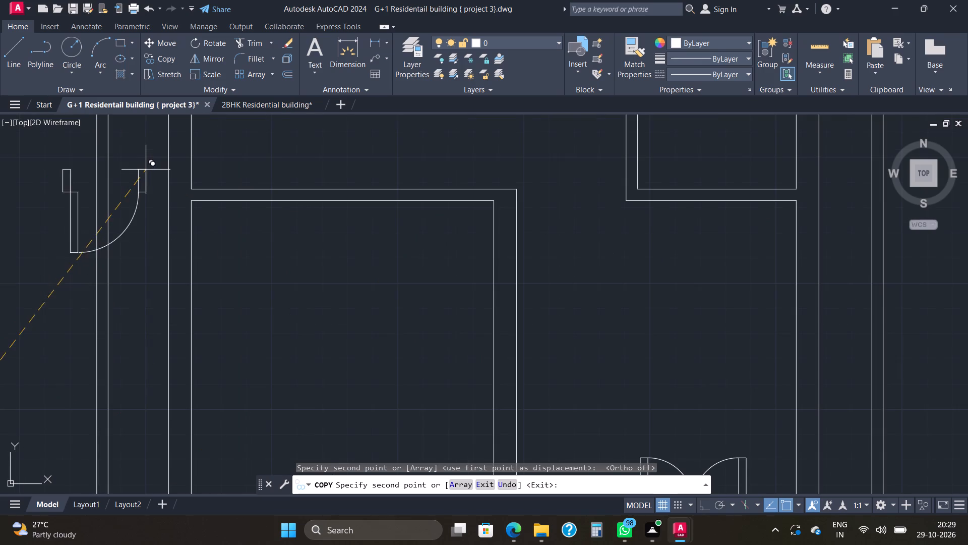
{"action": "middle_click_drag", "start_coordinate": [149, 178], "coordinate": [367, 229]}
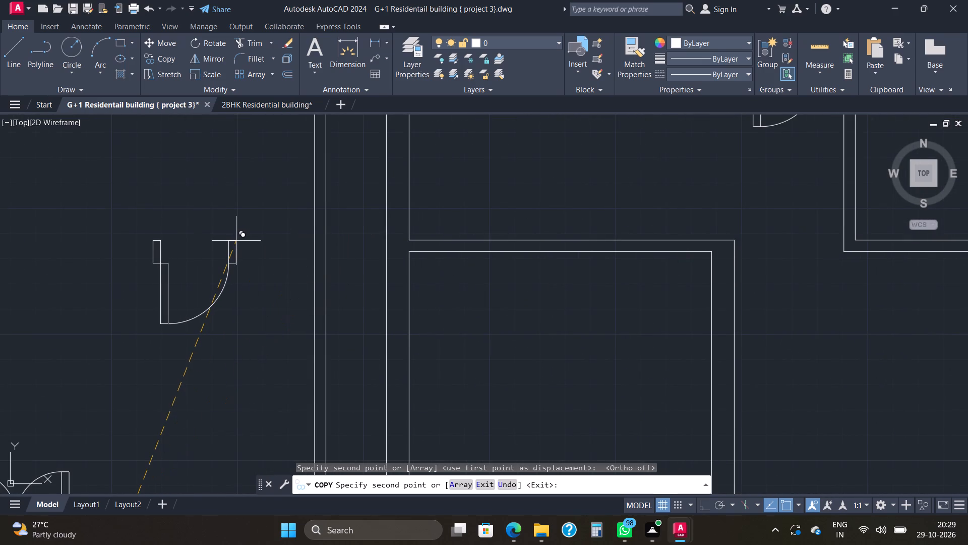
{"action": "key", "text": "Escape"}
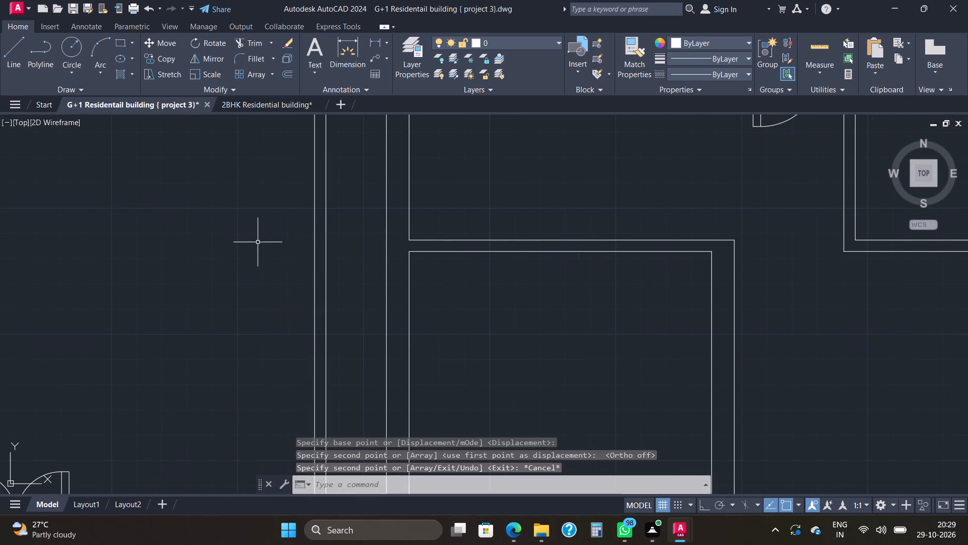
Mirror the placed single door and its frame pieces across the wall's upper face with Ortho on, erasing the source objects.
{"action": "scroll", "coordinate": [376, 295], "scroll_direction": "down", "scroll_amount": 1}
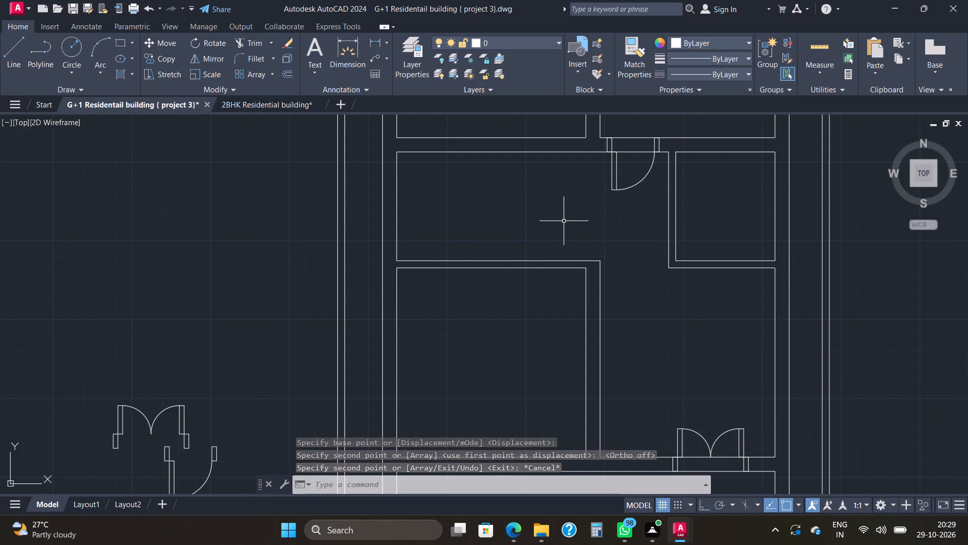
{"action": "left_click", "coordinate": [656, 179]}
{"action": "left_click", "coordinate": [578, 175]}
{"action": "scroll", "coordinate": [625, 148], "scroll_direction": "up", "scroll_amount": 2}
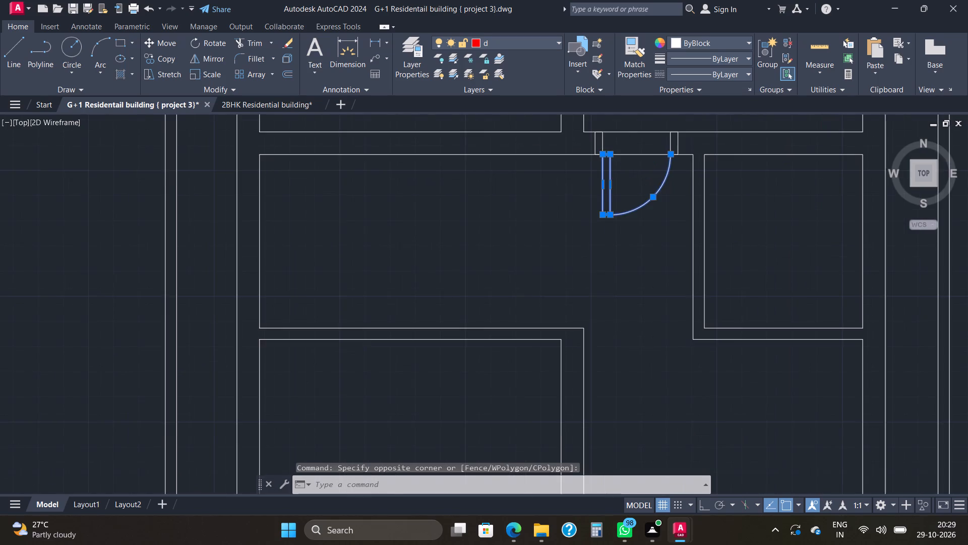
{"action": "left_click", "coordinate": [714, 142]}
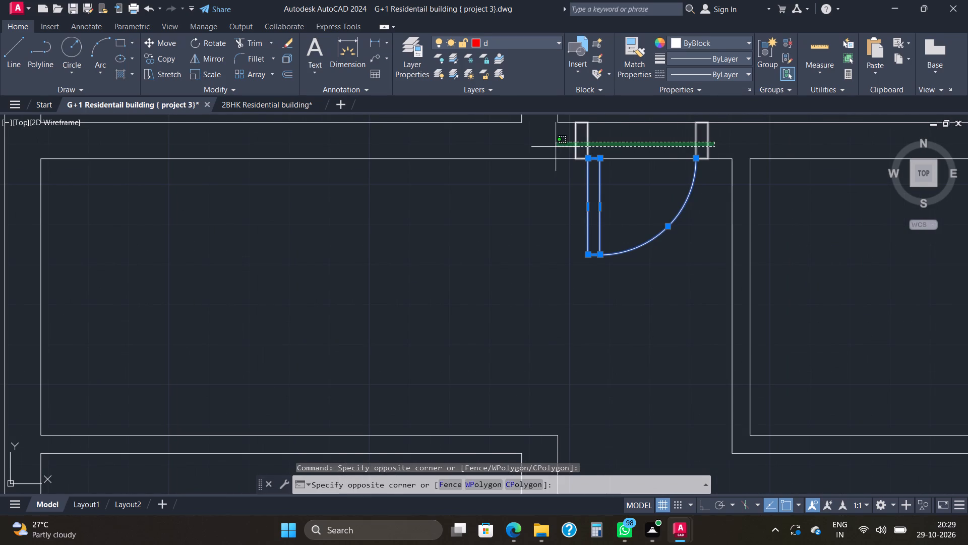
{"action": "left_click", "coordinate": [554, 147]}
{"action": "left_click", "coordinate": [205, 54]}
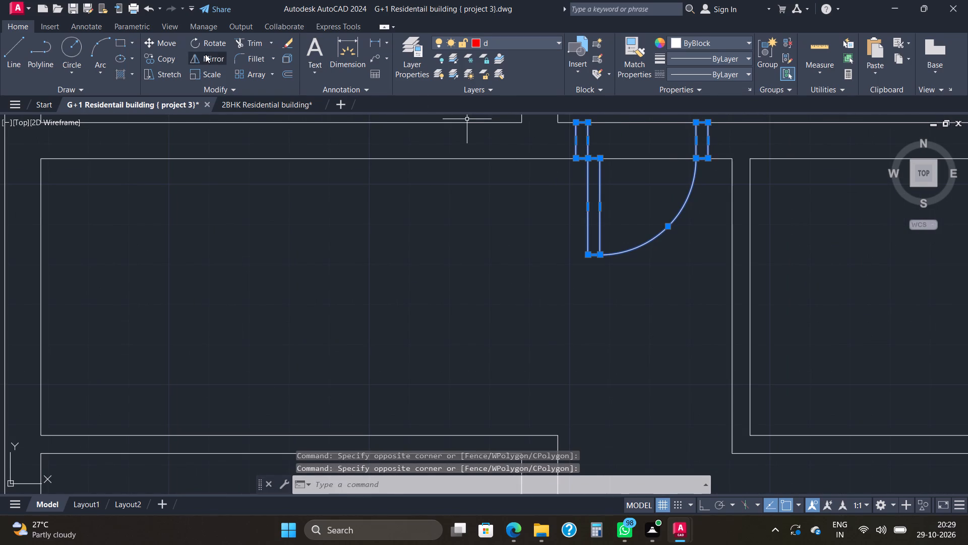
{"action": "middle_click_drag", "start_coordinate": [671, 159], "coordinate": [654, 232]}
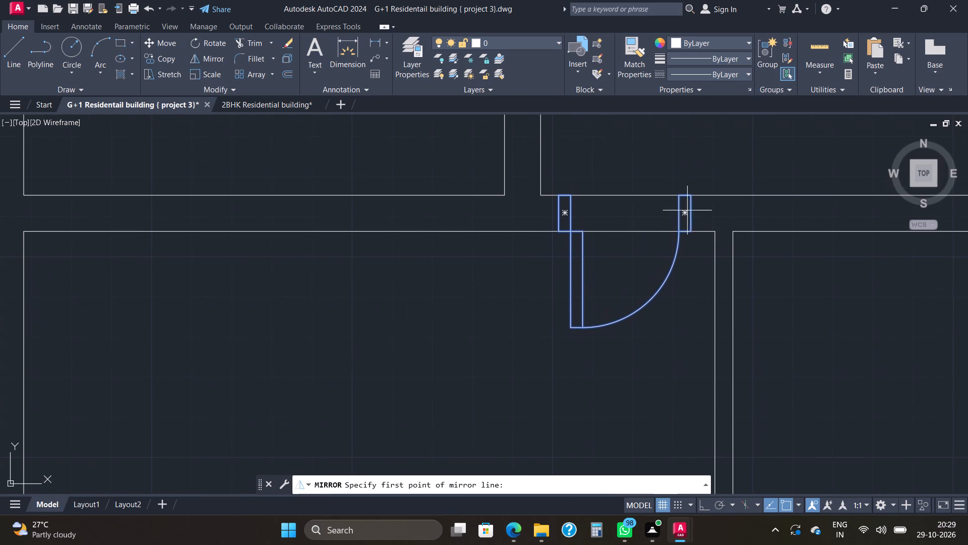
{"action": "left_click", "coordinate": [692, 196]}
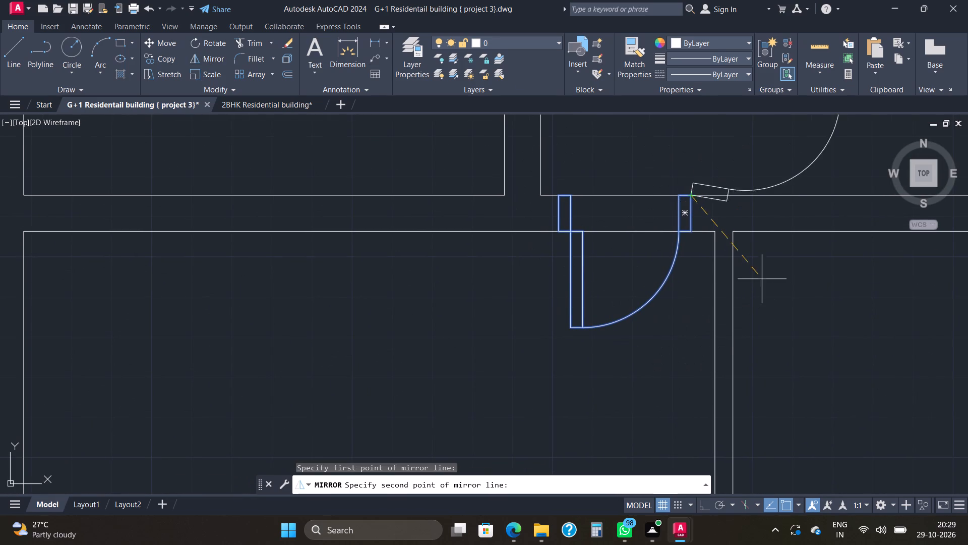
{"action": "left_click", "coordinate": [708, 507]}
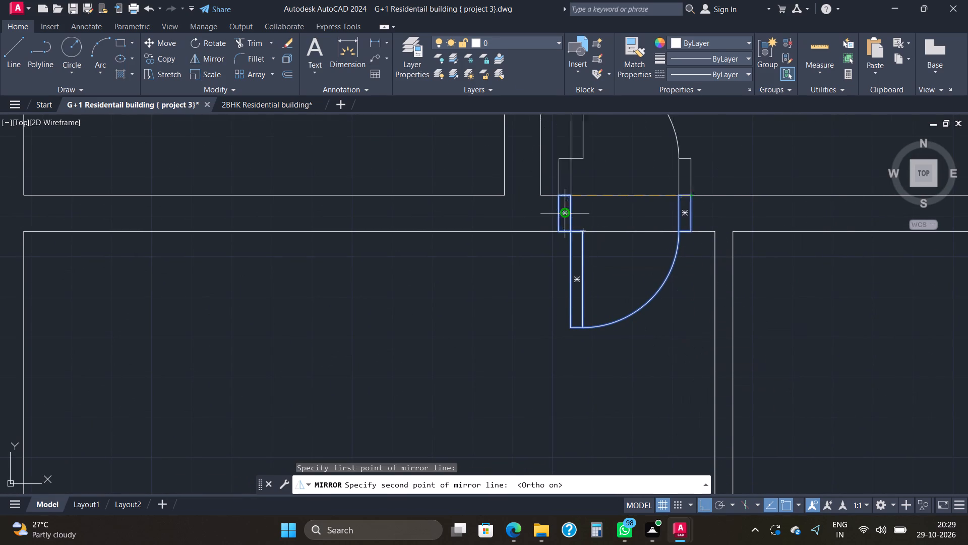
{"action": "left_click", "coordinate": [598, 171]}
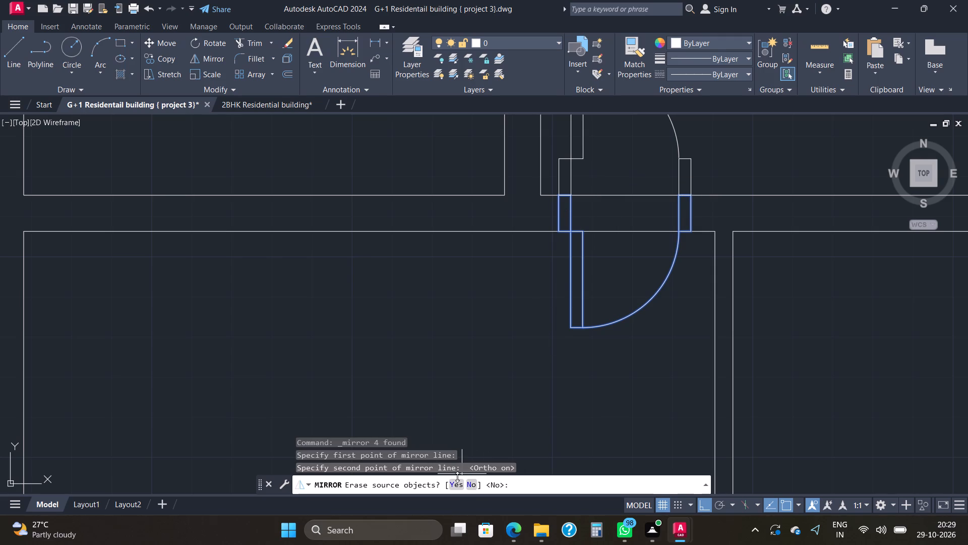
{"action": "left_click", "coordinate": [457, 481]}
Move the mirrored single door down so its two frame pieces fit within the wall between the upper-right room and the middle hall.
{"action": "middle_click_drag", "start_coordinate": [687, 207], "coordinate": [692, 262]}
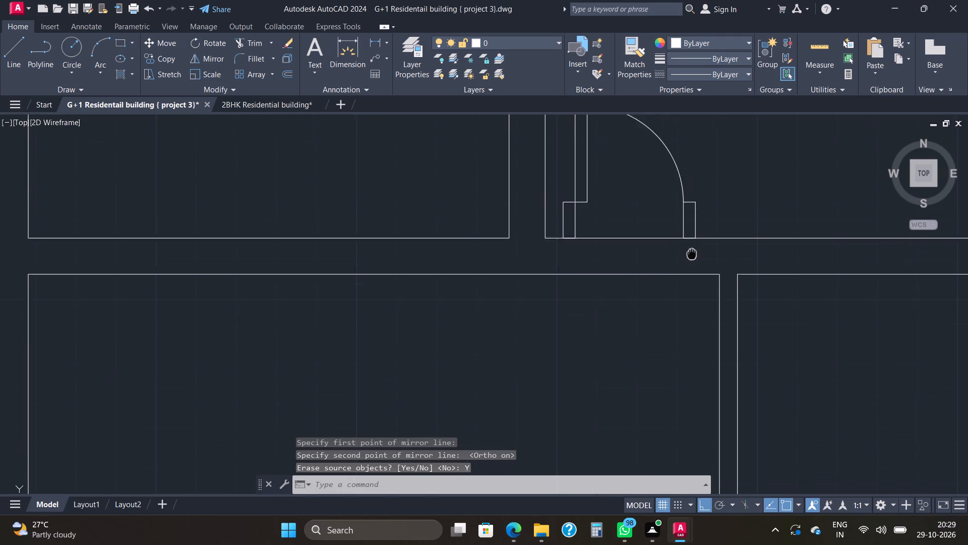
{"action": "middle_click_drag", "start_coordinate": [692, 262], "coordinate": [684, 290]}
{"action": "left_click", "coordinate": [707, 236]}
{"action": "left_click", "coordinate": [553, 262]}
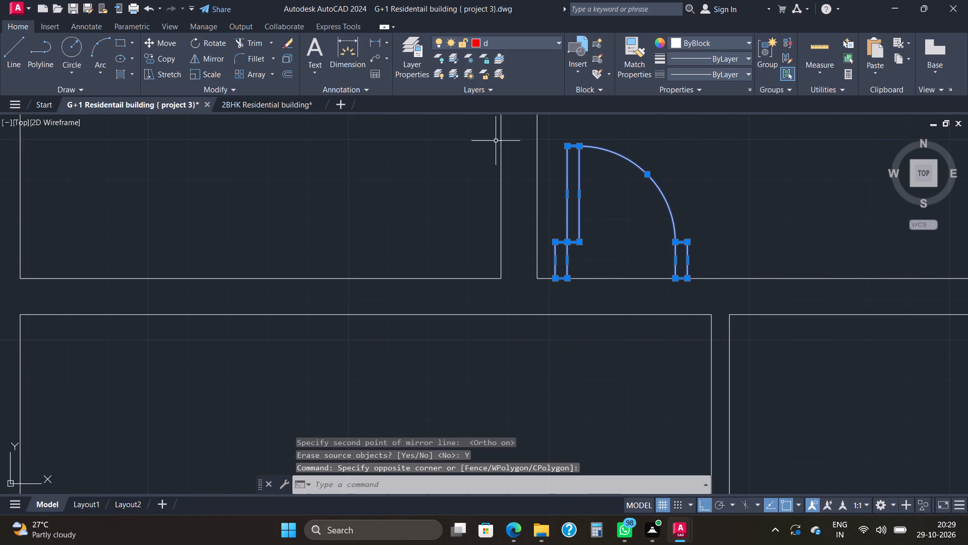
{"action": "left_click", "coordinate": [164, 42]}
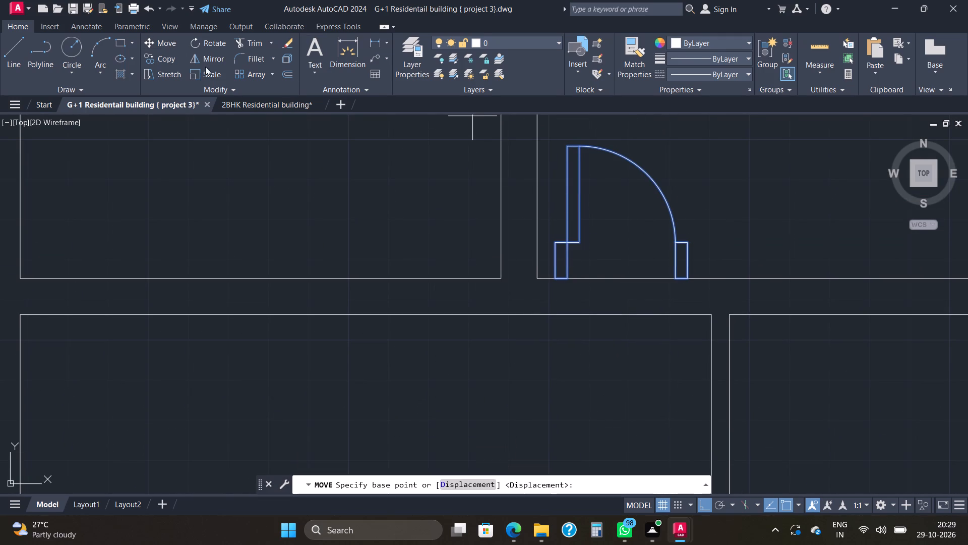
{"action": "left_click", "coordinate": [688, 278]}
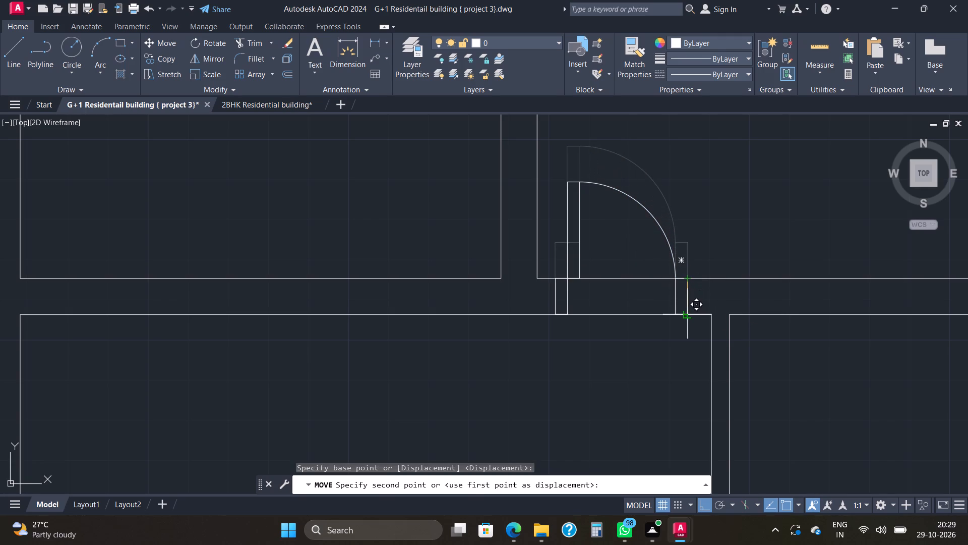
{"action": "left_click", "coordinate": [689, 313]}
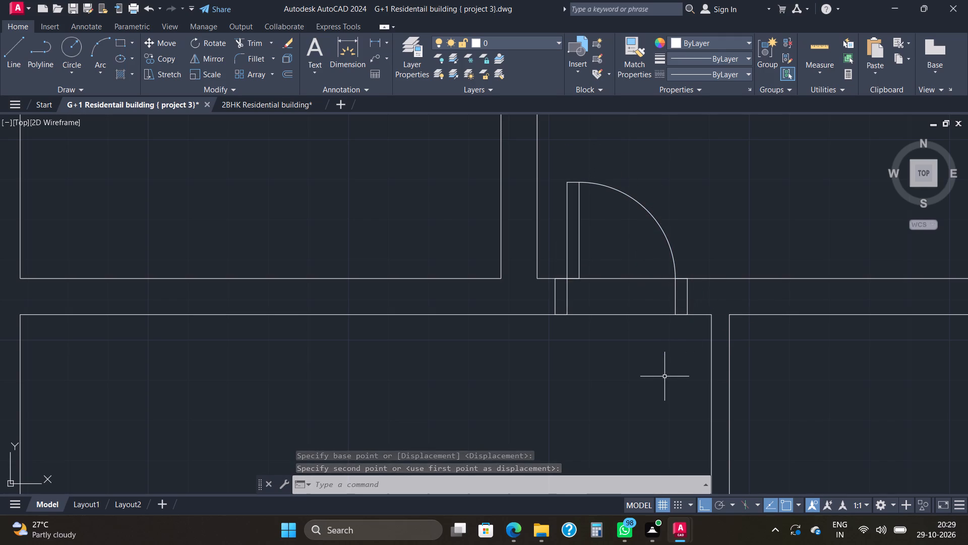
Copy the single door and both frame pieces horizontally along the same wall to above the small room, keeping Ortho on.
{"action": "scroll", "coordinate": [664, 372], "scroll_direction": "down", "scroll_amount": 2}
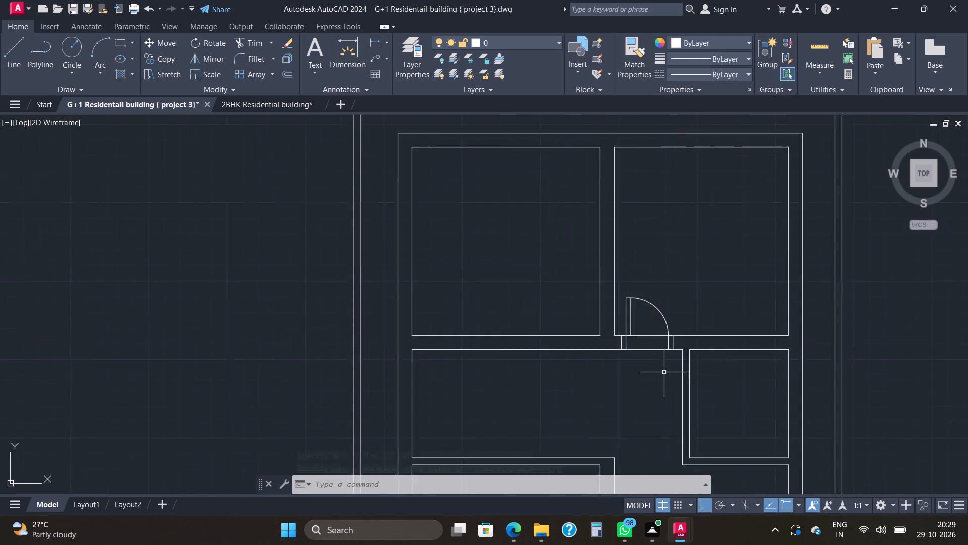
{"action": "scroll", "coordinate": [664, 372], "scroll_direction": "down", "scroll_amount": 1}
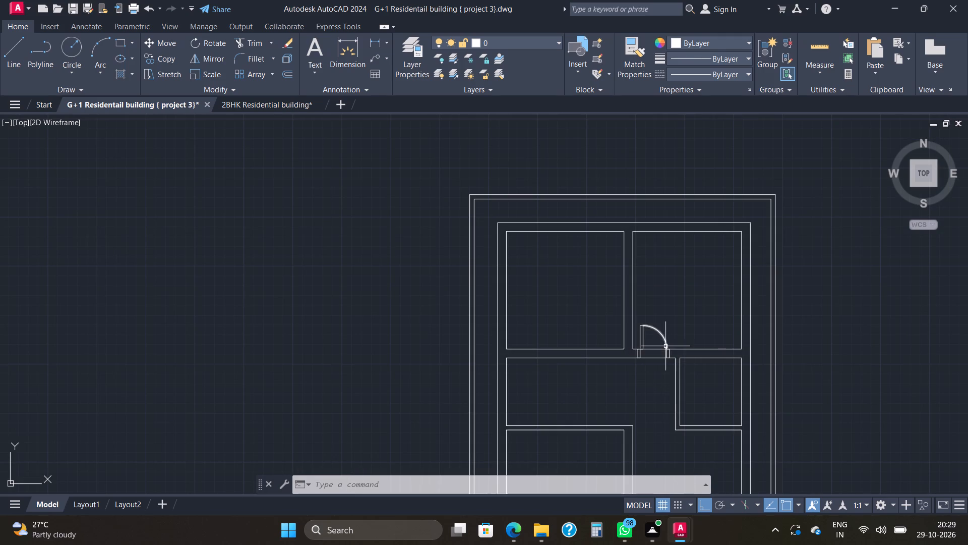
{"action": "scroll", "coordinate": [664, 343], "scroll_direction": "up", "scroll_amount": 3}
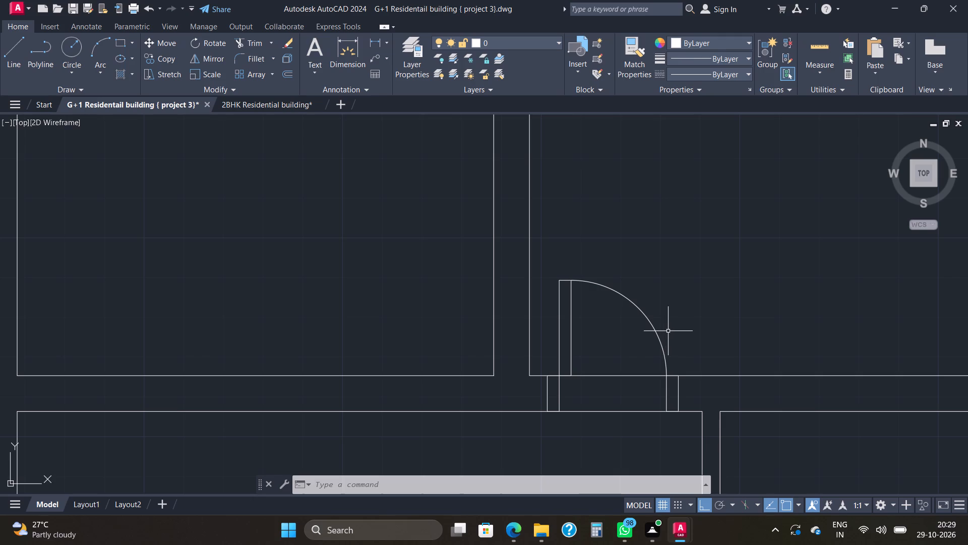
{"action": "left_click", "coordinate": [672, 331]}
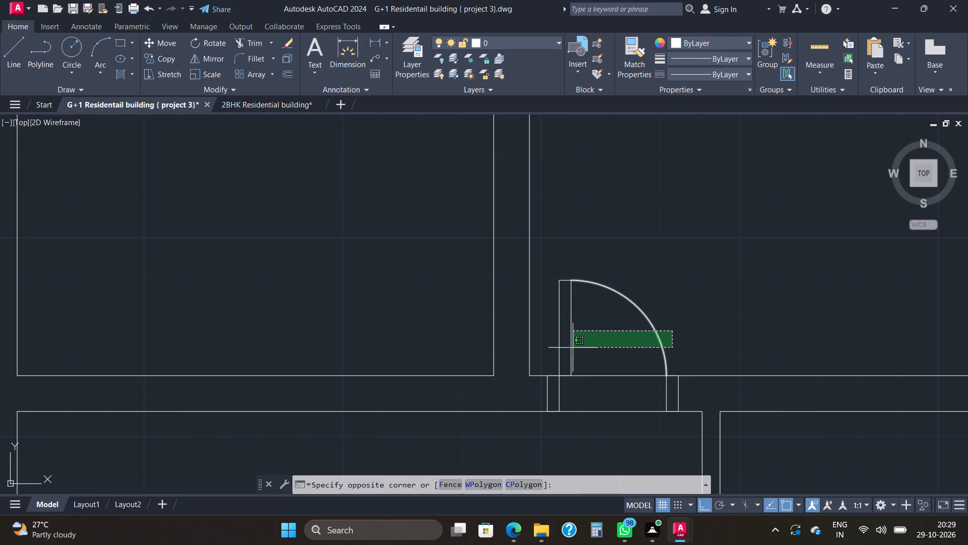
{"action": "left_click", "coordinate": [545, 354]}
{"action": "left_click", "coordinate": [689, 396]}
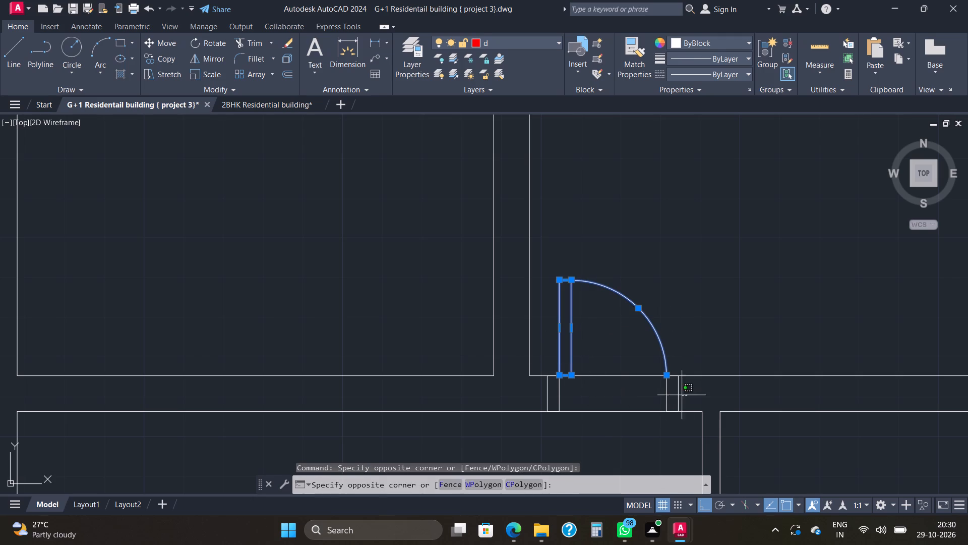
{"action": "left_click", "coordinate": [532, 388]}
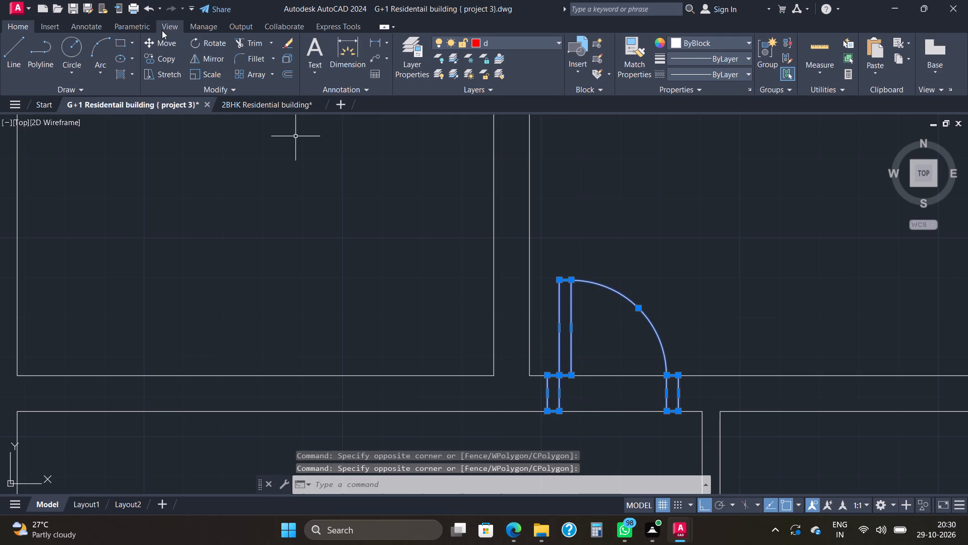
{"action": "left_click", "coordinate": [153, 56]}
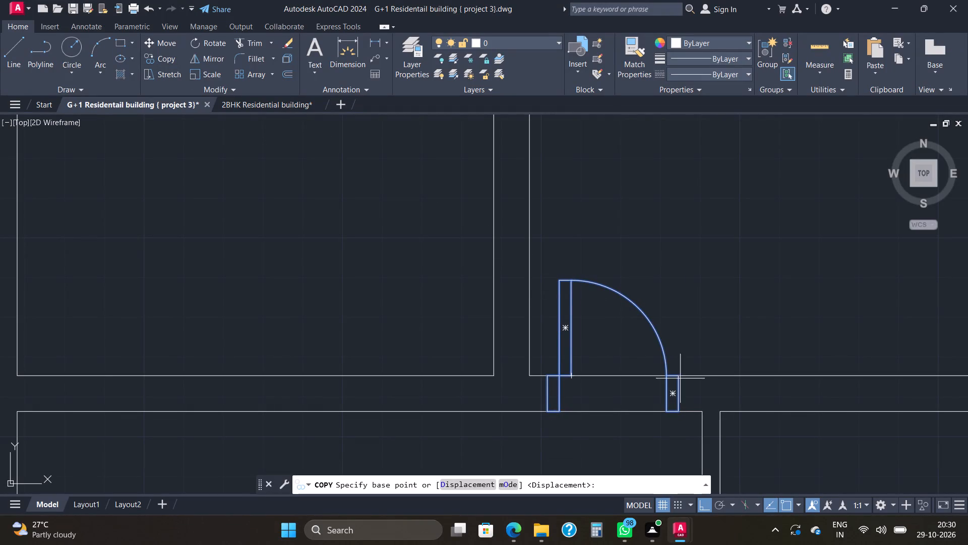
{"action": "left_click", "coordinate": [679, 376]}
{"action": "middle_click_drag", "start_coordinate": [912, 398], "coordinate": [748, 373]}
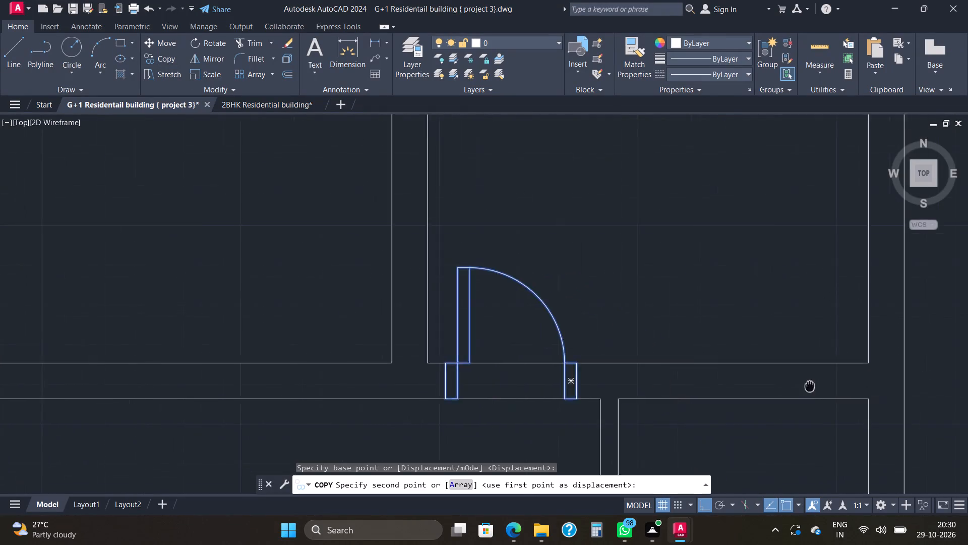
{"action": "middle_click_drag", "start_coordinate": [748, 373], "coordinate": [631, 335]}
{"action": "scroll", "coordinate": [626, 326], "scroll_direction": "down", "scroll_amount": 1}
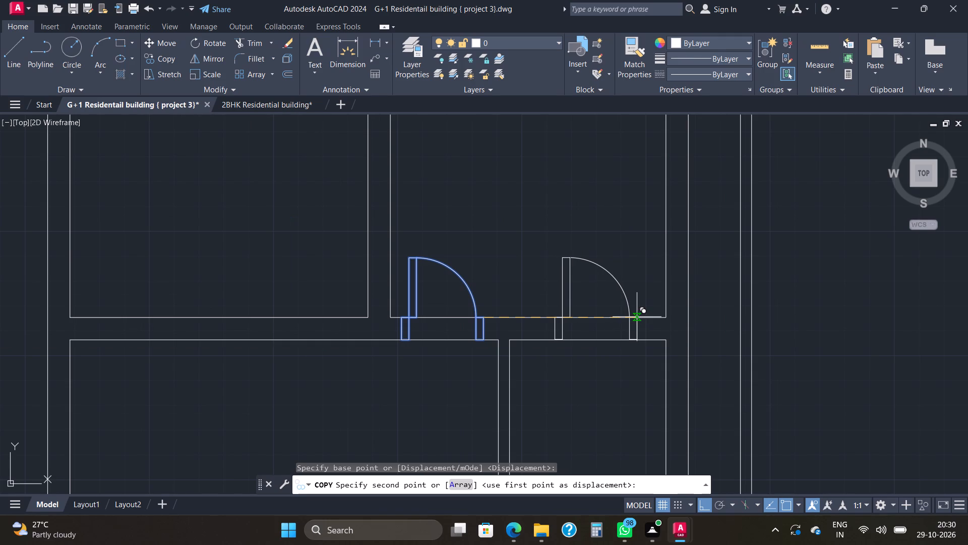
{"action": "left_click", "coordinate": [638, 317]}
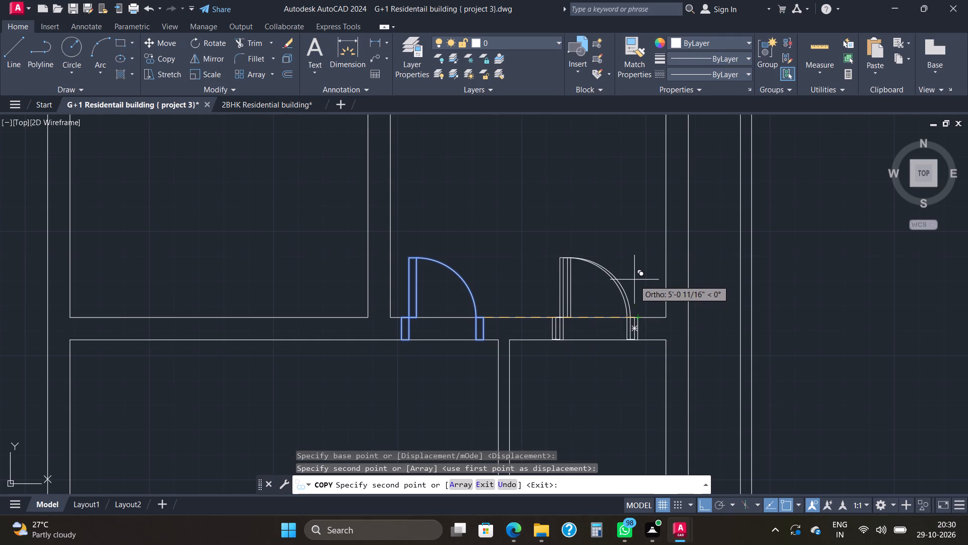
{"action": "key", "text": "Escape"}
{"action": "key", "text": "Escape"}
{"action": "key", "text": "Escape"}
{"action": "key", "text": "Escape"}
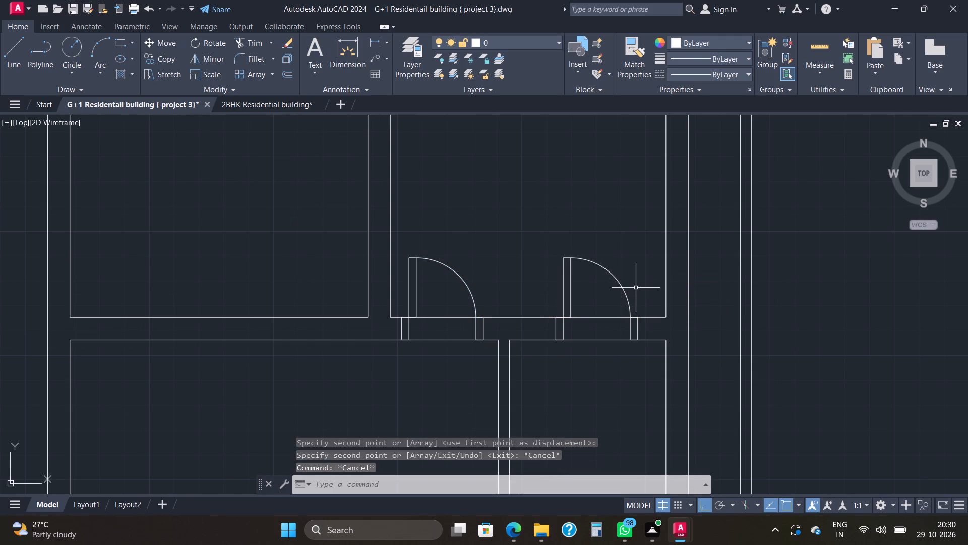
Rotate the copied door and frame pieces by 180° about the upper outer corner of the right-hand frame piece.
{"action": "left_click", "coordinate": [639, 291]}
{"action": "left_click", "coordinate": [538, 301]}
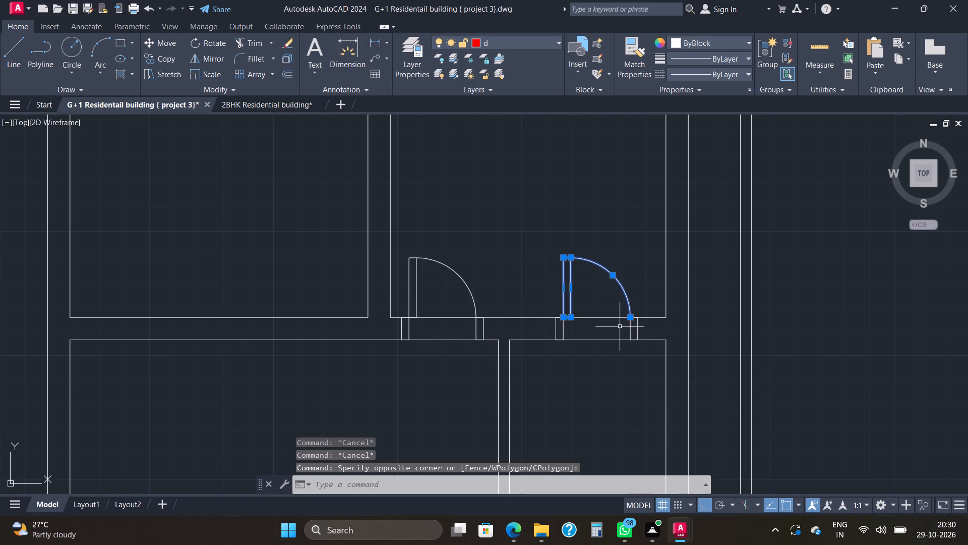
{"action": "left_click", "coordinate": [643, 333]}
{"action": "left_click", "coordinate": [549, 333]}
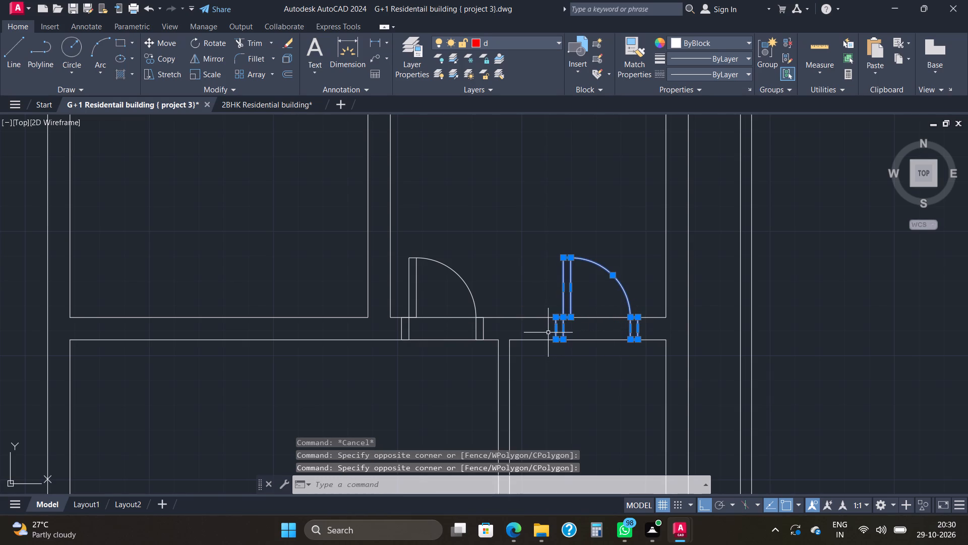
{"action": "left_click", "coordinate": [193, 42]}
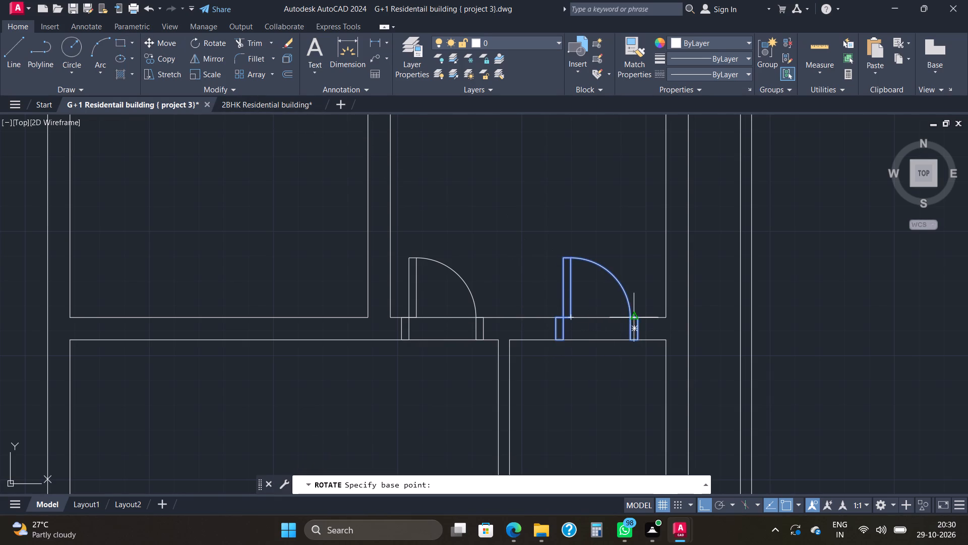
{"action": "left_click", "coordinate": [639, 318]}
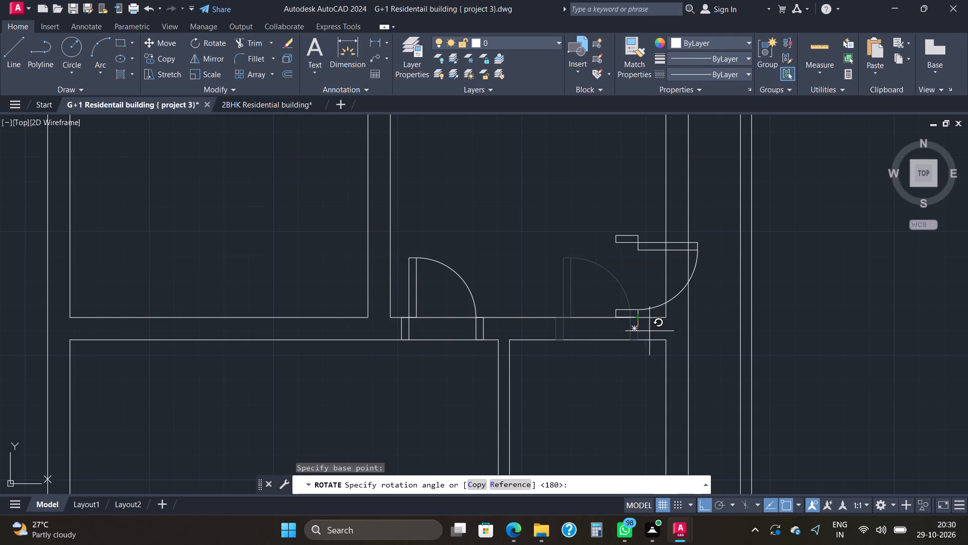
{"action": "left_click", "coordinate": [492, 191]}
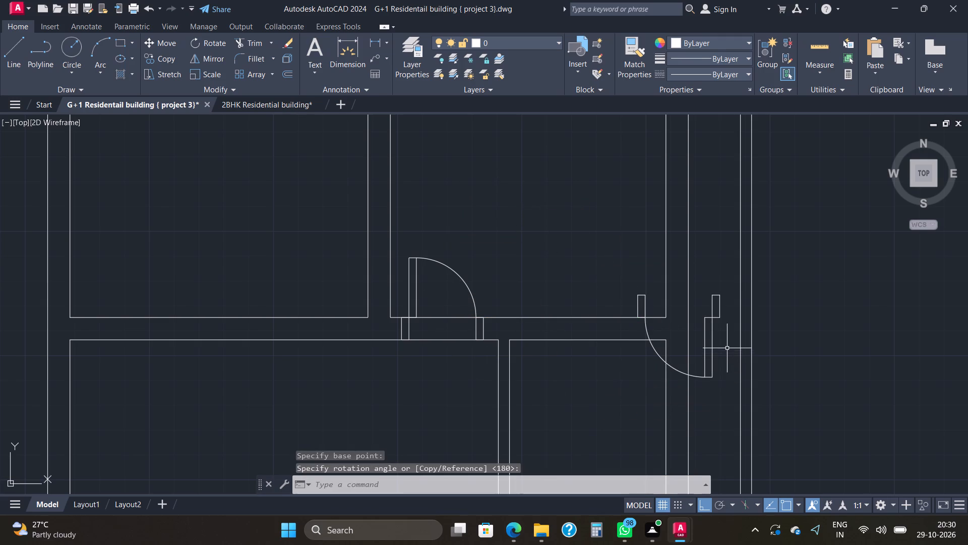
With Ortho off, move the rotated door into the wall above the small room so its leaf swings into that room.
{"action": "left_click", "coordinate": [725, 345]}
{"action": "left_click", "coordinate": [700, 344]}
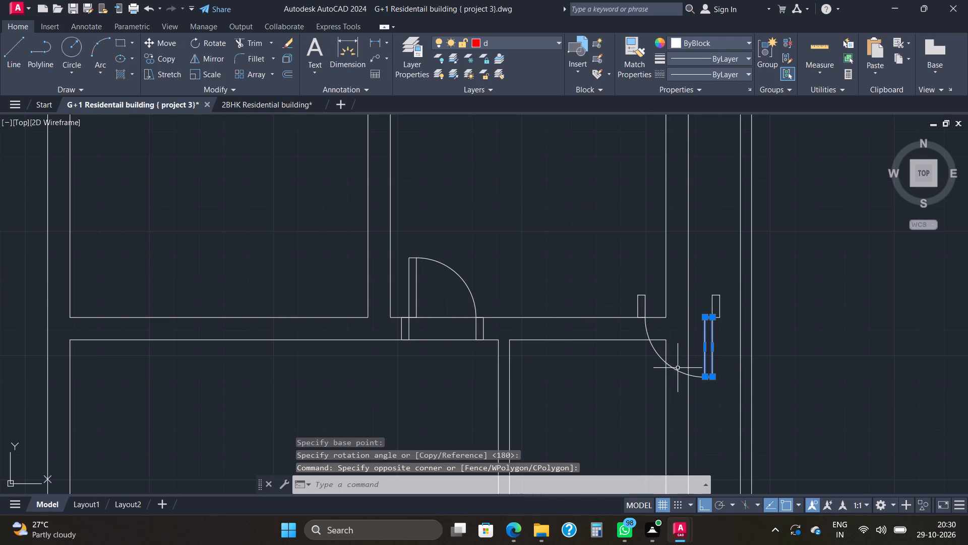
{"action": "left_click", "coordinate": [677, 369]}
{"action": "left_click", "coordinate": [637, 301]}
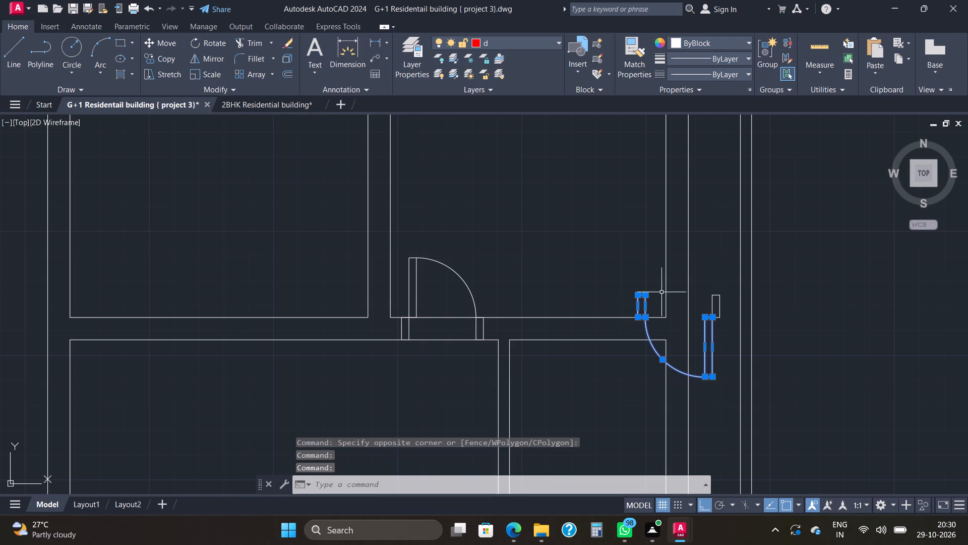
{"action": "left_click", "coordinate": [715, 296]}
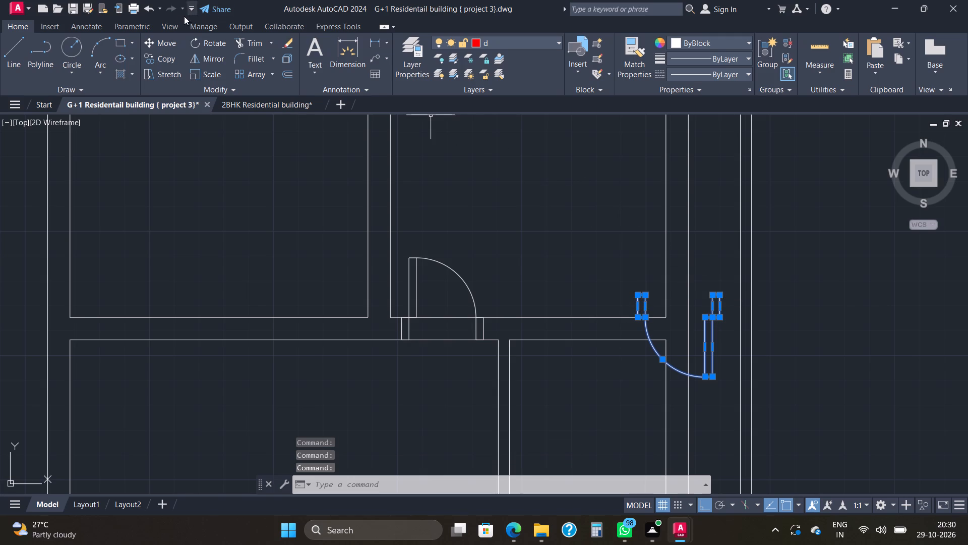
{"action": "left_click", "coordinate": [153, 41]}
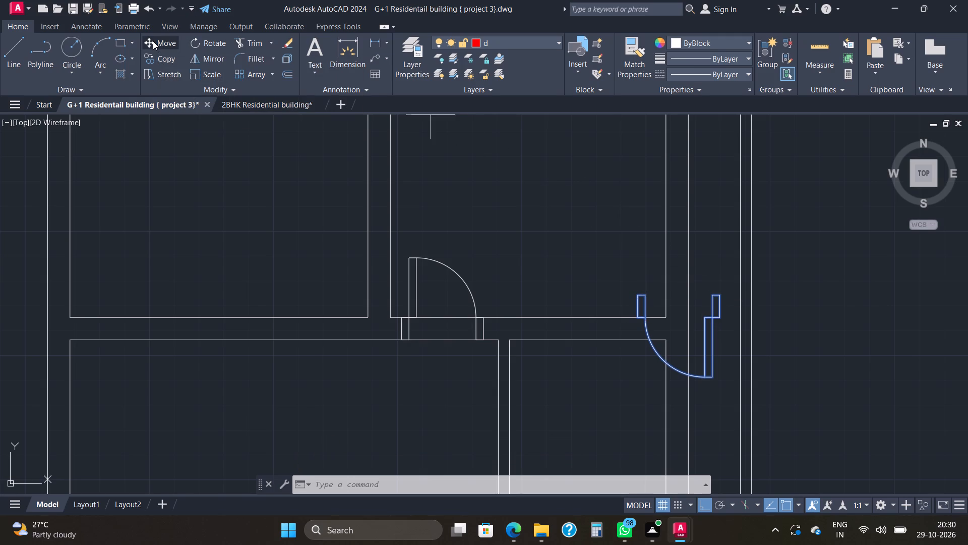
{"action": "left_click", "coordinate": [721, 294]}
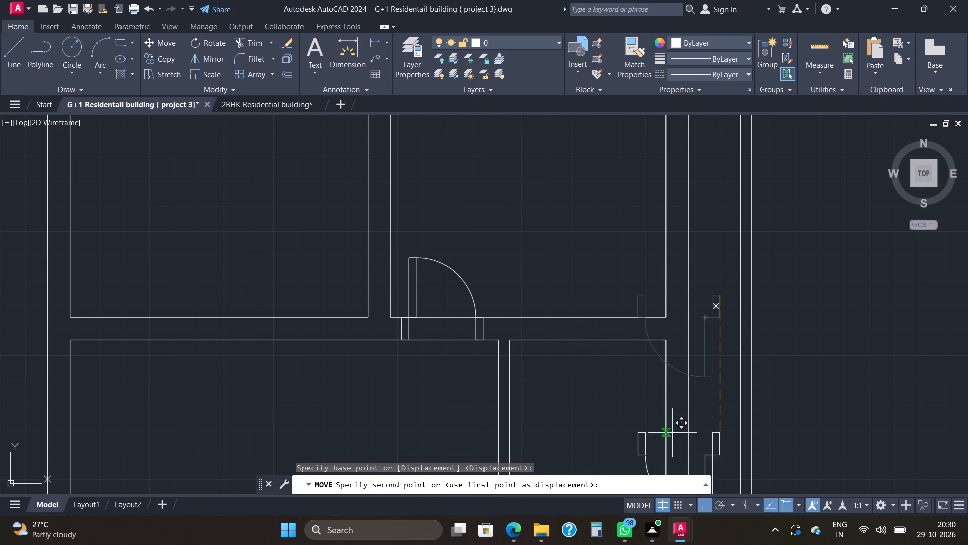
{"action": "left_click", "coordinate": [705, 504]}
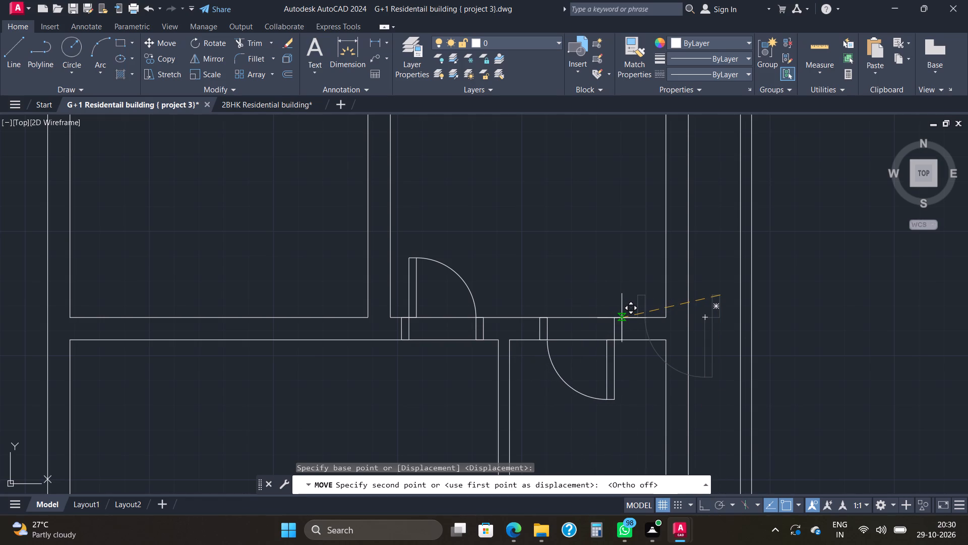
{"action": "left_click", "coordinate": [622, 318]}
Quick-measure the small room and the door placed in its upper wall.
{"action": "scroll", "coordinate": [629, 351], "scroll_direction": "up", "scroll_amount": 3}
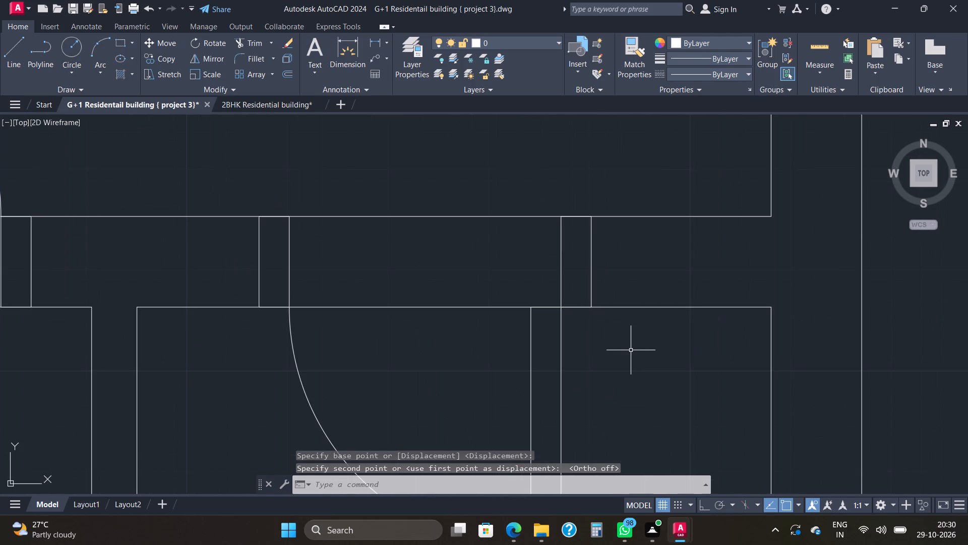
{"action": "scroll", "coordinate": [634, 350], "scroll_direction": "down", "scroll_amount": 4}
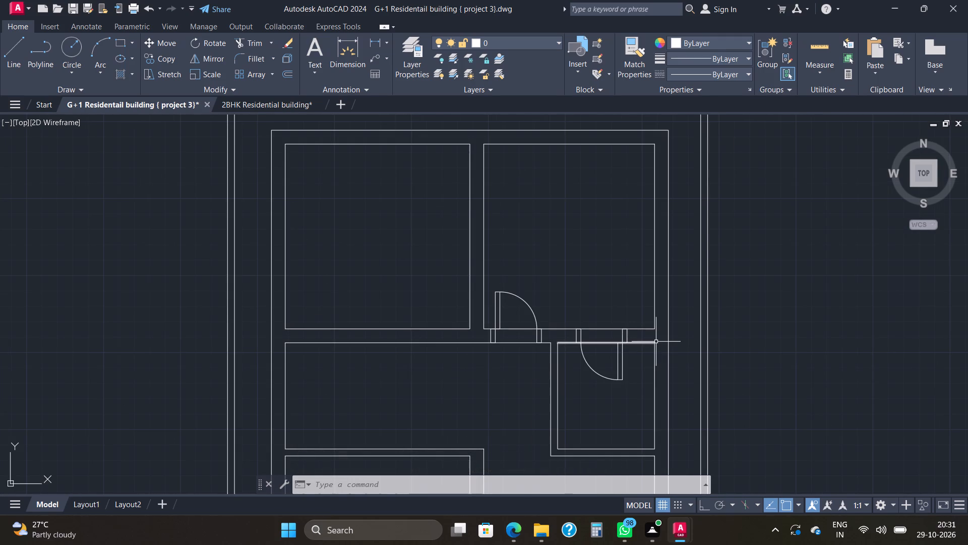
{"action": "left_click", "coordinate": [816, 48]}
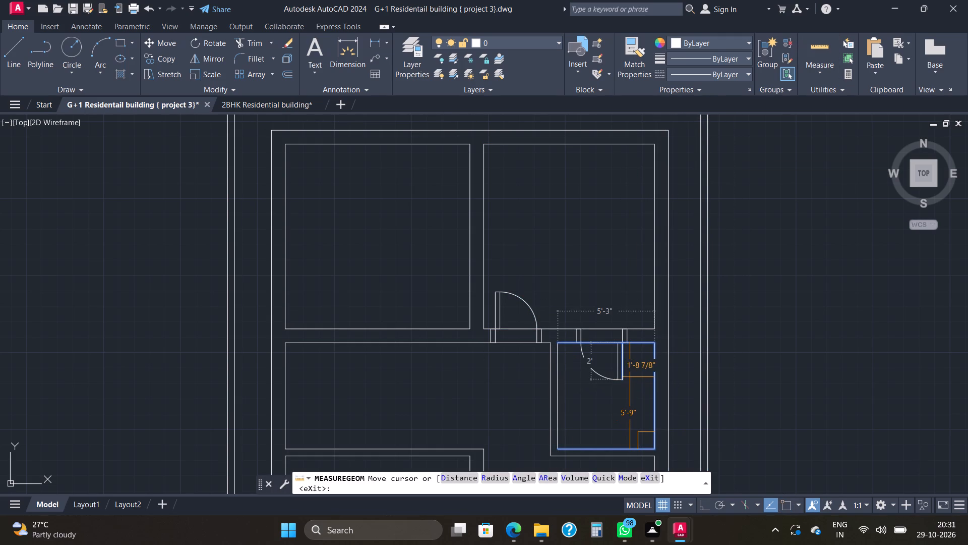
{"action": "key", "text": "Escape"}
{"action": "key", "text": "Escape"}
{"action": "key", "text": "Escape"}
{"action": "key", "text": "Escape"}
{"action": "key", "text": "Escape"}
{"action": "key", "text": "Escape"}
{"action": "key", "text": "Escape"}
{"action": "key", "text": "Escape"}
{"action": "key", "text": "Escape"}
{"action": "key", "text": "Escape"}
{"action": "key", "text": "Escape"}
{"action": "key", "text": "Escape"}
{"action": "key", "text": "Escape"}
{"action": "key", "text": "Escape"}
{"action": "key", "text": "Escape"}
{"action": "key", "text": "Escape"}
{"action": "key", "text": "Escape"}
Trim the wall lines across the openings of the small room's door and the upper-right room's door.
{"action": "type", "text": "trim"}
{"action": "key", "text": "Return"}
{"action": "key", "text": "Return"}
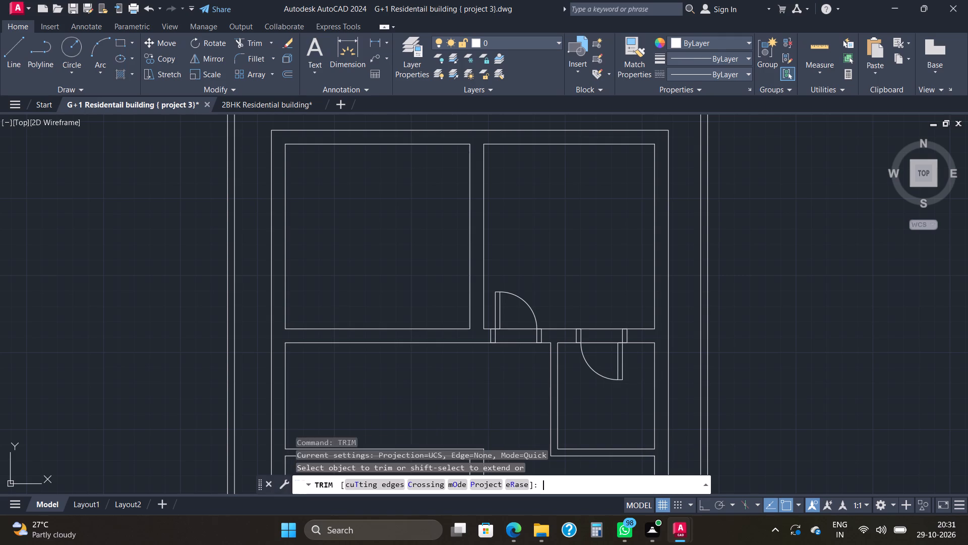
{"action": "left_click_drag", "start_coordinate": [599, 351], "coordinate": [607, 326]}
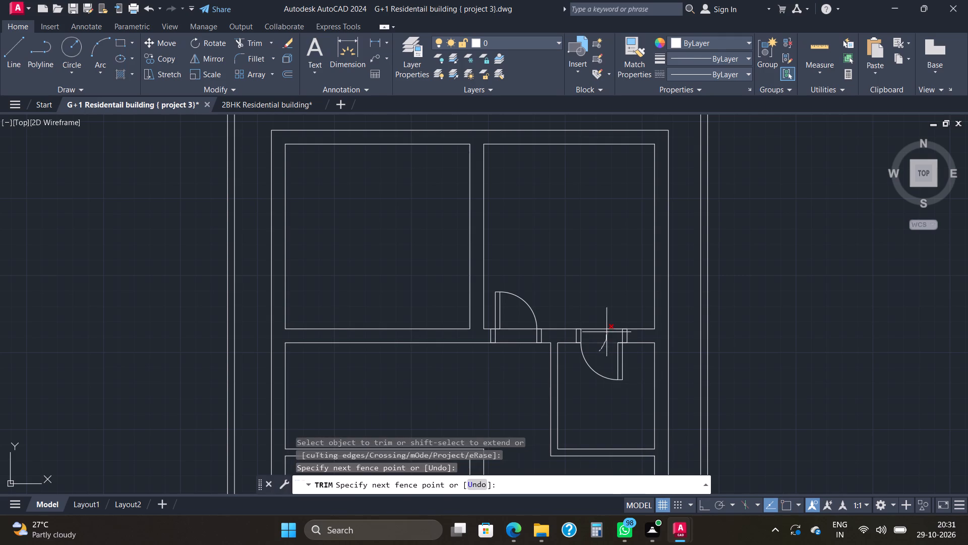
{"action": "left_click_drag", "start_coordinate": [607, 326], "coordinate": [604, 310]}
{"action": "left_click_drag", "start_coordinate": [514, 319], "coordinate": [513, 350]}
{"action": "scroll", "coordinate": [499, 383], "scroll_direction": "down", "scroll_amount": 1}
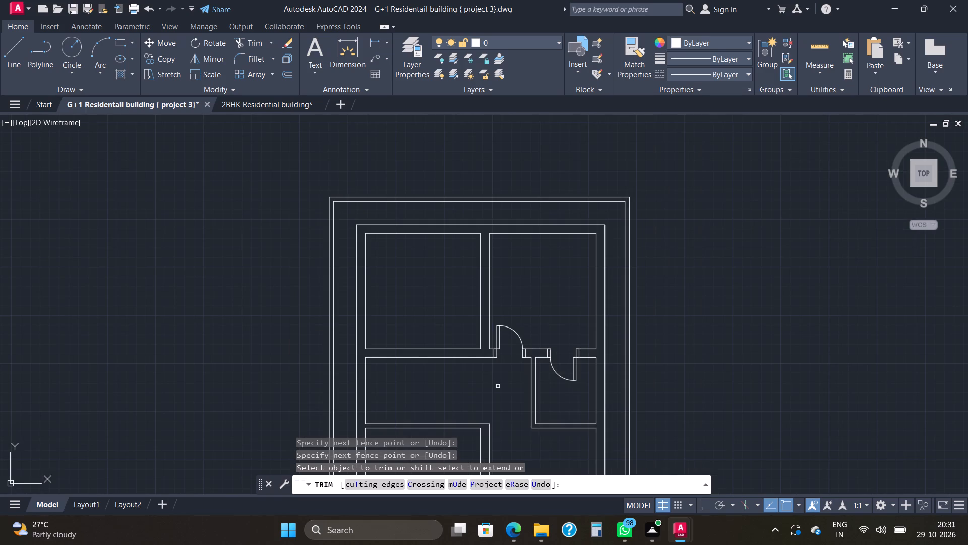
Trim both wall lines across the double door's opening between the lower-right room and the long bottom room.
{"action": "middle_click_drag", "start_coordinate": [496, 390], "coordinate": [560, 292]}
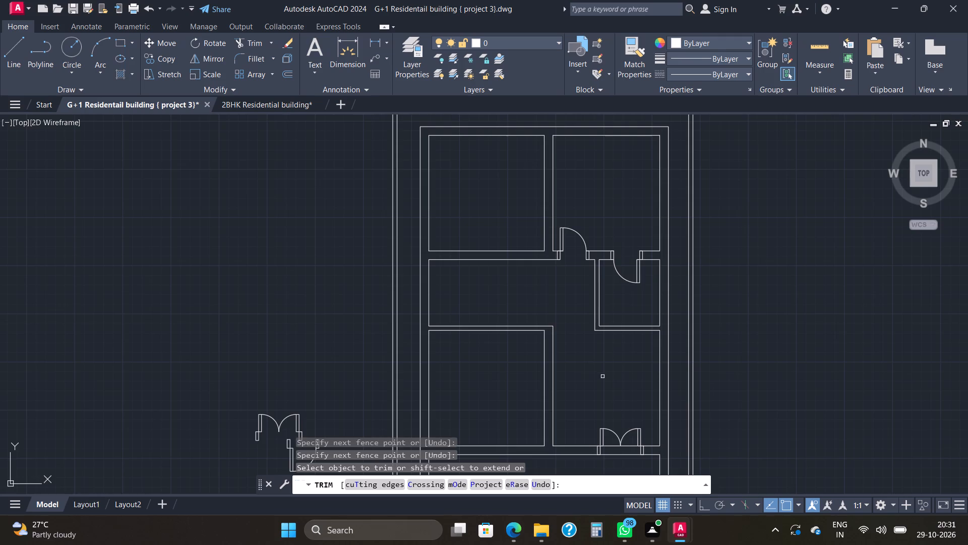
{"action": "middle_click_drag", "start_coordinate": [603, 376], "coordinate": [629, 221]}
{"action": "scroll", "coordinate": [640, 284], "scroll_direction": "up", "scroll_amount": 3}
{"action": "left_click_drag", "start_coordinate": [625, 296], "coordinate": [634, 357]}
{"action": "left_click_drag", "start_coordinate": [714, 297], "coordinate": [703, 340]}
{"action": "scroll", "coordinate": [682, 352], "scroll_direction": "down", "scroll_amount": 1}
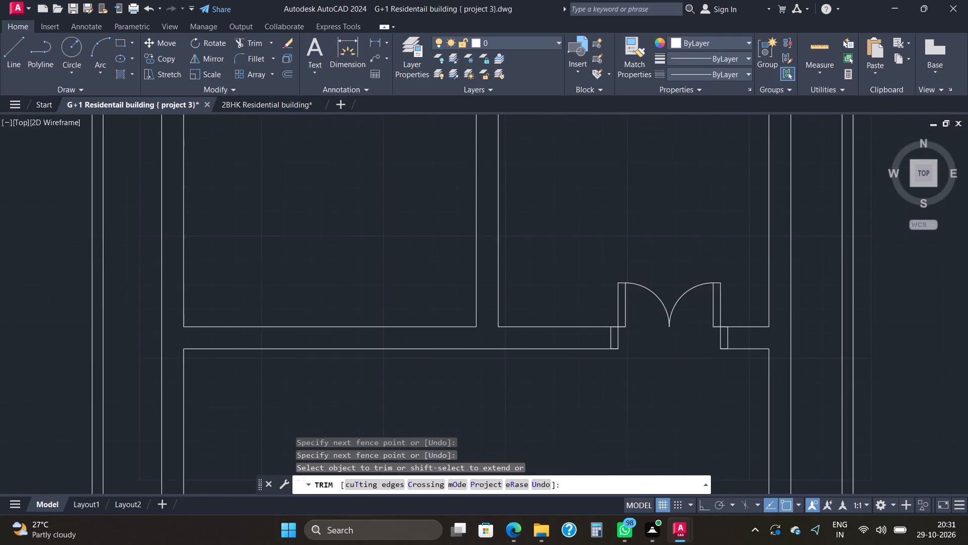
End the trimming and save the G+1 residential building drawing.
{"action": "scroll", "coordinate": [682, 352], "scroll_direction": "down", "scroll_amount": 1}
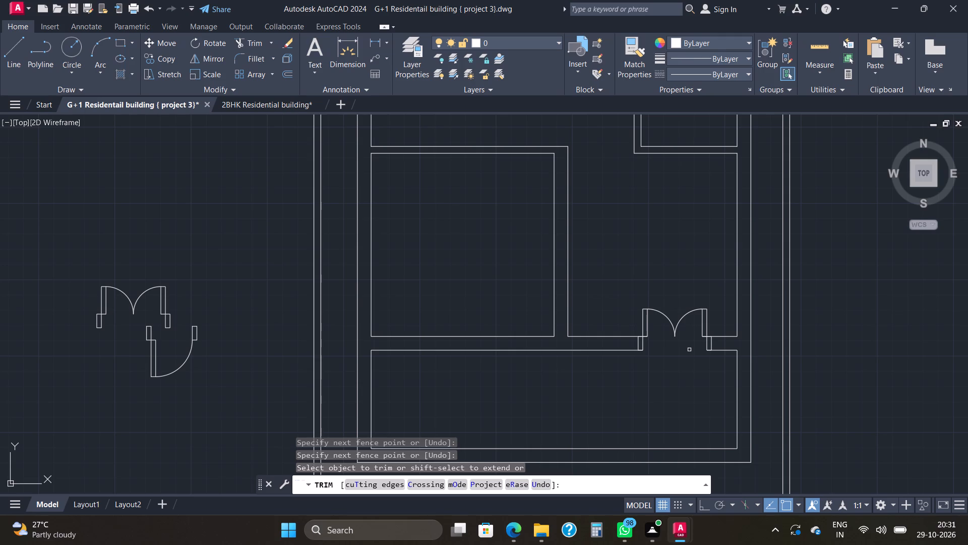
{"action": "scroll", "coordinate": [694, 346], "scroll_direction": "down", "scroll_amount": 3}
{"action": "scroll", "coordinate": [712, 335], "scroll_direction": "up", "scroll_amount": 1}
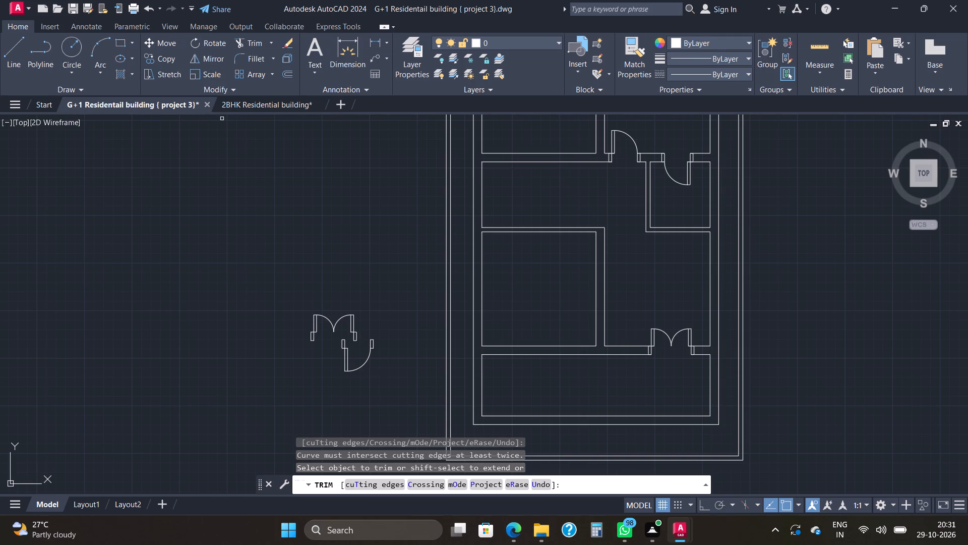
{"action": "key", "text": "ctrl+s"}
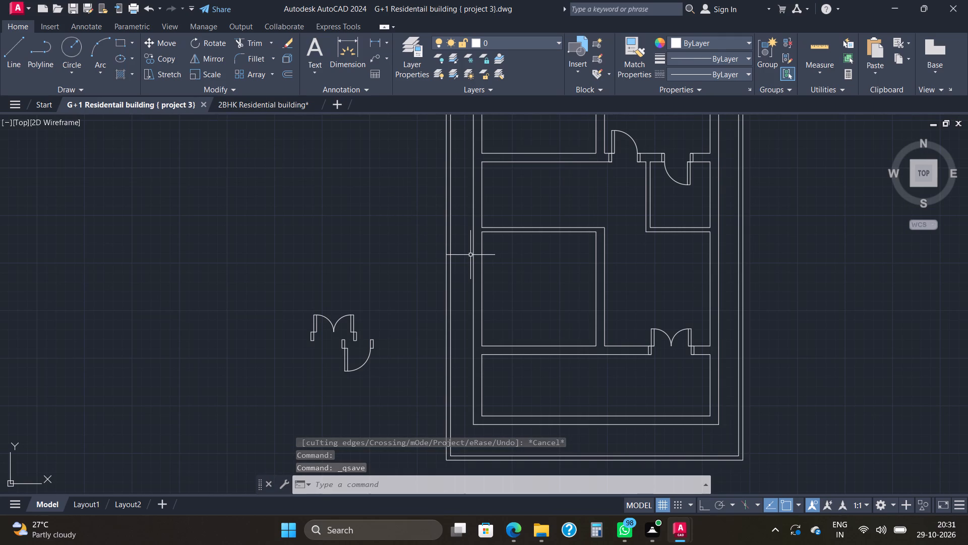
In the 2BHK Residential building drawing, copy the 6'X4' bathroom's door, including leaf, swing arc and both jambs, to the clipboard.
{"action": "left_click", "coordinate": [679, 528]}
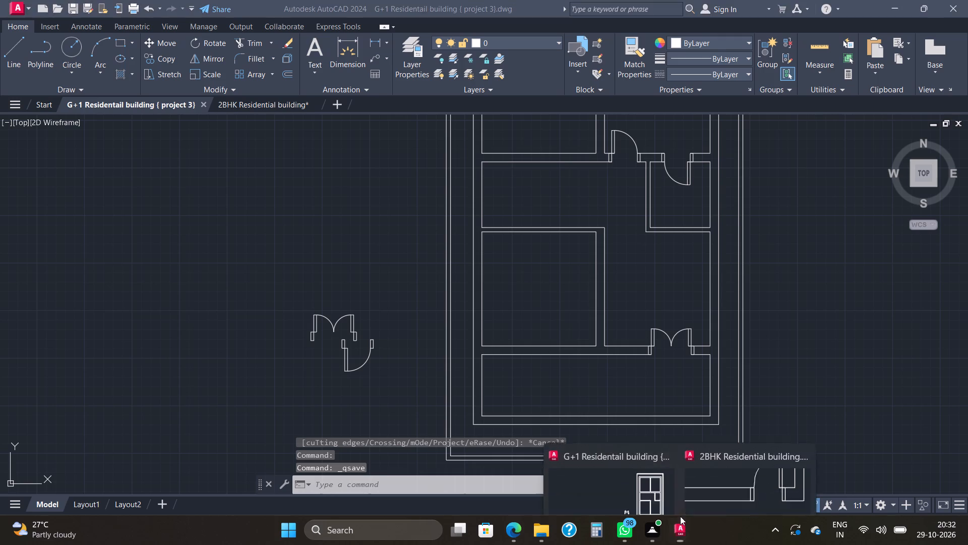
{"action": "left_click", "coordinate": [715, 458]}
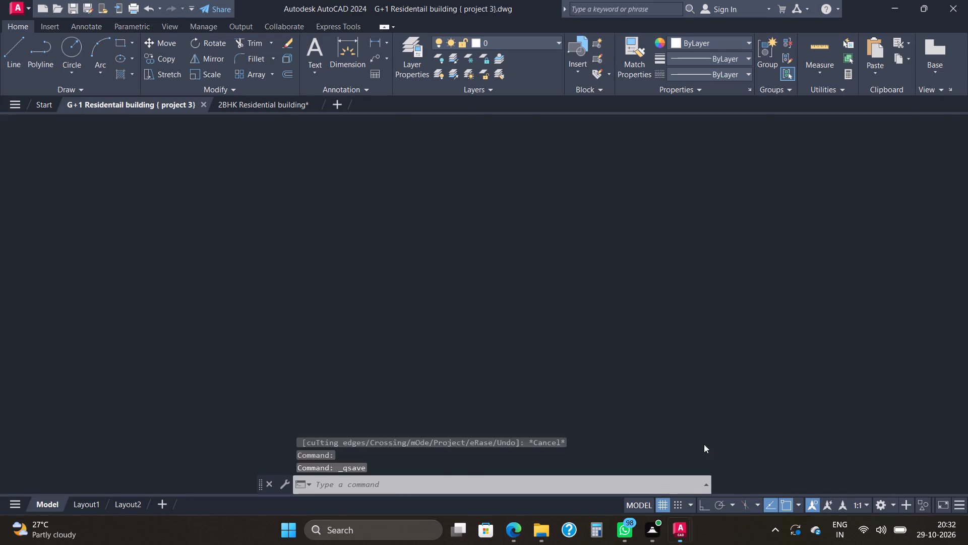
{"action": "scroll", "coordinate": [620, 336], "scroll_direction": "down", "scroll_amount": 2}
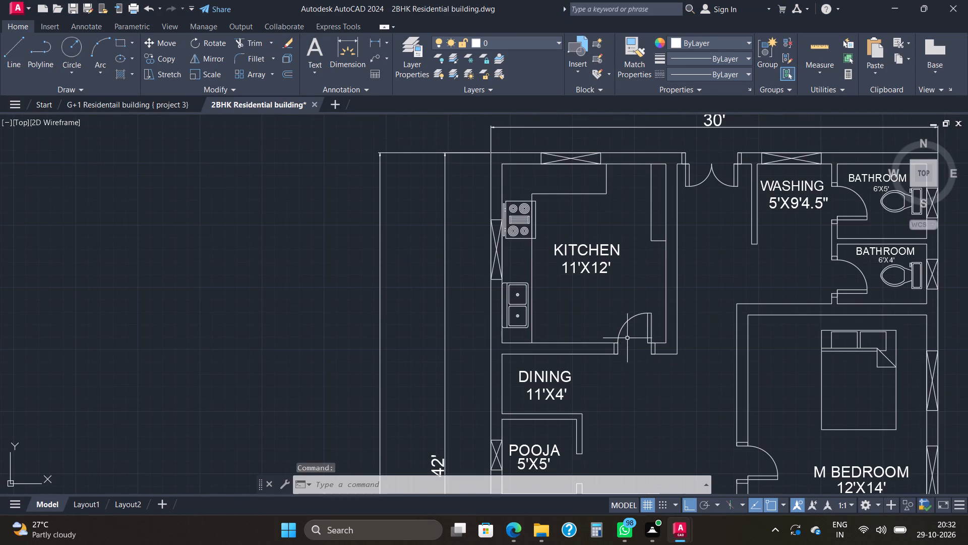
{"action": "middle_click_drag", "start_coordinate": [631, 387], "coordinate": [595, 282]}
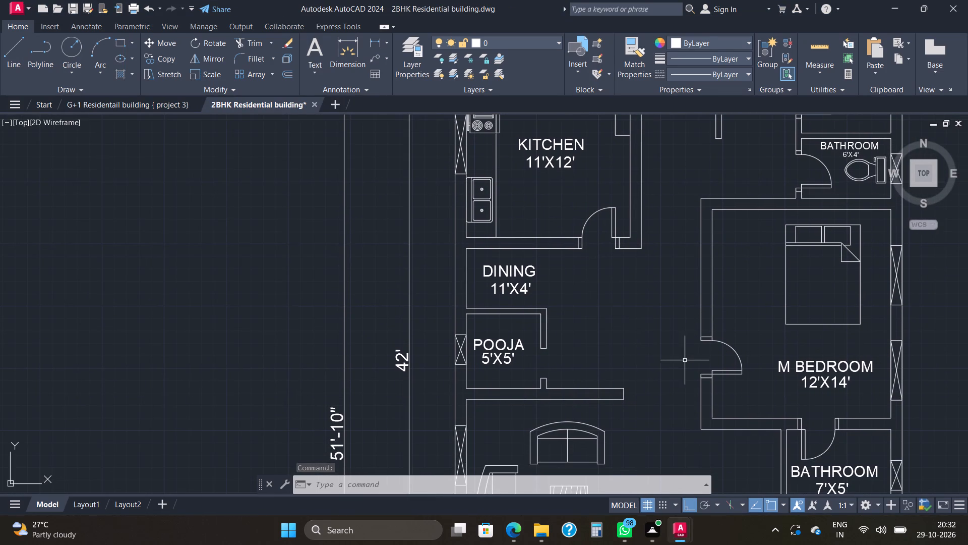
{"action": "middle_click_drag", "start_coordinate": [741, 294], "coordinate": [660, 371]}
{"action": "scroll", "coordinate": [761, 265], "scroll_direction": "up", "scroll_amount": 1}
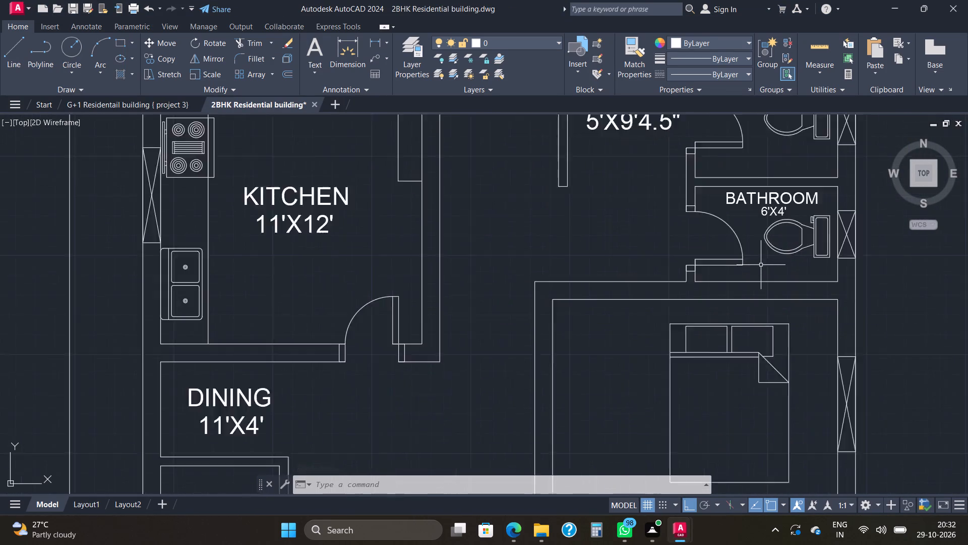
{"action": "scroll", "coordinate": [761, 265], "scroll_direction": "up", "scroll_amount": 1}
{"action": "left_click", "coordinate": [693, 272]}
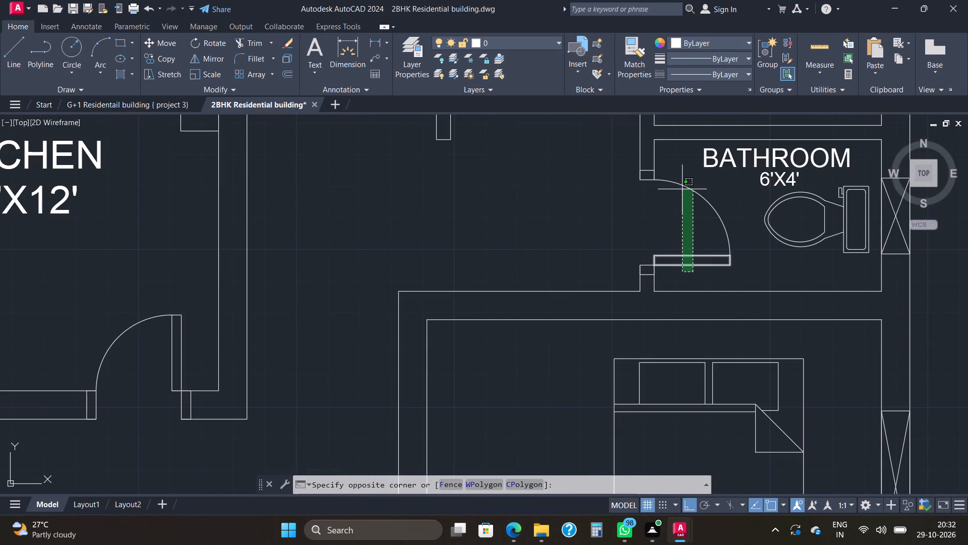
{"action": "left_click", "coordinate": [682, 189]}
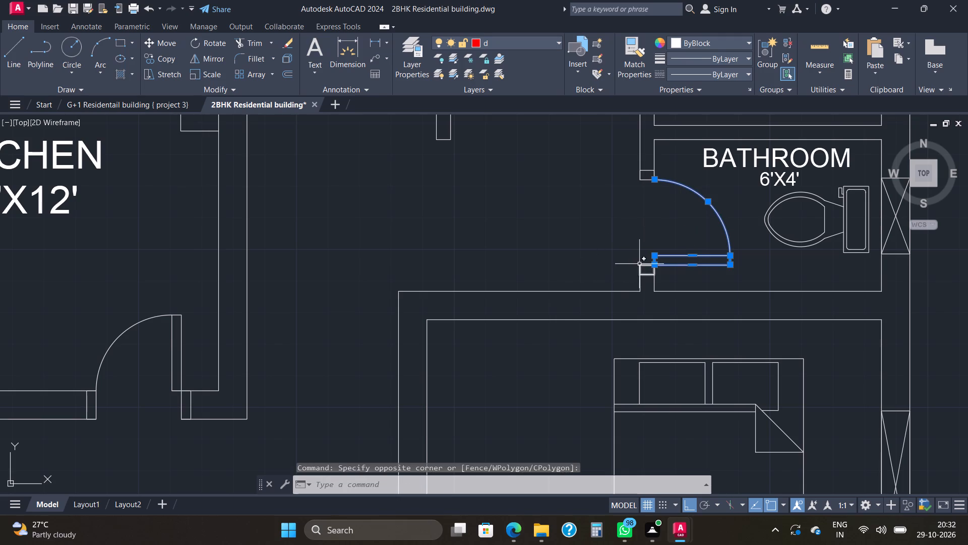
{"action": "left_click", "coordinate": [641, 265]}
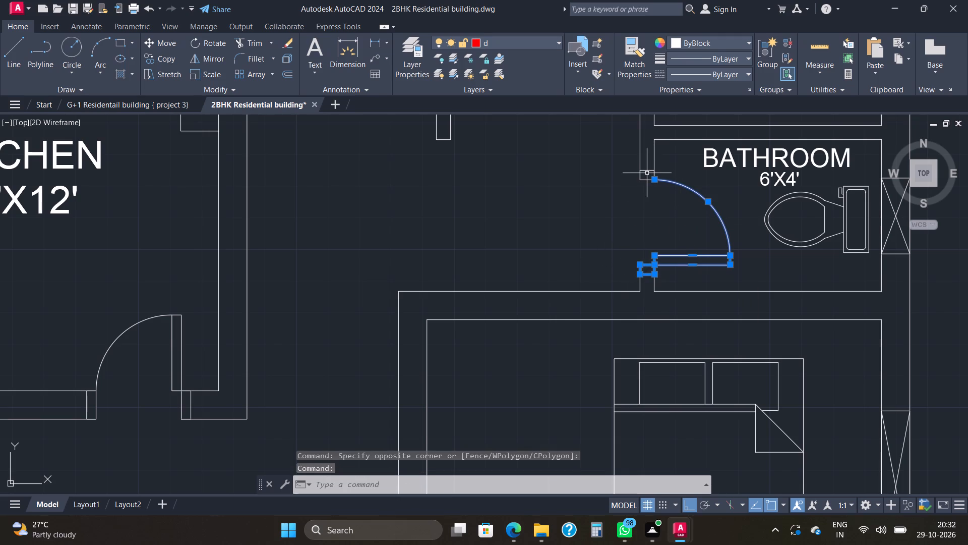
{"action": "left_click", "coordinate": [647, 172]}
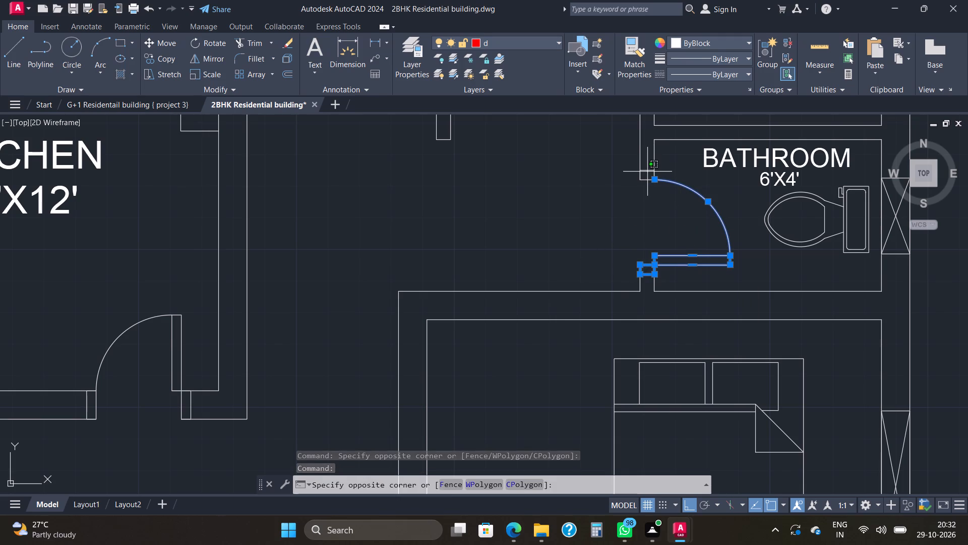
{"action": "left_click", "coordinate": [647, 171]}
{"action": "left_click", "coordinate": [647, 171]}
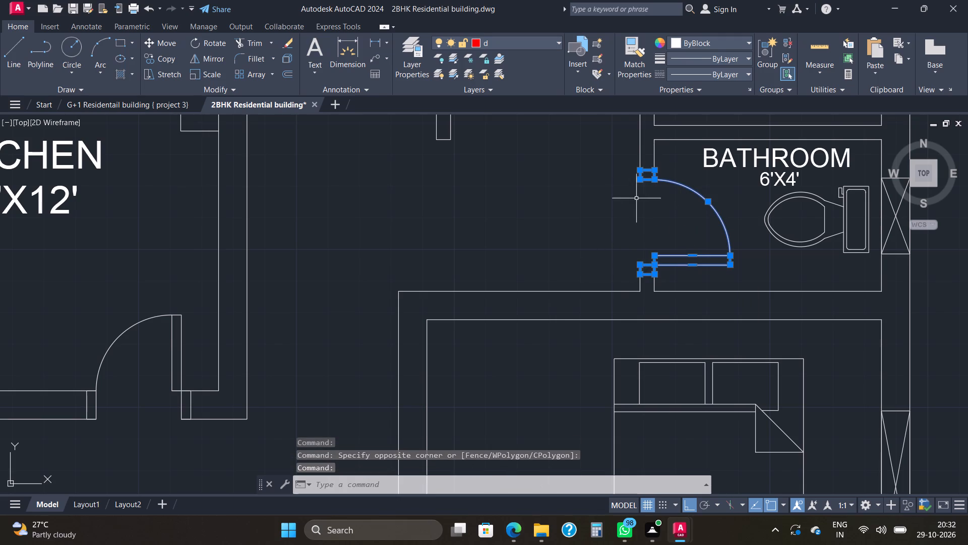
{"action": "key", "text": "ctrl+c"}
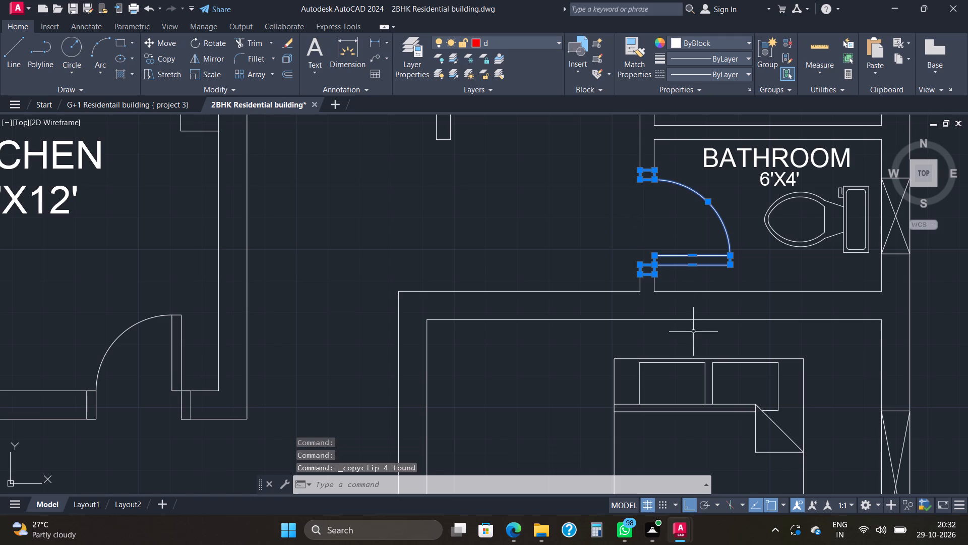
Return to the G+1 drawing and paste the bathroom door in the empty space beside the plan, above the spare double door.
{"action": "left_click", "coordinate": [677, 527]}
{"action": "left_click", "coordinate": [626, 480]}
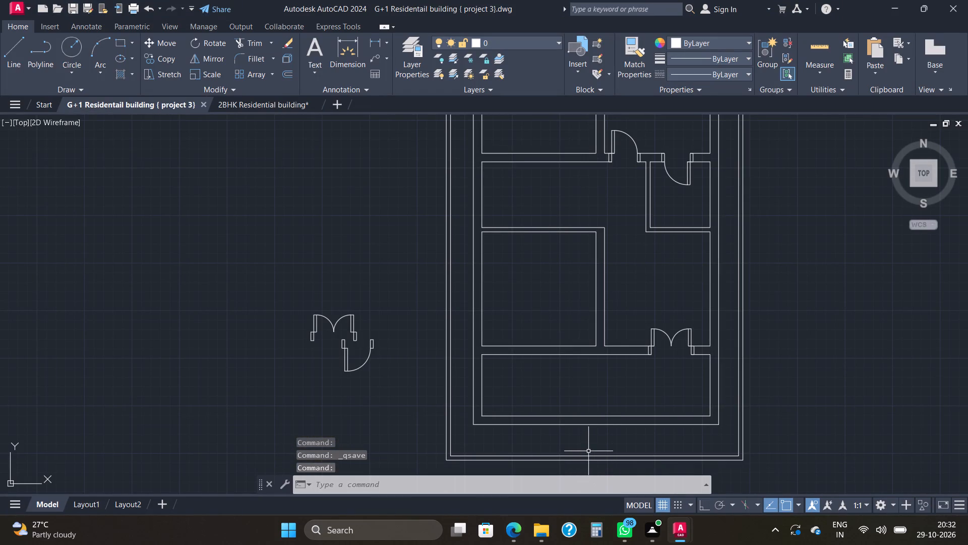
{"action": "key", "text": "ctrl+v"}
{"action": "left_click", "coordinate": [340, 267]}
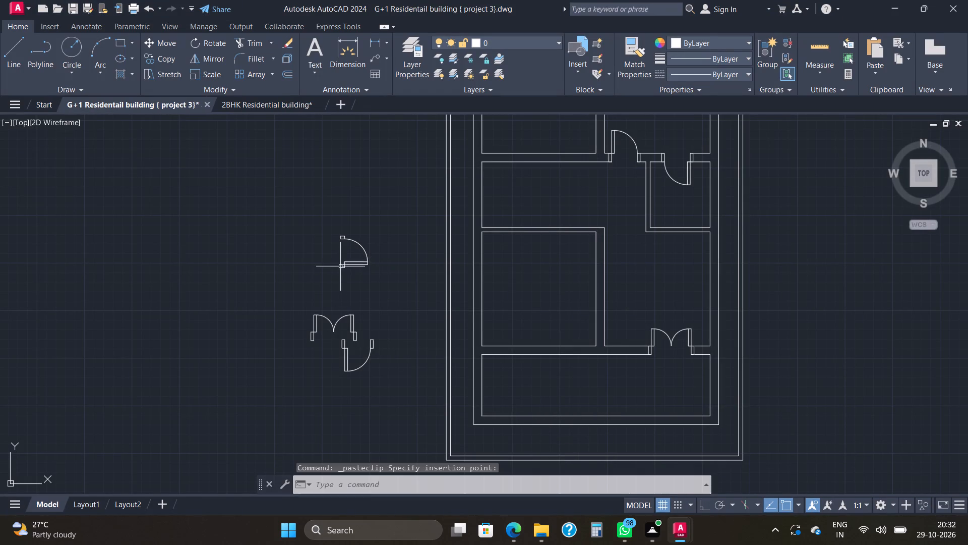
{"action": "key", "text": "Escape"}
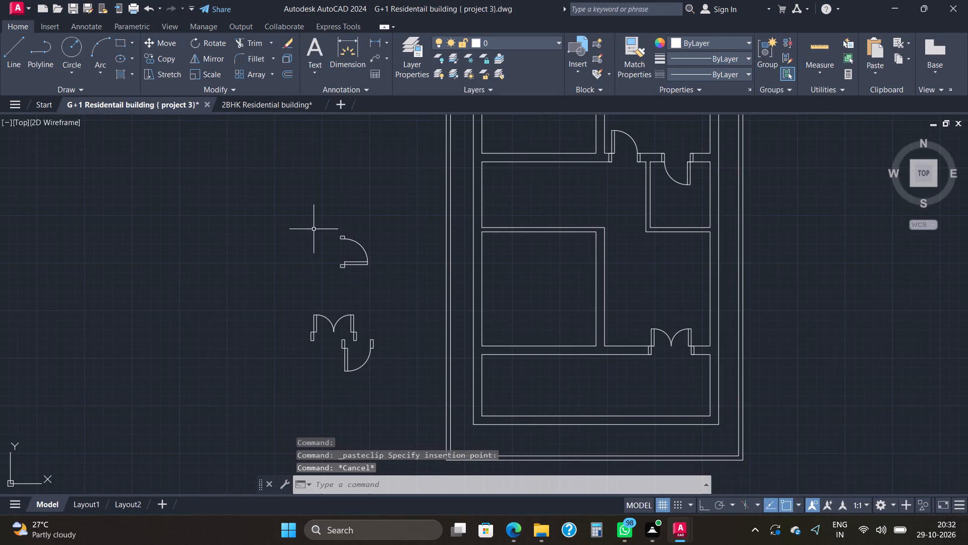
Rotate the pasted door 90° clockwise about its upper jamb with Ortho on, so the leaf points down.
{"action": "left_click", "coordinate": [314, 229]}
{"action": "left_click_drag", "start_coordinate": [387, 281], "coordinate": [388, 276]}
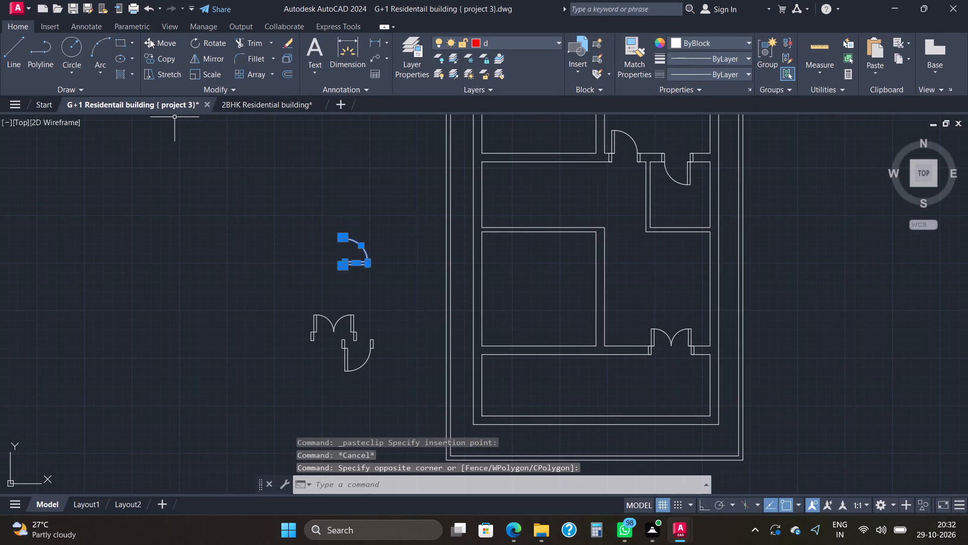
{"action": "left_click", "coordinate": [193, 40]}
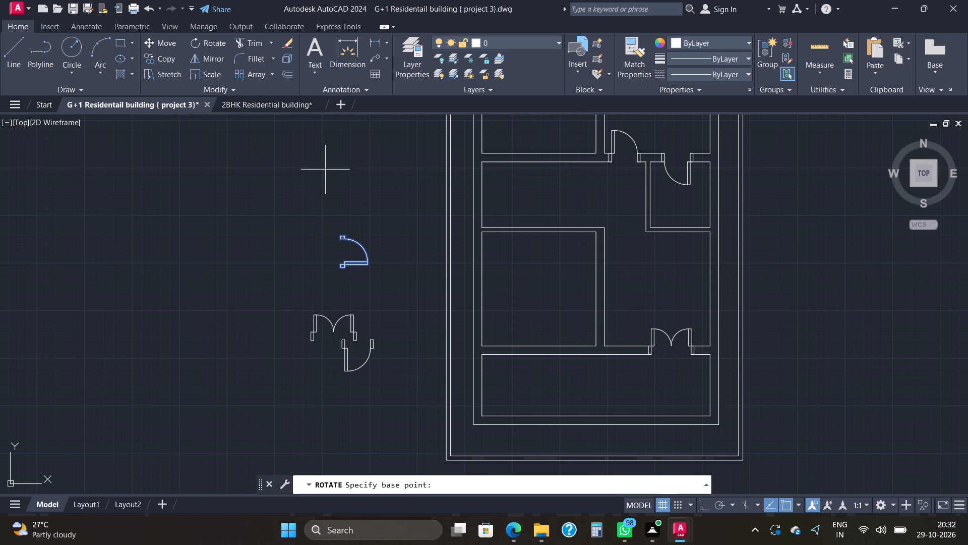
{"action": "left_click", "coordinate": [344, 233]}
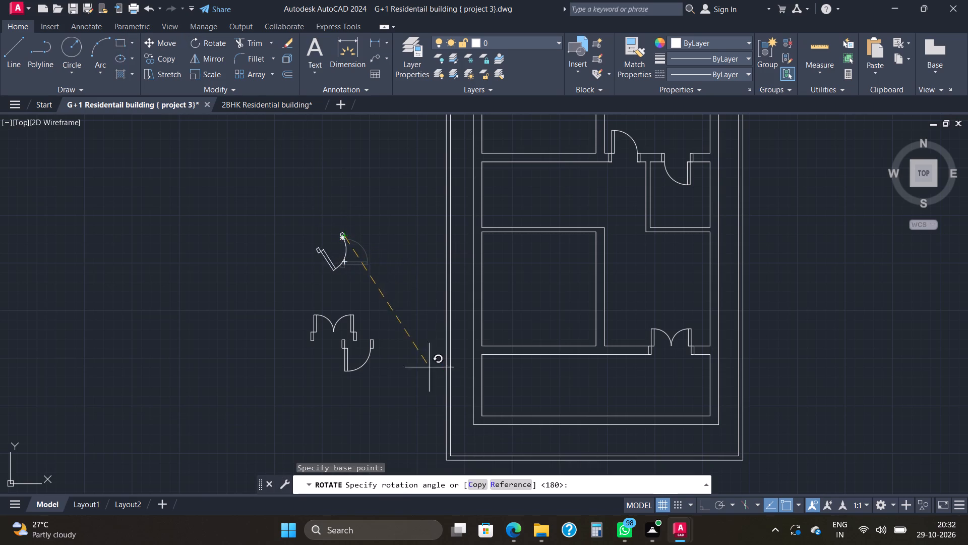
{"action": "left_click", "coordinate": [706, 504]}
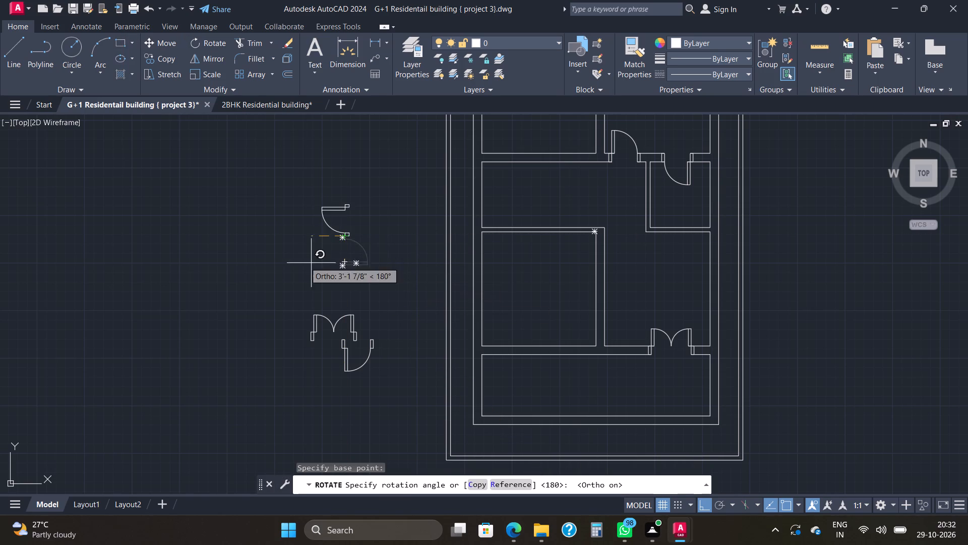
{"action": "left_click", "coordinate": [365, 323]}
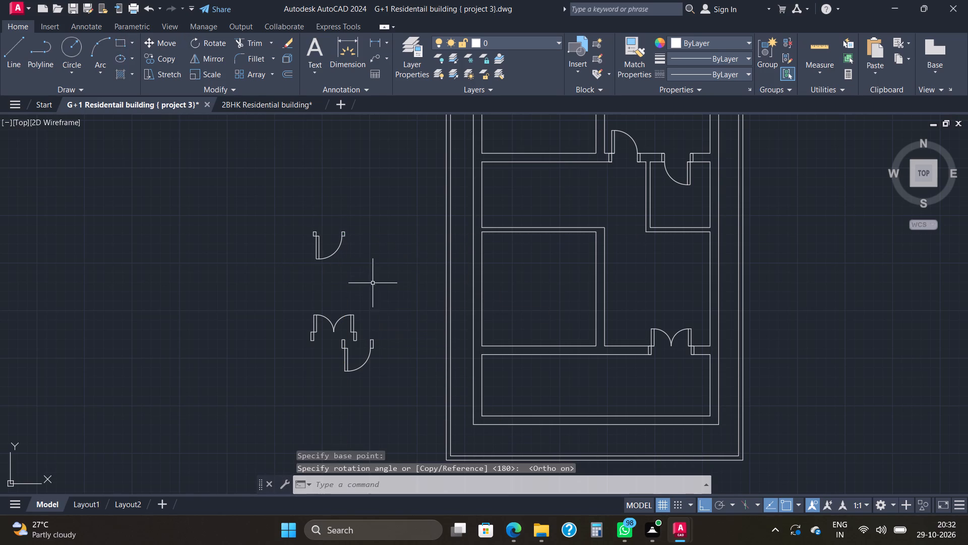
With Ortho off, move the rotated door into the lower-left room's upper wall, near its left corner, with the leaf swinging inward.
{"action": "left_click", "coordinate": [366, 241]}
{"action": "left_click", "coordinate": [264, 243]}
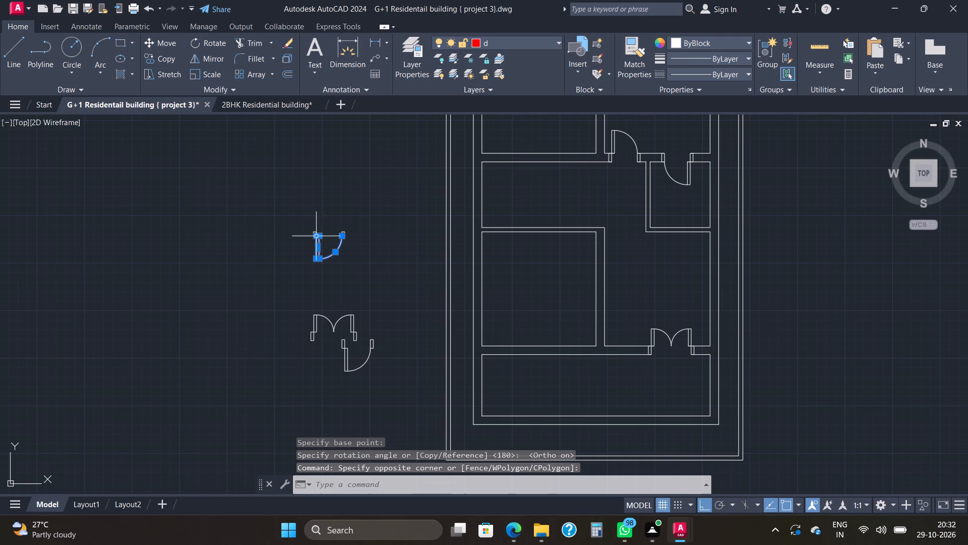
{"action": "scroll", "coordinate": [322, 233], "scroll_direction": "up", "scroll_amount": 4}
{"action": "left_click", "coordinate": [227, 240]}
{"action": "left_click", "coordinate": [524, 290]}
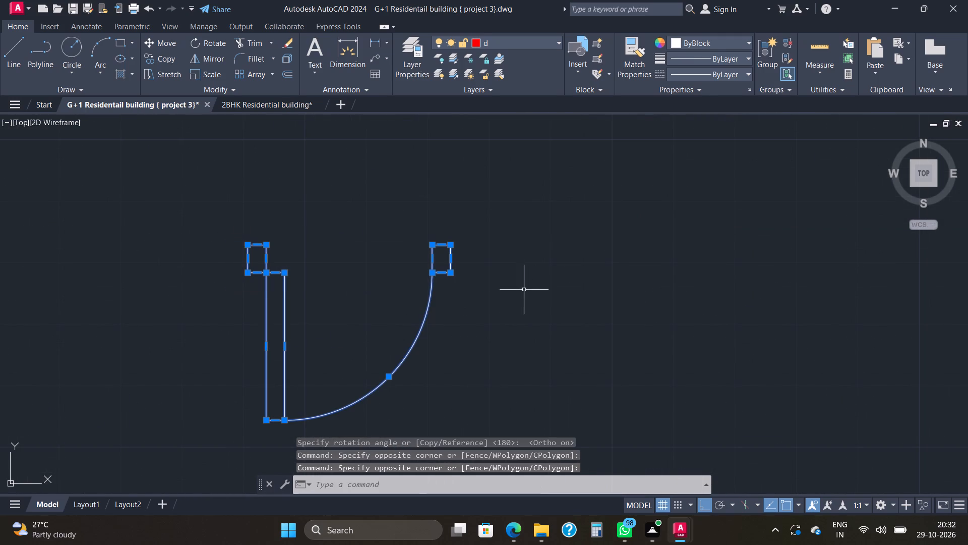
{"action": "left_click", "coordinate": [150, 39]}
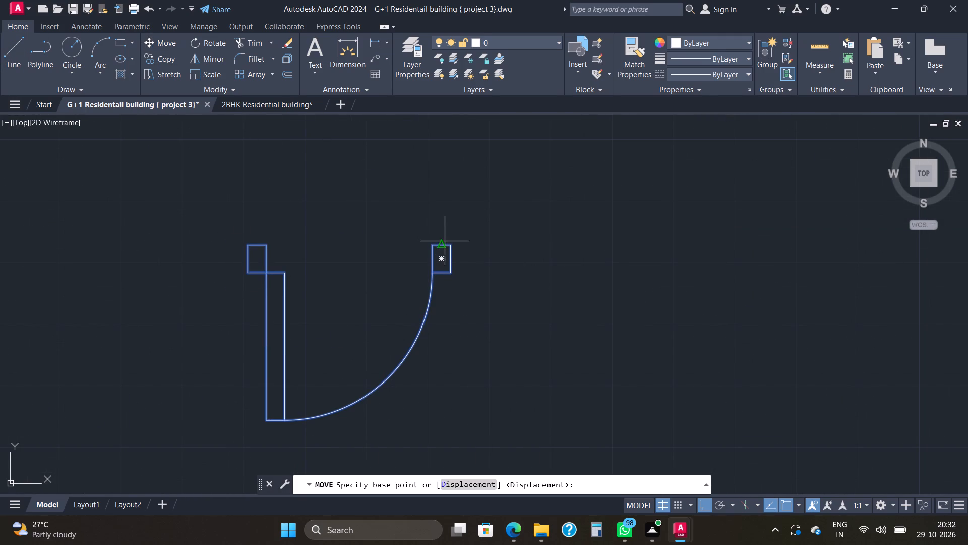
{"action": "left_click", "coordinate": [447, 244]}
{"action": "middle_click_drag", "start_coordinate": [650, 319], "coordinate": [462, 274]}
{"action": "scroll", "coordinate": [462, 274], "scroll_direction": "down", "scroll_amount": 3}
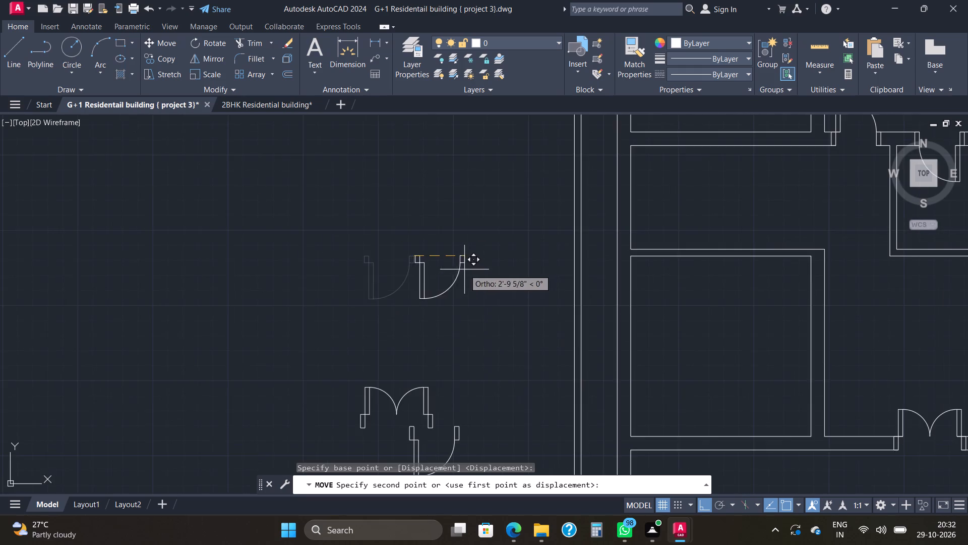
{"action": "scroll", "coordinate": [518, 290], "scroll_direction": "down", "scroll_amount": 1}
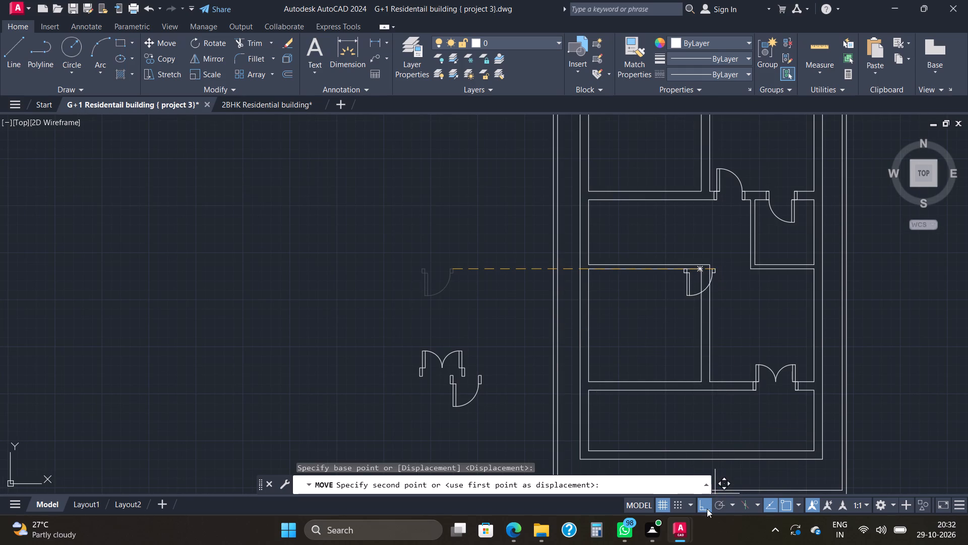
{"action": "left_click", "coordinate": [707, 509]}
{"action": "scroll", "coordinate": [626, 283], "scroll_direction": "up", "scroll_amount": 3}
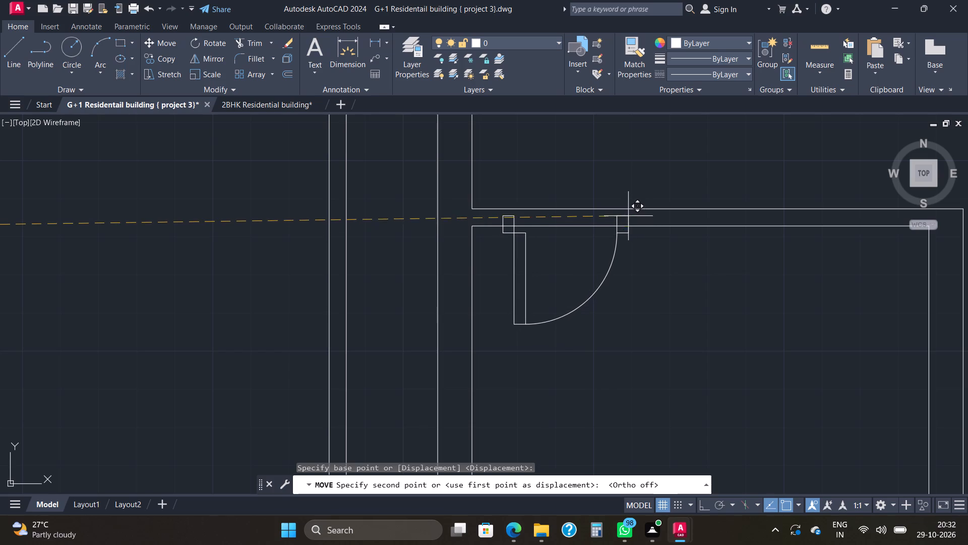
{"action": "left_click", "coordinate": [635, 209]}
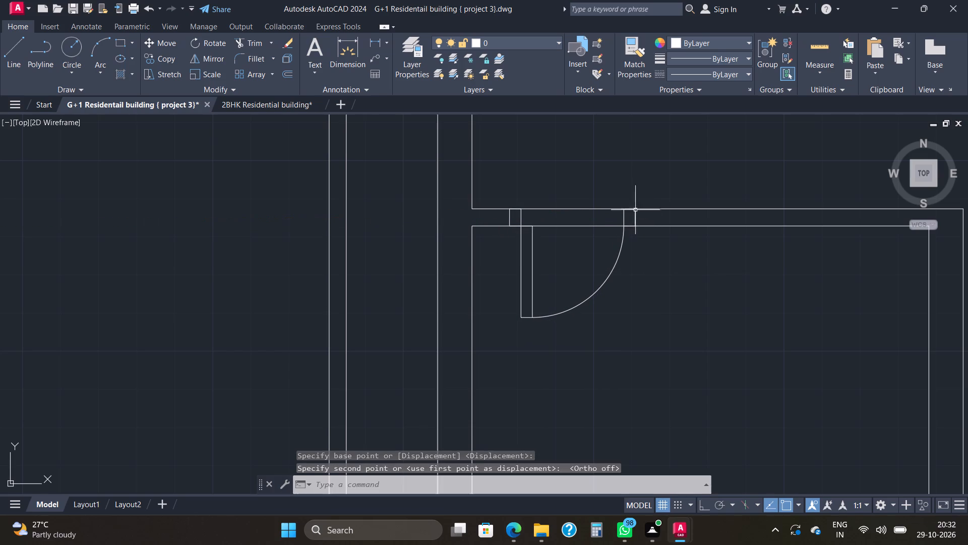
Trim both wall lines across the new door's opening in the lower-left room's upper wall.
{"action": "scroll", "coordinate": [665, 285], "scroll_direction": "down", "scroll_amount": 2}
{"action": "scroll", "coordinate": [700, 333], "scroll_direction": "down", "scroll_amount": 1}
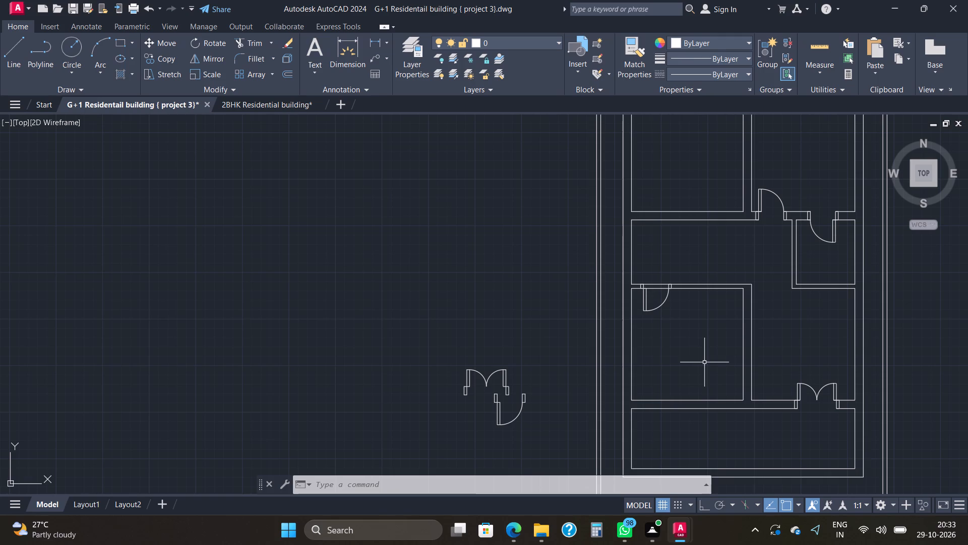
{"action": "type", "text": "tr"}
{"action": "key", "text": "Return"}
{"action": "key", "text": "Return"}
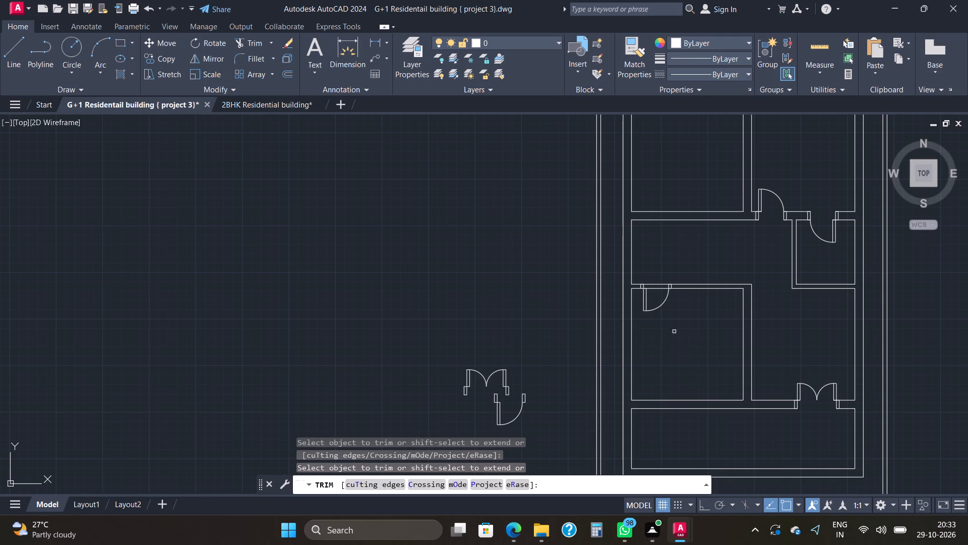
{"action": "scroll", "coordinate": [661, 302], "scroll_direction": "up", "scroll_amount": 3}
{"action": "left_click_drag", "start_coordinate": [625, 262], "coordinate": [626, 244]}
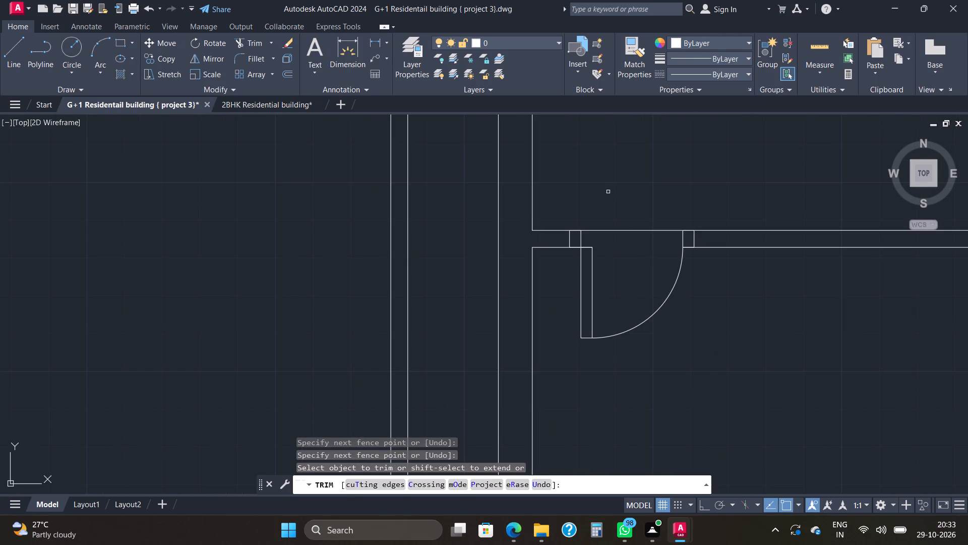
{"action": "left_click_drag", "start_coordinate": [615, 214], "coordinate": [622, 249]}
{"action": "key", "text": "Escape"}
{"action": "key", "text": "Escape"}
{"action": "key", "text": "Escape"}
{"action": "key", "text": "Escape"}
{"action": "key", "text": "Escape"}
{"action": "key", "text": "Escape"}
{"action": "key", "text": "Escape"}
{"action": "key", "text": "Escape"}
{"action": "key", "text": "Escape"}
{"action": "key", "text": "Escape"}
{"action": "key", "text": "Escape"}
{"action": "key", "text": "Escape"}
{"action": "key", "text": "Escape"}
{"action": "key", "text": "Escape"}
{"action": "key", "text": "Escape"}
{"action": "key", "text": "Escape"}
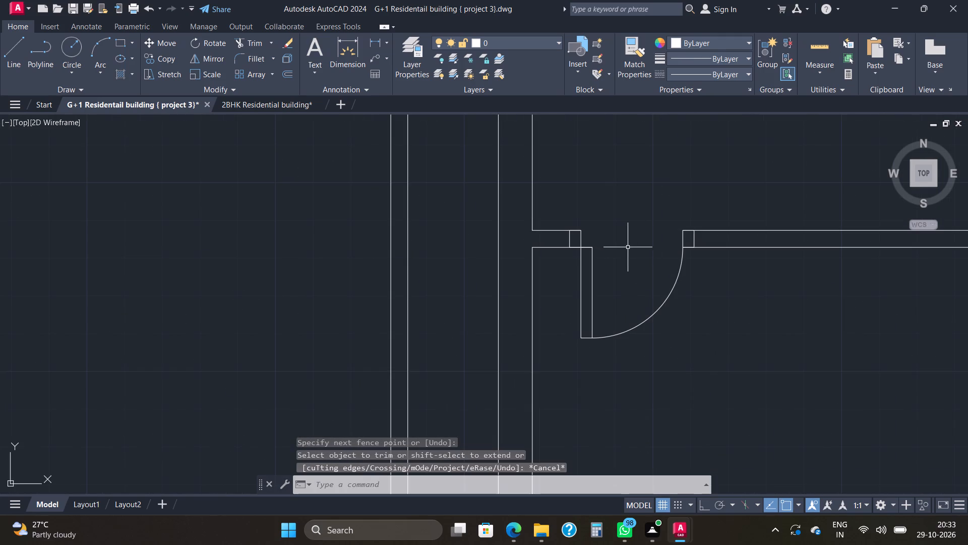
{"action": "scroll", "coordinate": [744, 330], "scroll_direction": "down", "scroll_amount": 4}
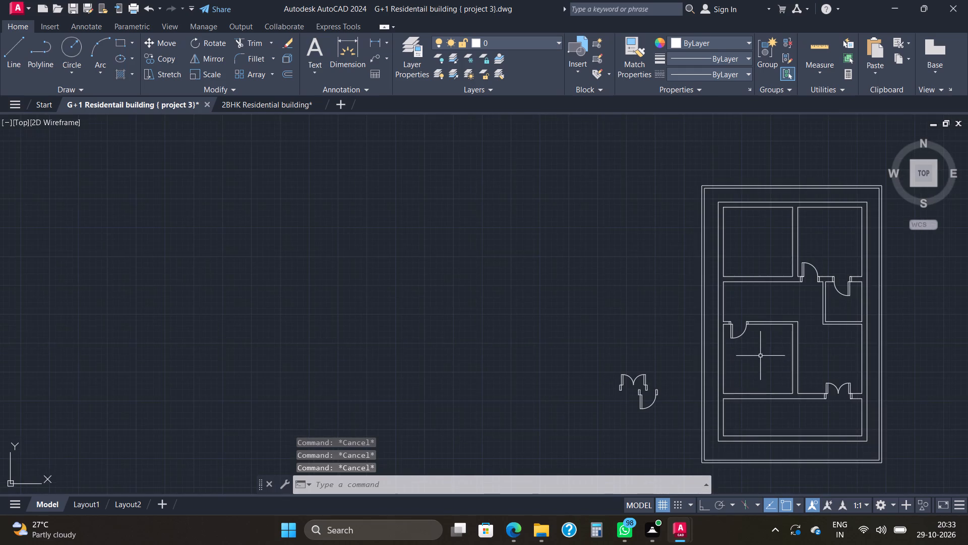
{"action": "middle_click_drag", "start_coordinate": [760, 357], "coordinate": [648, 326]}
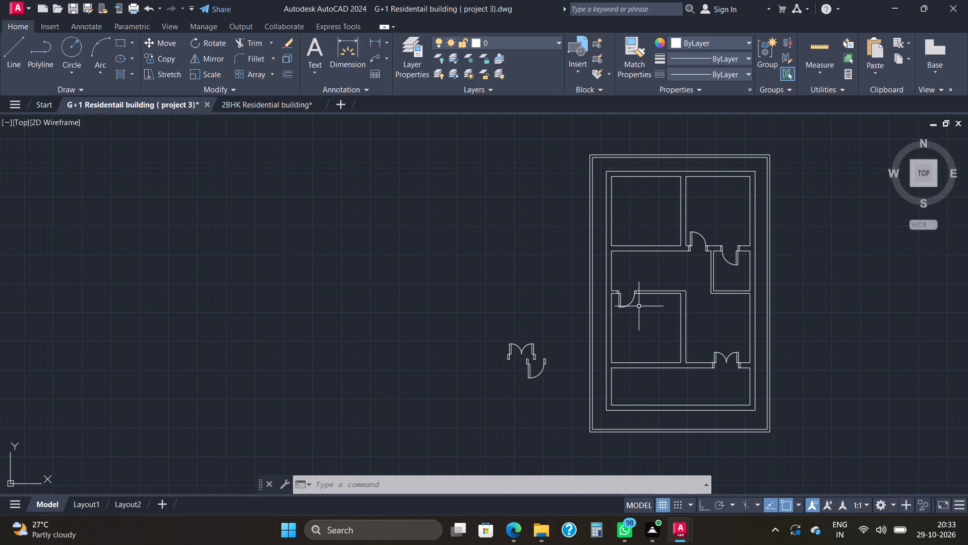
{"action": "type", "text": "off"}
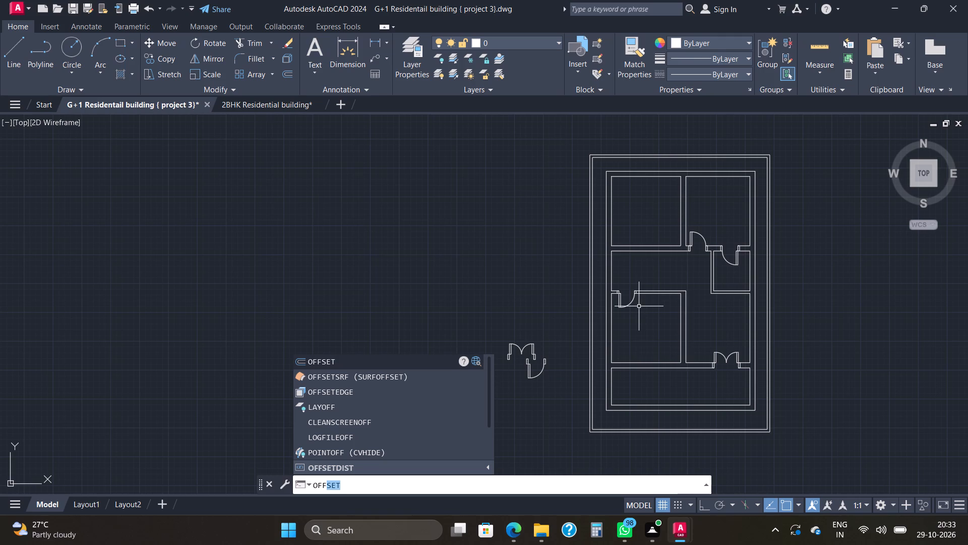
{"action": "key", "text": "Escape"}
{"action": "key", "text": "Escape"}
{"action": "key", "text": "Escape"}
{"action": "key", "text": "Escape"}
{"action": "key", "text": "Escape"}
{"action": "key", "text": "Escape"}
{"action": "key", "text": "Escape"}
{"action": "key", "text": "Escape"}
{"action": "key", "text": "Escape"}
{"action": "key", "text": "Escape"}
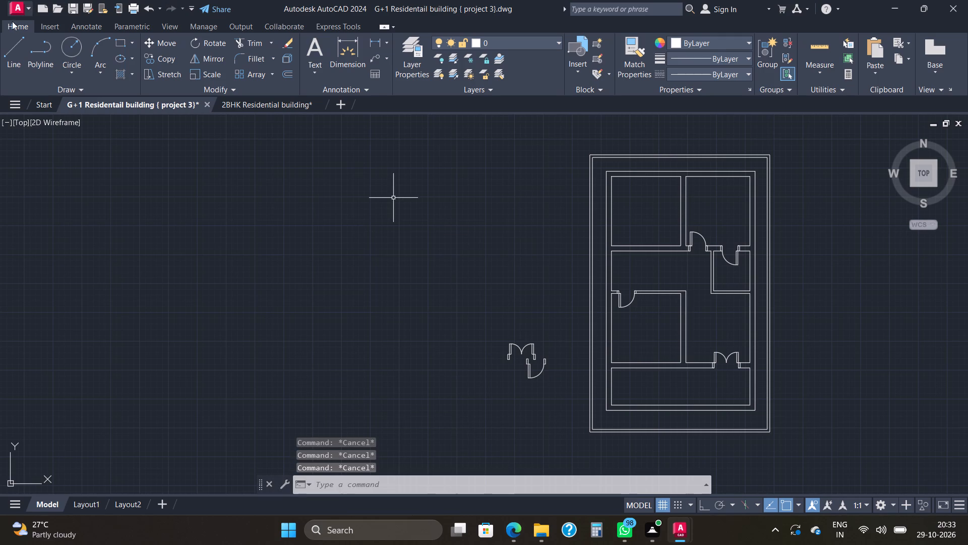
With Ortho on, draw a vertical line across the full thickness of the upper-left room's lower wall, near its left corner.
{"action": "left_click", "coordinate": [16, 40]}
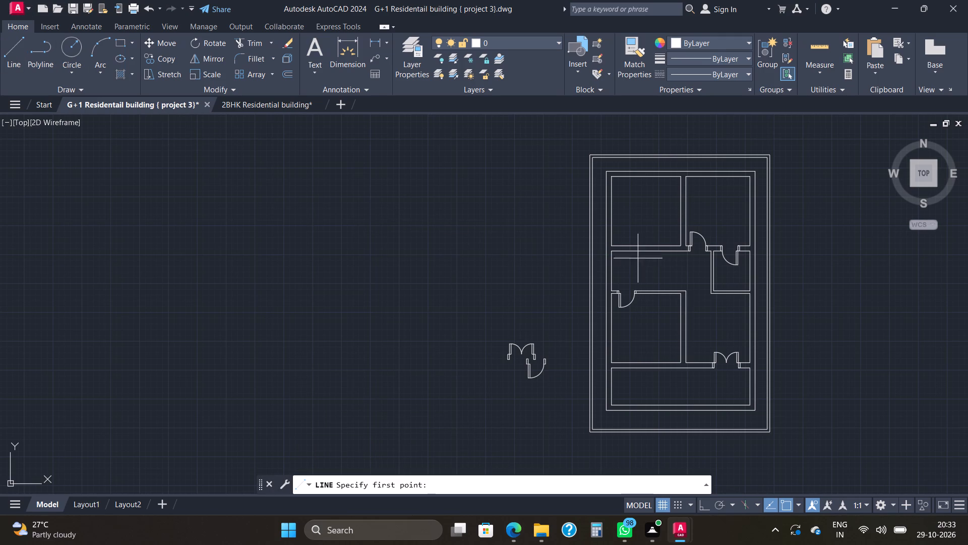
{"action": "scroll", "coordinate": [630, 253], "scroll_direction": "up", "scroll_amount": 3}
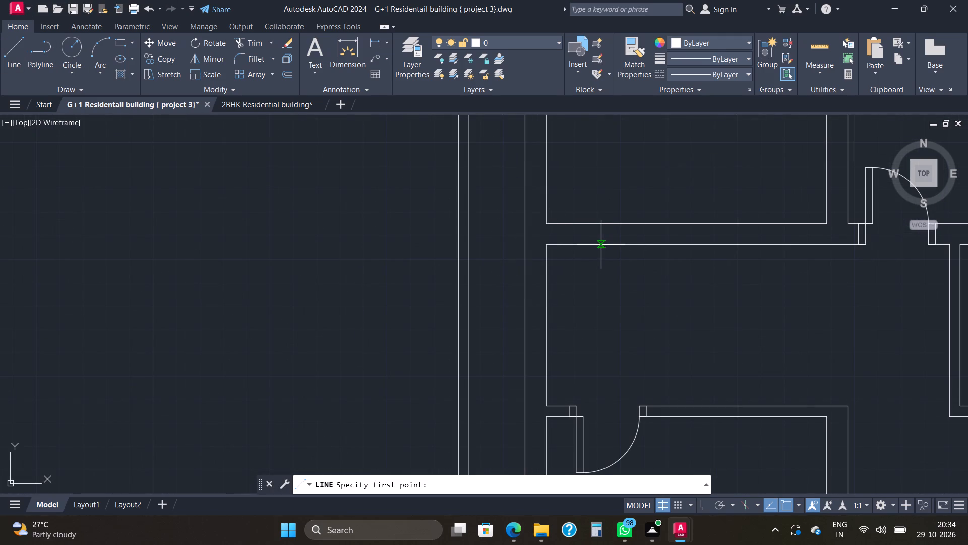
{"action": "left_click", "coordinate": [597, 244]}
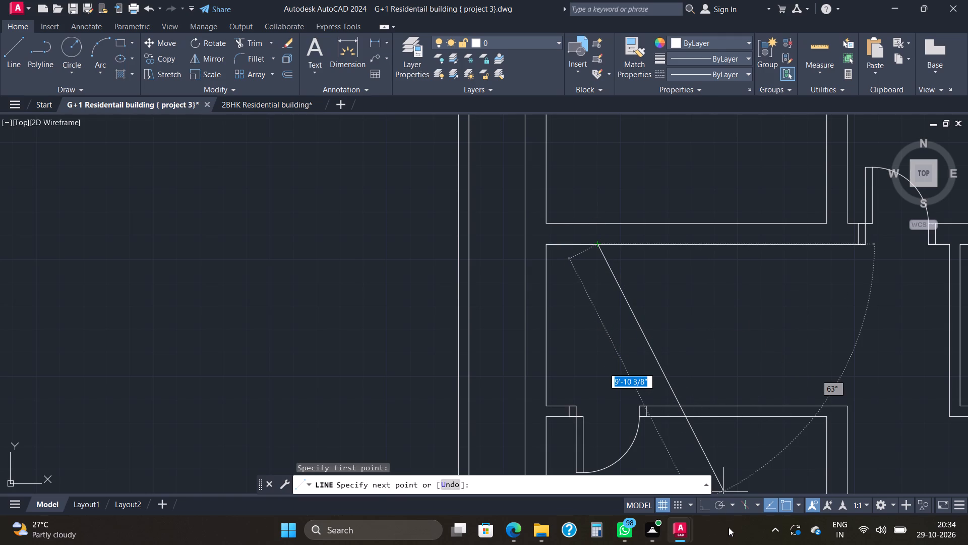
{"action": "left_click_drag", "start_coordinate": [707, 506], "coordinate": [705, 501]}
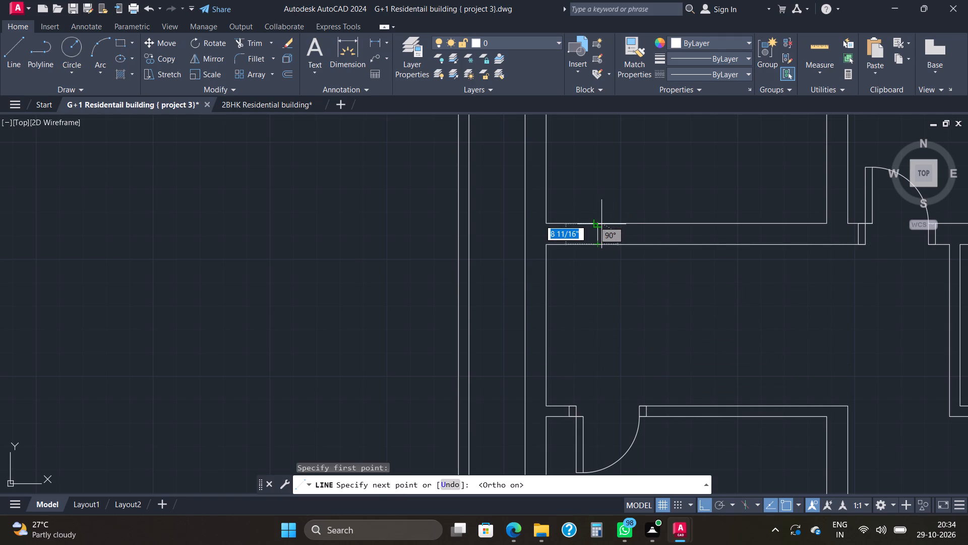
{"action": "left_click", "coordinate": [594, 223]}
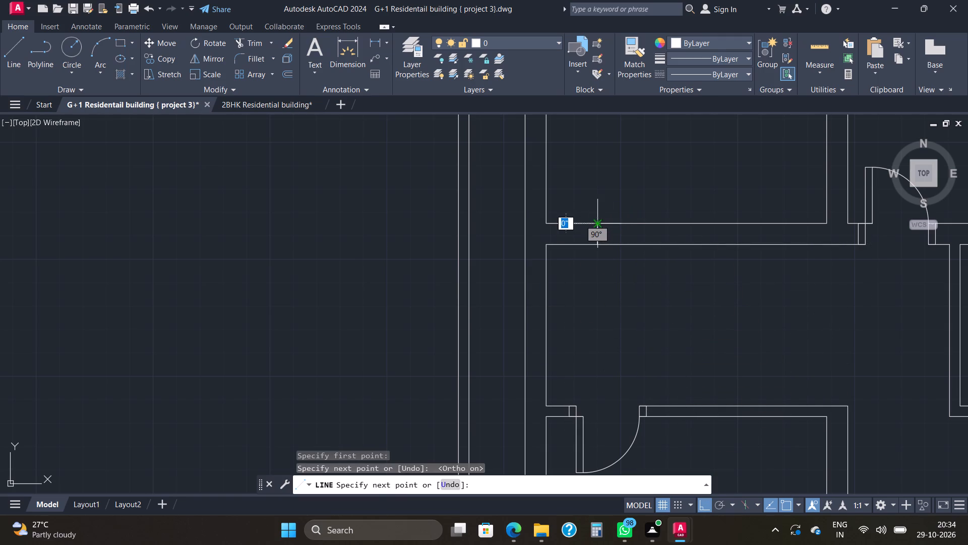
{"action": "key", "text": "Escape"}
{"action": "key", "text": "Escape"}
{"action": "key", "text": "Escape"}
{"action": "key", "text": "Escape"}
{"action": "key", "text": "Escape"}
{"action": "key", "text": "Escape"}
{"action": "key", "text": "Escape"}
{"action": "key", "text": "Escape"}
{"action": "key", "text": "Escape"}
{"action": "key", "text": "Escape"}
{"action": "key", "text": "Escape"}
{"action": "key", "text": "Escape"}
{"action": "key", "text": "Escape"}
{"action": "key", "text": "Escape"}
{"action": "key", "text": "Escape"}
{"action": "key", "text": "Escape"}
{"action": "key", "text": "Escape"}
{"action": "key", "text": "Escape"}
{"action": "key", "text": "Escape"}
{"action": "key", "text": "Escape"}
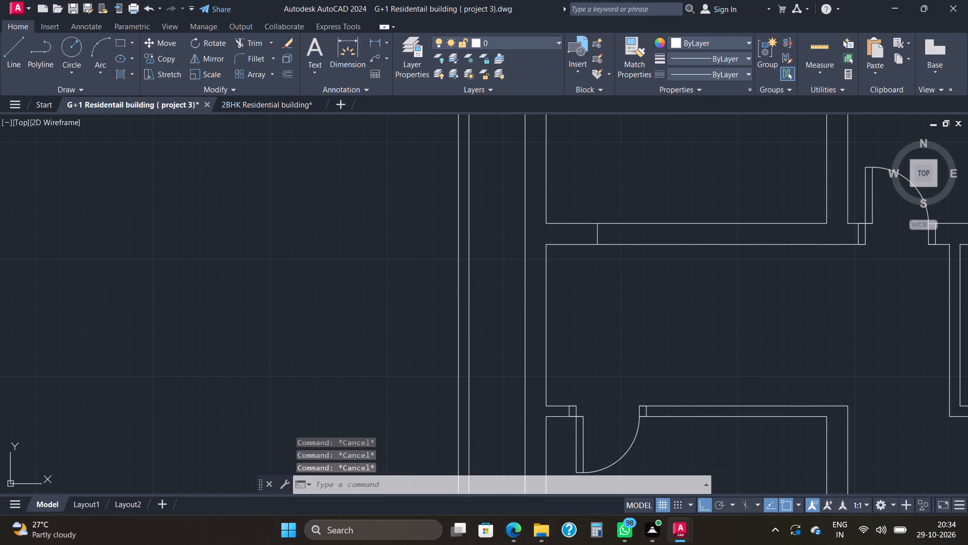
Offset the new cross line 2' to the right within the upper-left room's lower wall.
{"action": "type", "text": "off"}
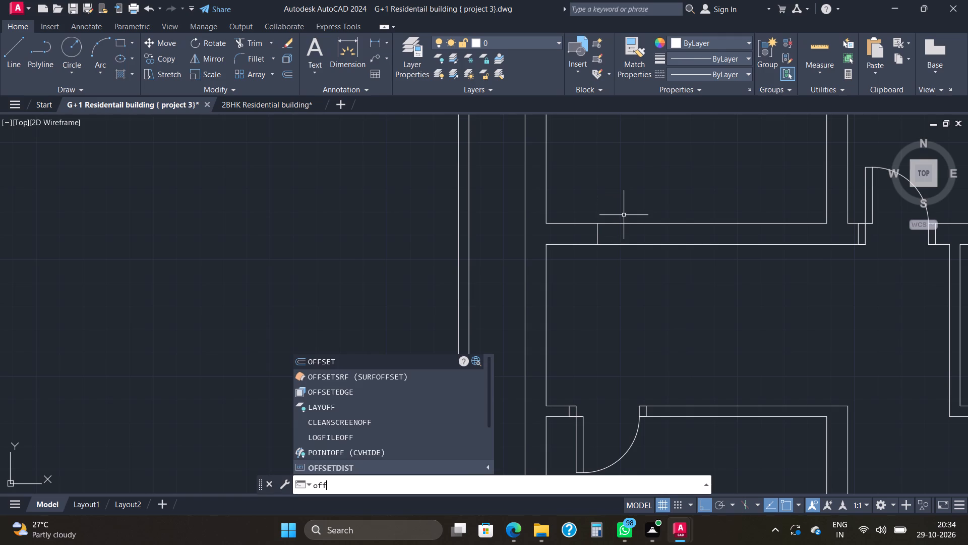
{"action": "key", "text": "Return"}
{"action": "key", "text": "Return"}
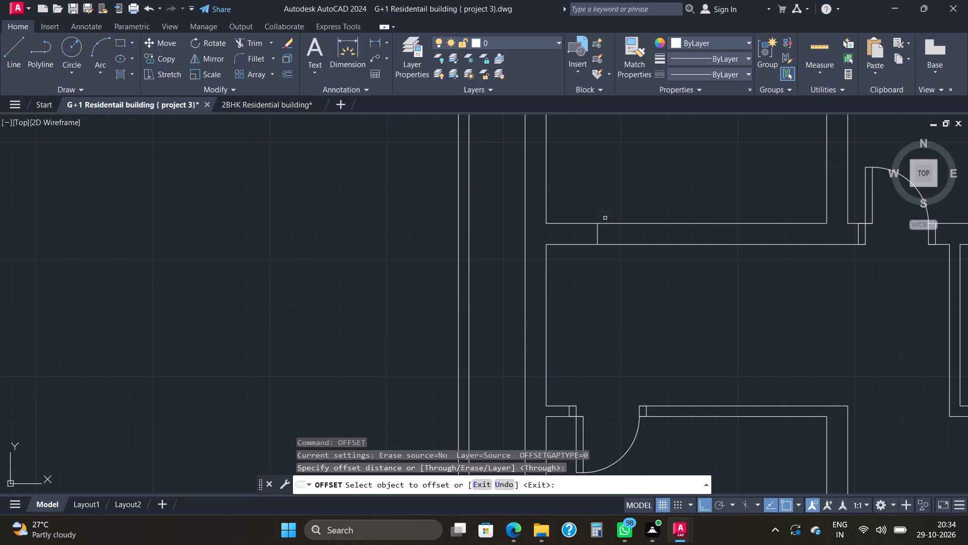
{"action": "left_click", "coordinate": [597, 232]}
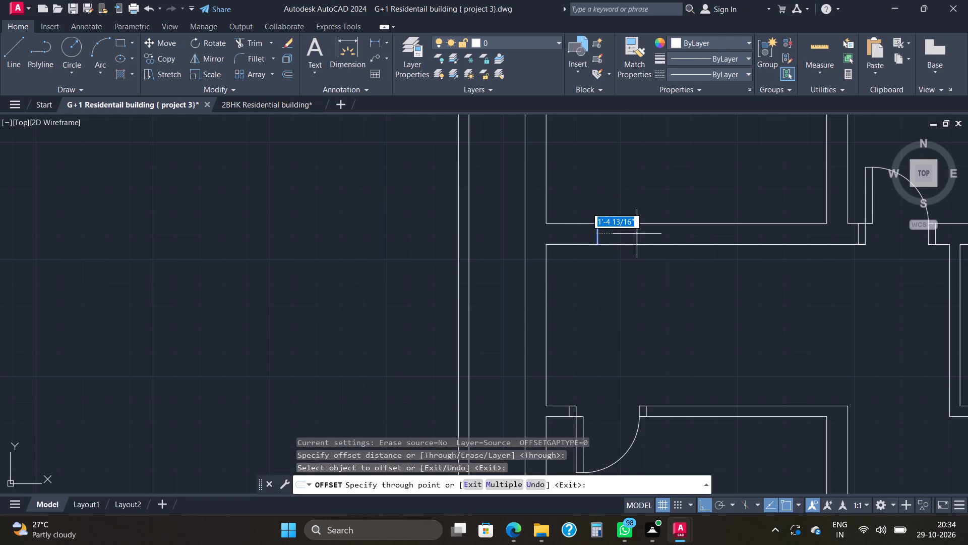
{"action": "key", "text": "2"}
{"action": "key", "text": "apostrophe"}
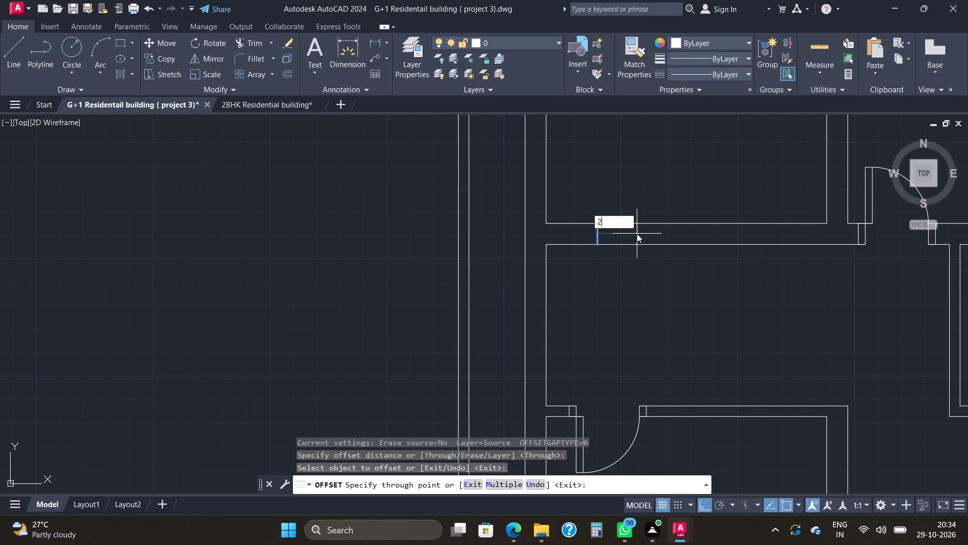
{"action": "key", "text": "Return"}
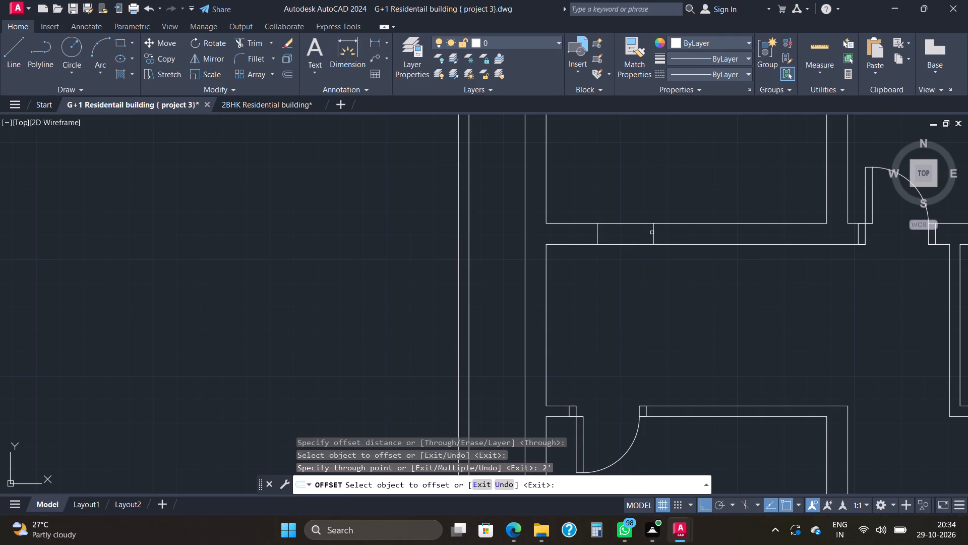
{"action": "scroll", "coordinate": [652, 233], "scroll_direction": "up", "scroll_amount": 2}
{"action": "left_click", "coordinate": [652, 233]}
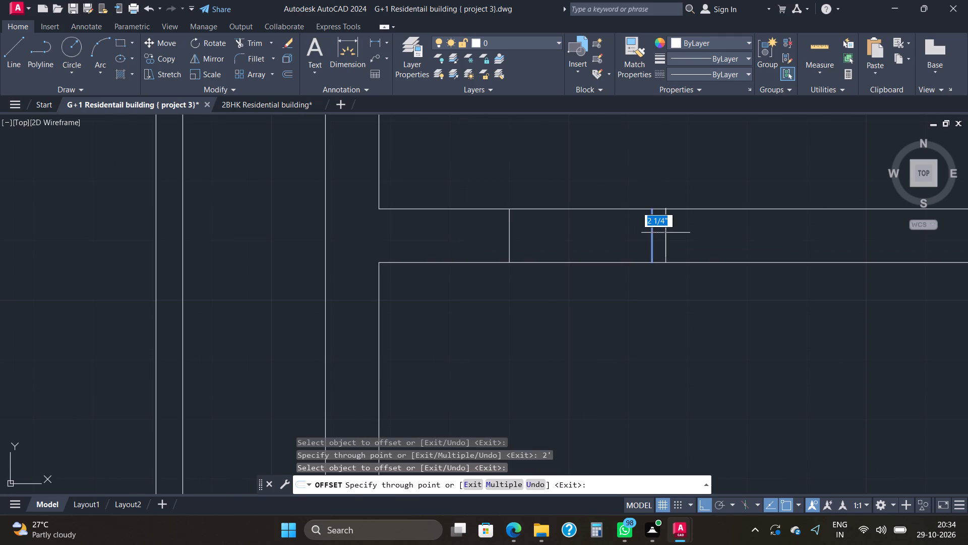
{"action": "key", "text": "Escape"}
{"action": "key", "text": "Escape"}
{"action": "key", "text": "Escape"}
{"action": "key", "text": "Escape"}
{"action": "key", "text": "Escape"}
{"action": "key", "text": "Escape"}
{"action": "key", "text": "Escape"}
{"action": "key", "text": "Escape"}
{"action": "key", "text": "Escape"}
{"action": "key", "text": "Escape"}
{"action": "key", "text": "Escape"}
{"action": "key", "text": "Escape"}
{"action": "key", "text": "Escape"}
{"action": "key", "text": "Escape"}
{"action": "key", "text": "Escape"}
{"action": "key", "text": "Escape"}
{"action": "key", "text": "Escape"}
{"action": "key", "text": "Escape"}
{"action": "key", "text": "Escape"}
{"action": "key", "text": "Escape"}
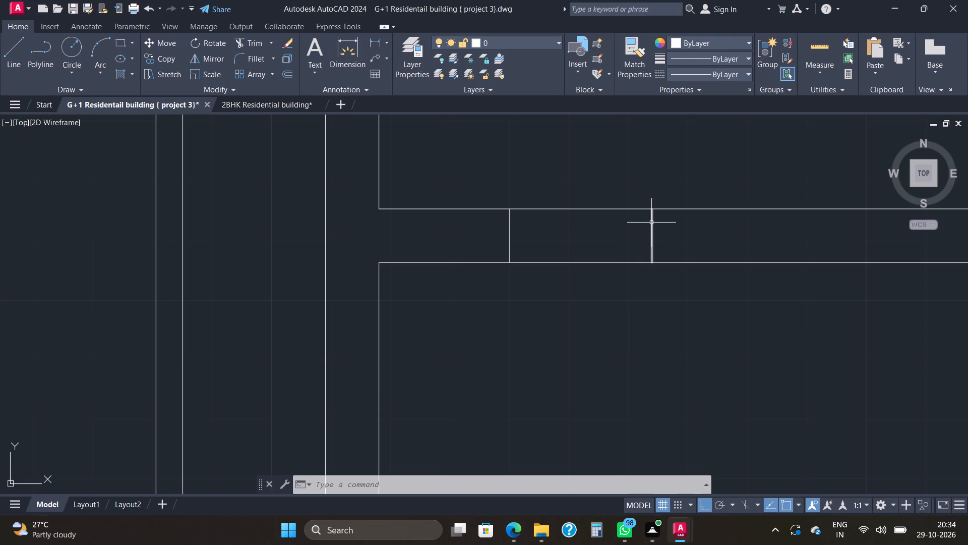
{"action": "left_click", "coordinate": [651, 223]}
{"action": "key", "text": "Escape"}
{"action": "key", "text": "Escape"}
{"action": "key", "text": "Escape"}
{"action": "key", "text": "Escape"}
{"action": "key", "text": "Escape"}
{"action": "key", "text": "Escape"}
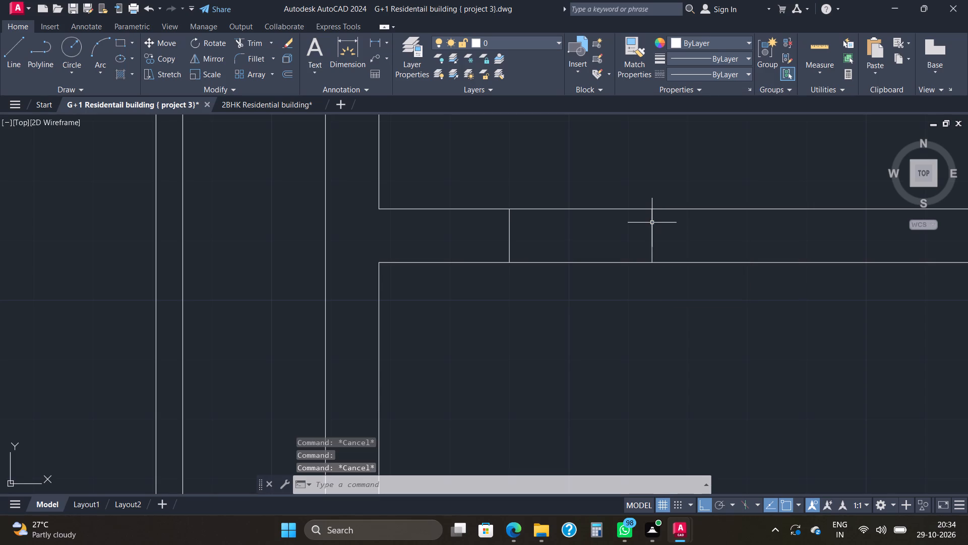
Start an Offset with its distance picked between the two ends of the second cross line, spanning the wall's thickness.
{"action": "type", "text": "off"}
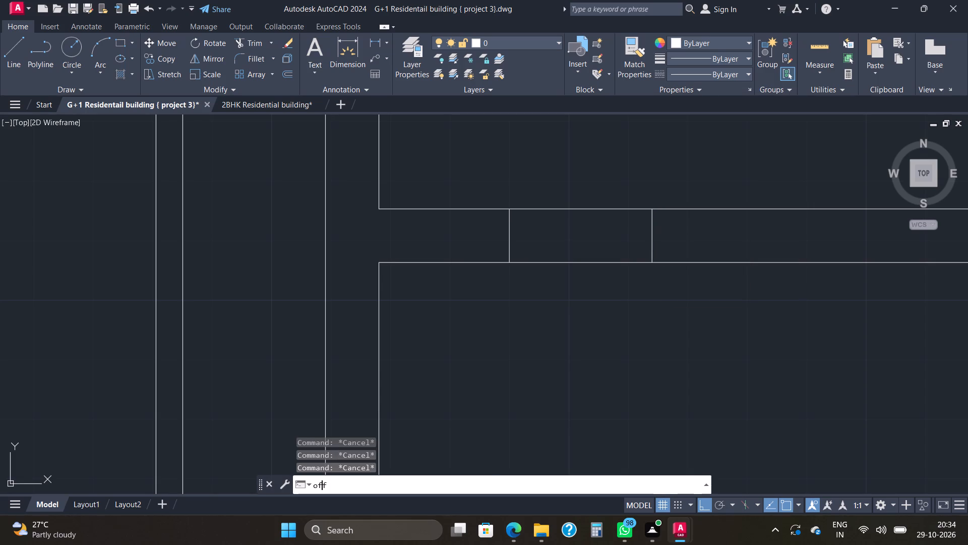
{"action": "key", "text": "Return"}
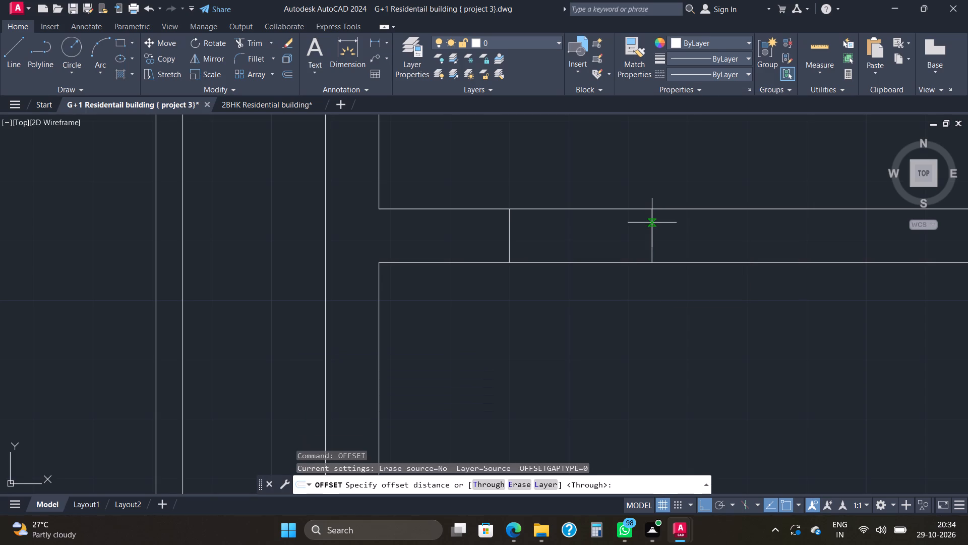
{"action": "left_click", "coordinate": [652, 209]}
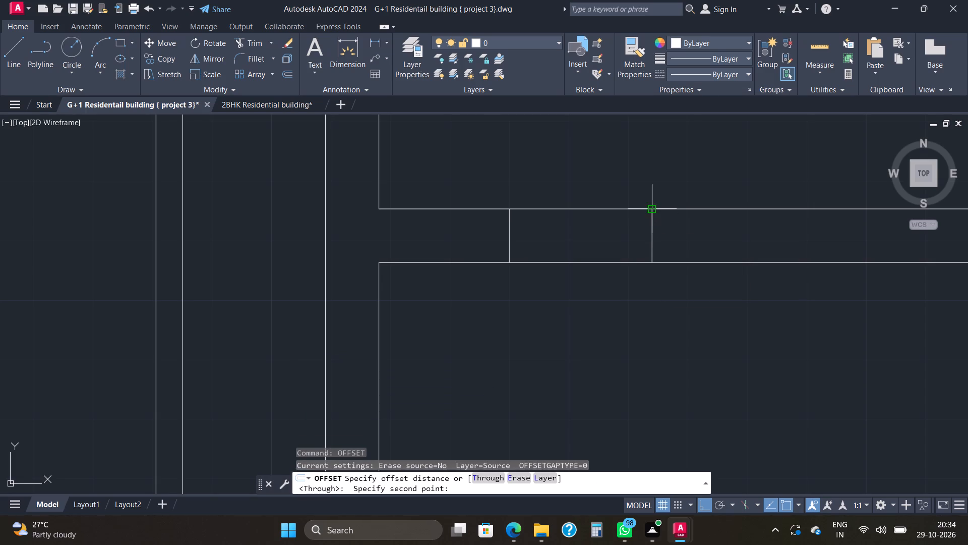
{"action": "left_click", "coordinate": [651, 264]}
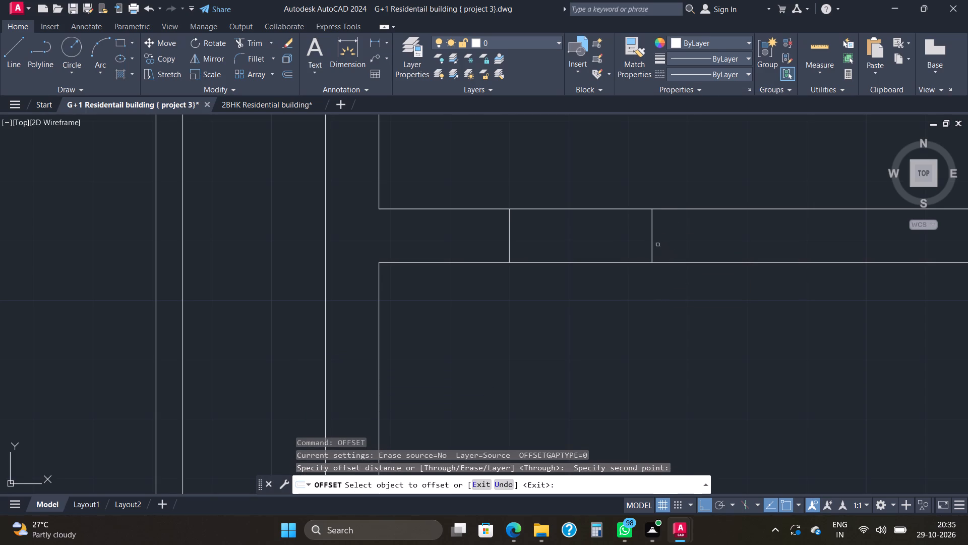
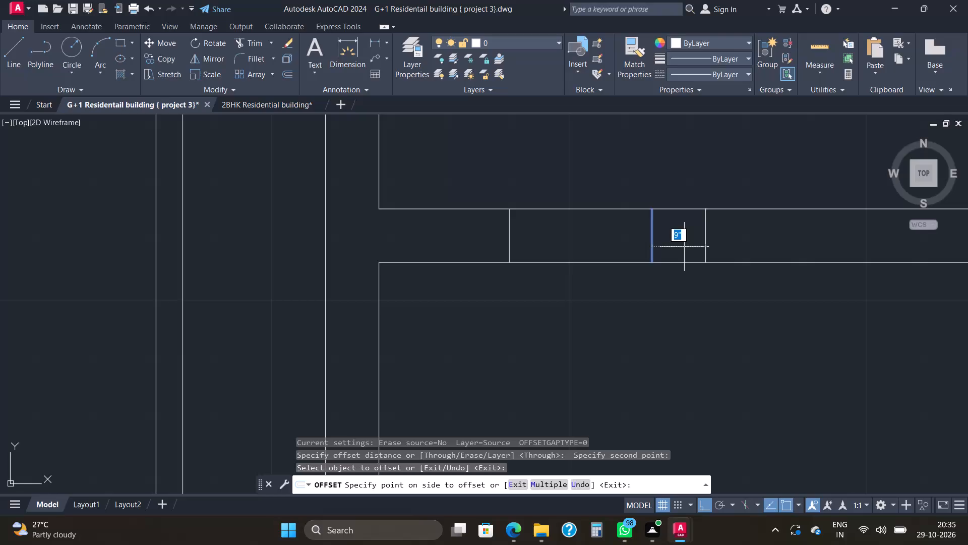
Offset the second cross line 1' to the right within the upper-left room's lower wall.
{"action": "type", "text": "1'"}
{"action": "key", "text": "Return"}
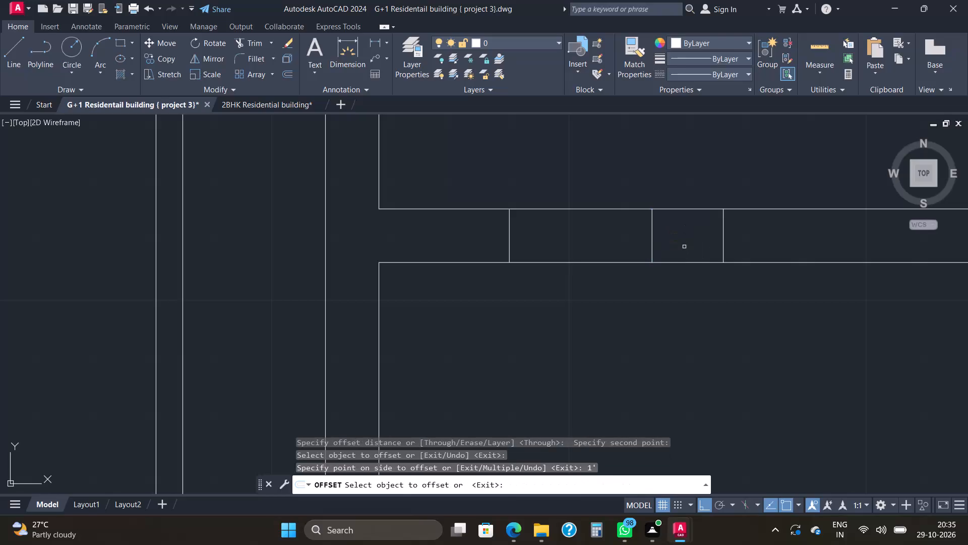
{"action": "key", "text": "Escape"}
{"action": "key", "text": "Escape"}
{"action": "key", "text": "Escape"}
{"action": "key", "text": "Escape"}
{"action": "key", "text": "Escape"}
{"action": "key", "text": "Escape"}
{"action": "key", "text": "Escape"}
{"action": "key", "text": "Escape"}
{"action": "key", "text": "Escape"}
{"action": "key", "text": "Escape"}
{"action": "key", "text": "Escape"}
{"action": "key", "text": "Escape"}
{"action": "key", "text": "Escape"}
{"action": "key", "text": "Escape"}
{"action": "key", "text": "Escape"}
{"action": "key", "text": "Escape"}
{"action": "key", "text": "Escape"}
{"action": "key", "text": "Escape"}
{"action": "key", "text": "Escape"}
{"action": "key", "text": "Escape"}
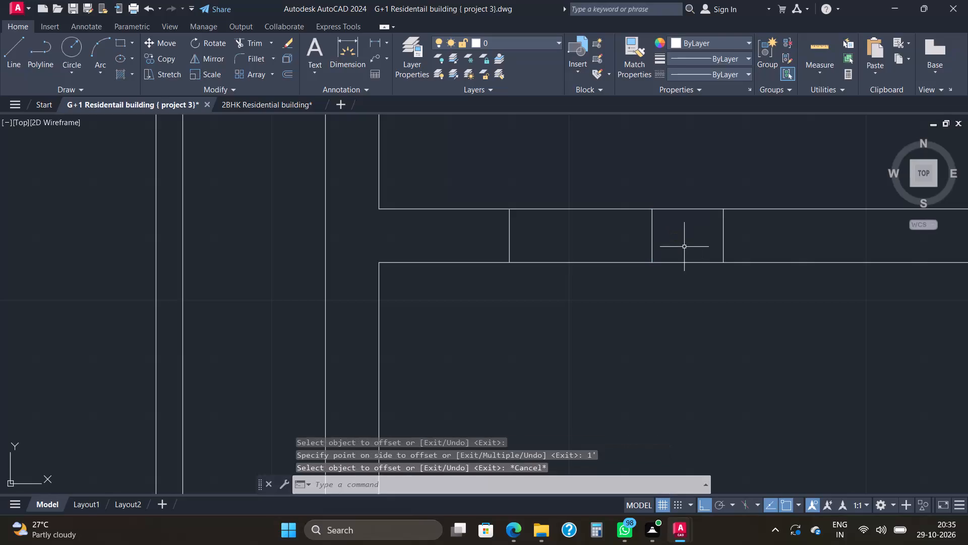
Trim both lines of the upper-left room's lower wall between the outer cross lines and remove the middle cross line.
{"action": "type", "text": "tr"}
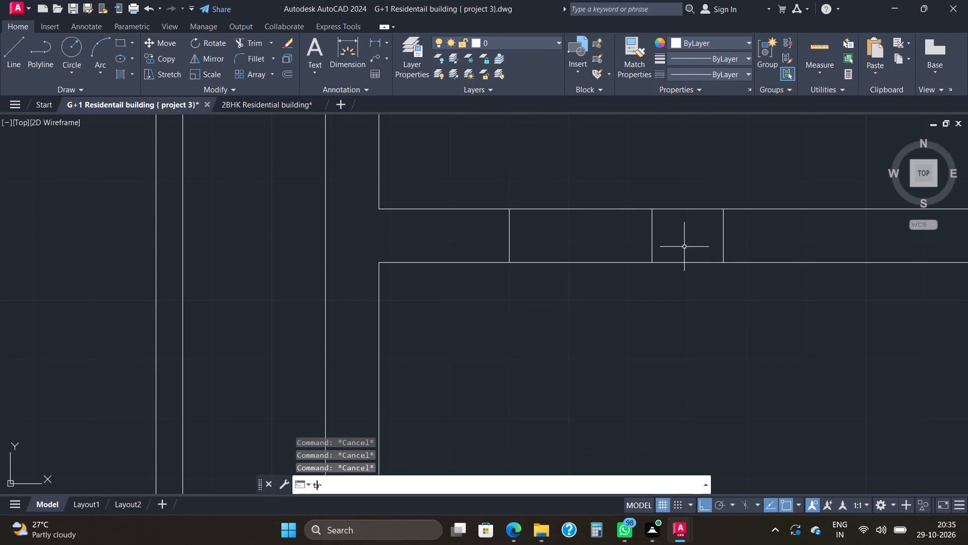
{"action": "key", "text": "Return"}
{"action": "key", "text": "Return"}
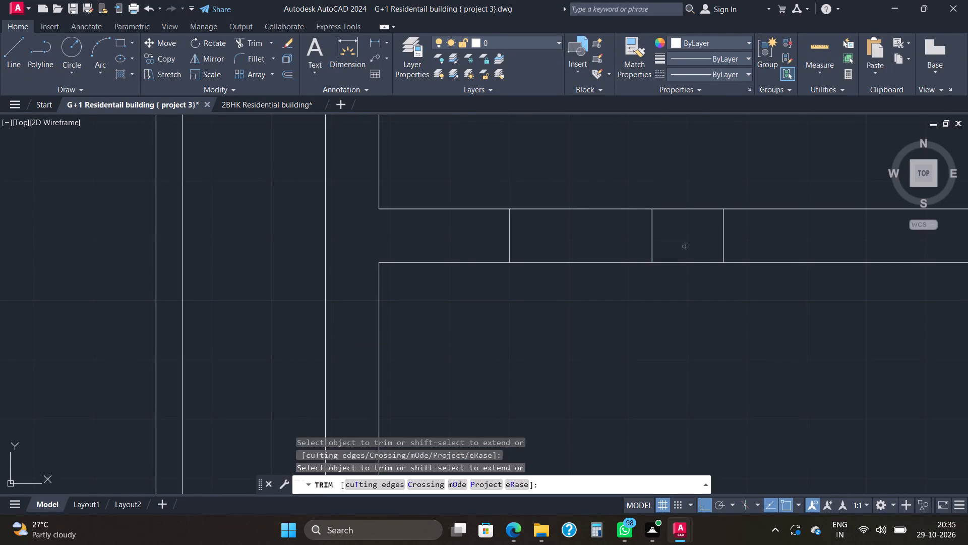
{"action": "left_click_drag", "start_coordinate": [622, 198], "coordinate": [617, 257]}
{"action": "left_click_drag", "start_coordinate": [627, 255], "coordinate": [623, 280]}
{"action": "left_click_drag", "start_coordinate": [681, 201], "coordinate": [682, 265]}
{"action": "left_click_drag", "start_coordinate": [681, 241], "coordinate": [649, 242]}
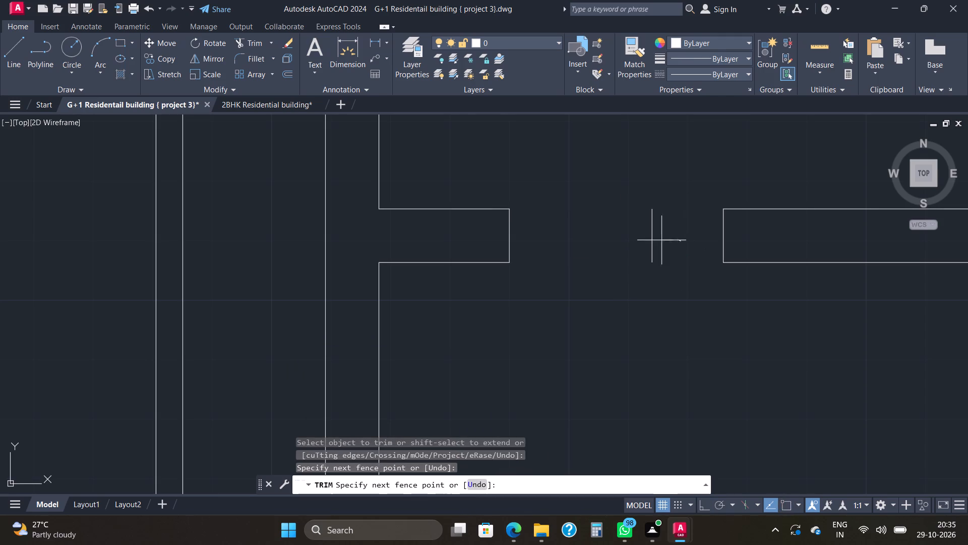
{"action": "left_click_drag", "start_coordinate": [649, 242], "coordinate": [638, 245]}
{"action": "key", "text": "Escape"}
{"action": "key", "text": "Escape"}
{"action": "key", "text": "Escape"}
{"action": "key", "text": "Escape"}
{"action": "key", "text": "Escape"}
{"action": "key", "text": "Escape"}
{"action": "key", "text": "Escape"}
{"action": "key", "text": "Escape"}
{"action": "key", "text": "Escape"}
{"action": "key", "text": "Escape"}
{"action": "key", "text": "Escape"}
{"action": "scroll", "coordinate": [626, 240], "scroll_direction": "down", "scroll_amount": 4}
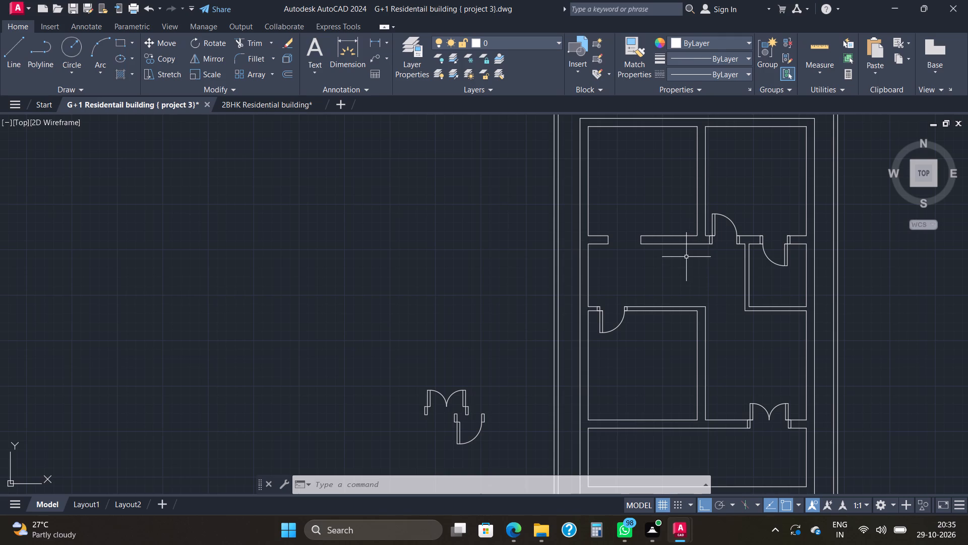
Offset the upper-left room's right wall line 2' into the room.
{"action": "type", "text": "off"}
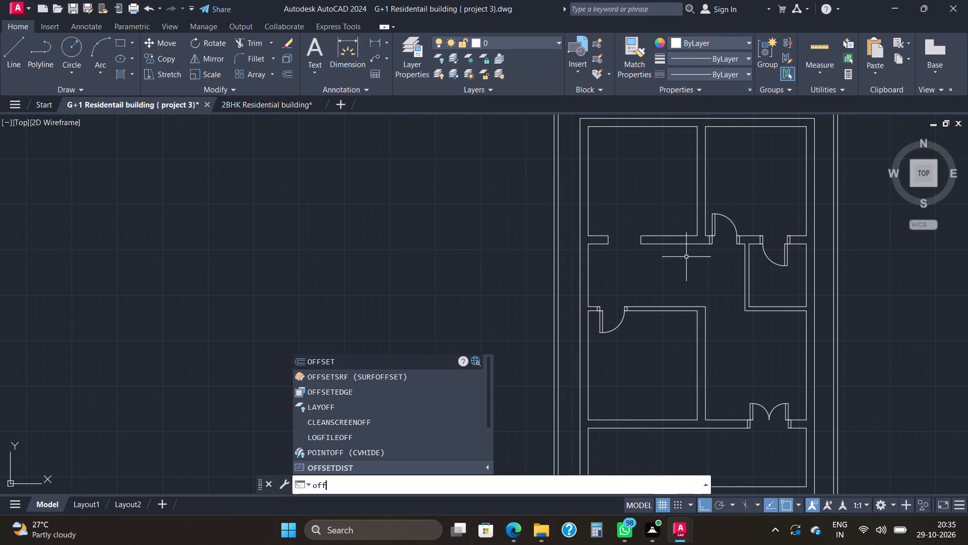
{"action": "key", "text": "Return"}
{"action": "key", "text": "Return"}
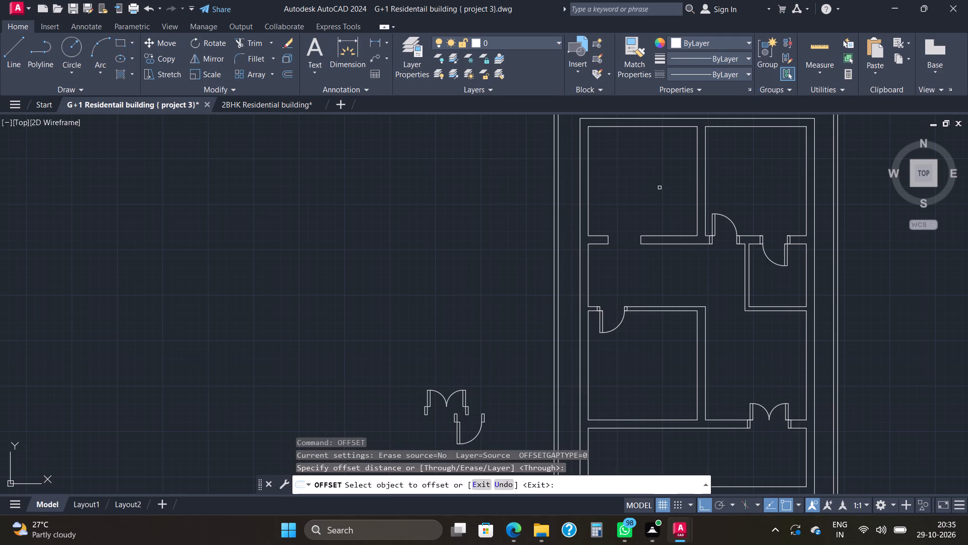
{"action": "left_click", "coordinate": [697, 197]}
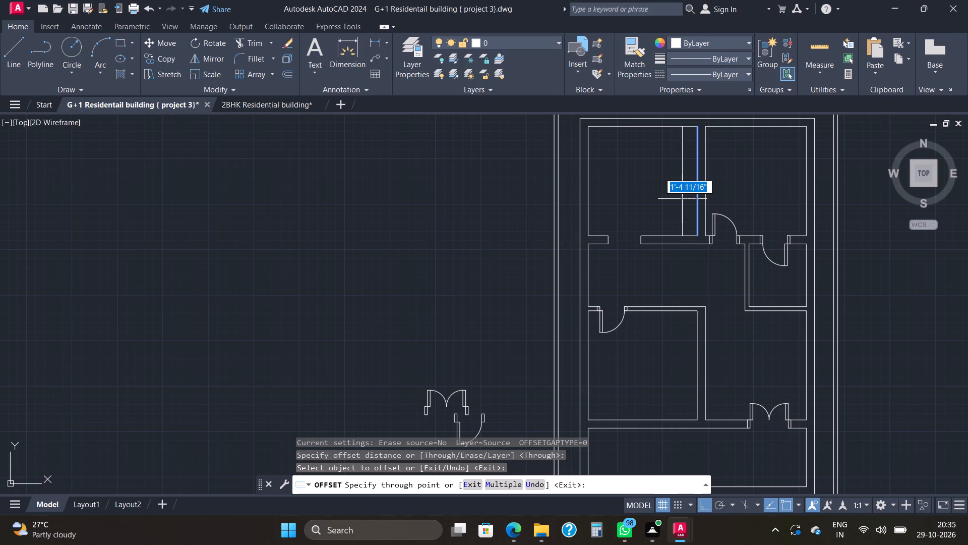
{"action": "key", "text": "2"}
{"action": "key", "text": "apostrophe"}
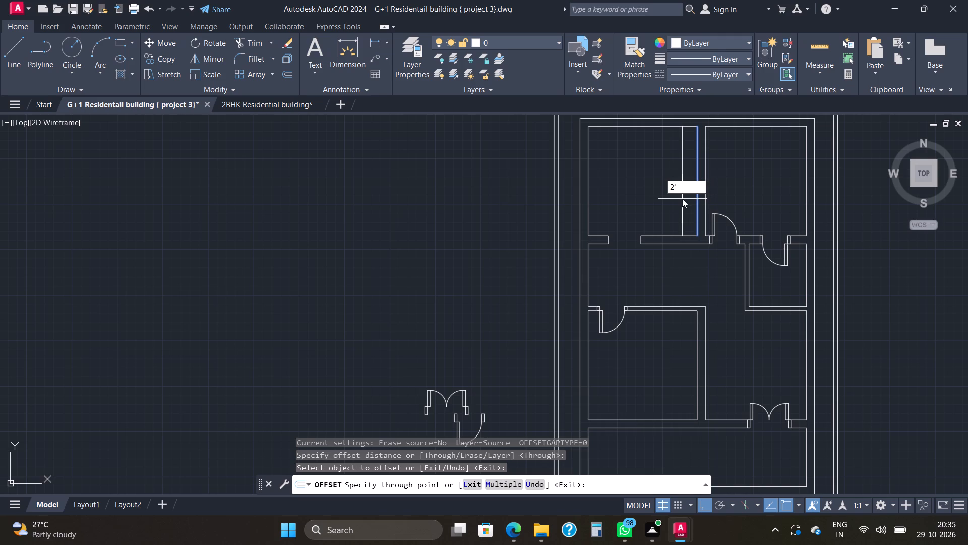
{"action": "key", "text": "Return"}
{"action": "key", "text": "Escape"}
{"action": "key", "text": "Escape"}
{"action": "key", "text": "Escape"}
{"action": "key", "text": "Escape"}
{"action": "key", "text": "Escape"}
{"action": "key", "text": "Escape"}
{"action": "key", "text": "Escape"}
{"action": "key", "text": "Escape"}
{"action": "key", "text": "Escape"}
{"action": "key", "text": "Escape"}
{"action": "key", "text": "Escape"}
{"action": "key", "text": "Escape"}
{"action": "key", "text": "Escape"}
{"action": "key", "text": "Escape"}
{"action": "key", "text": "Escape"}
{"action": "key", "text": "Escape"}
{"action": "key", "text": "Escape"}
{"action": "key", "text": "Escape"}
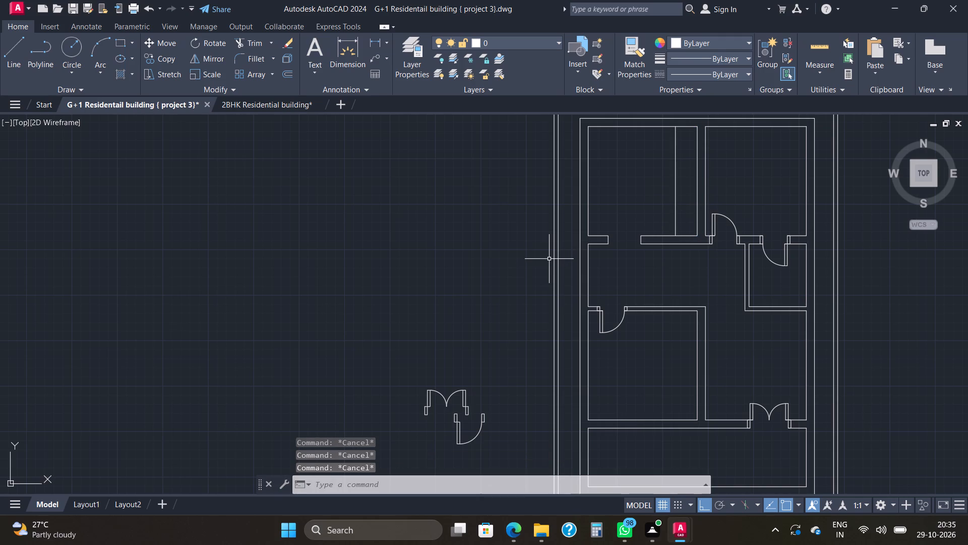
From the DesignCenter kitchen blocks, insert Range-Oven - 30 in top and Sink-double - 36 in top outside the plan, on its left.
{"action": "key", "text": "ctrl+2"}
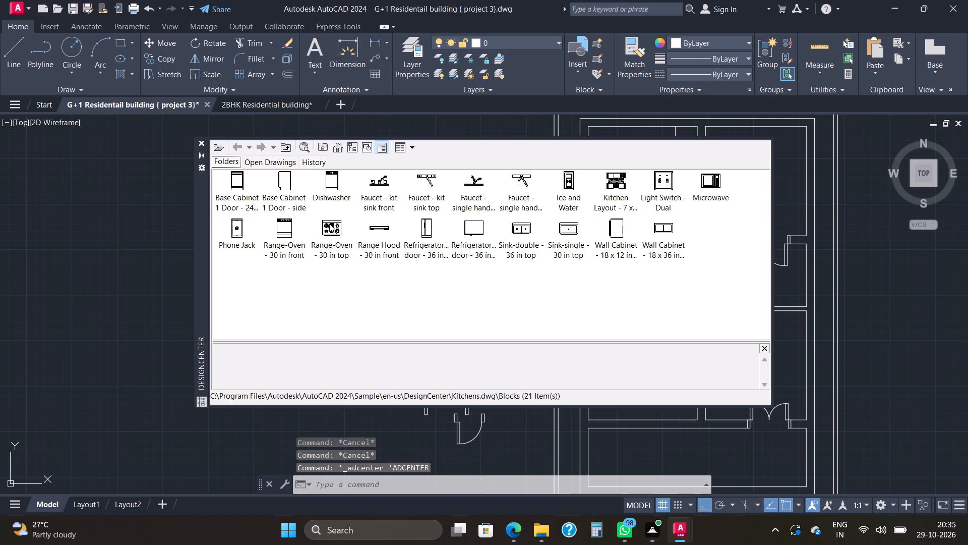
{"action": "left_click_drag", "start_coordinate": [331, 224], "coordinate": [122, 283]}
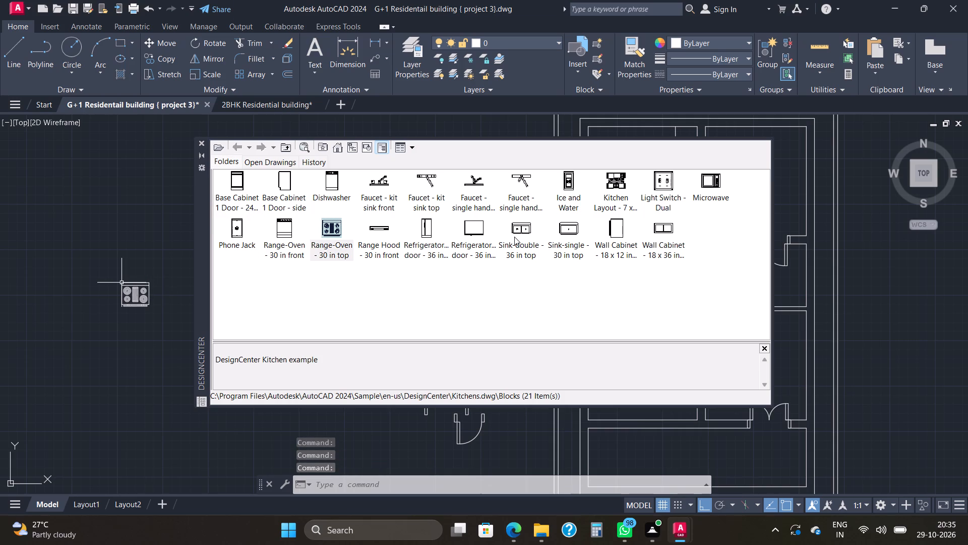
{"action": "left_click_drag", "start_coordinate": [525, 226], "coordinate": [134, 343]}
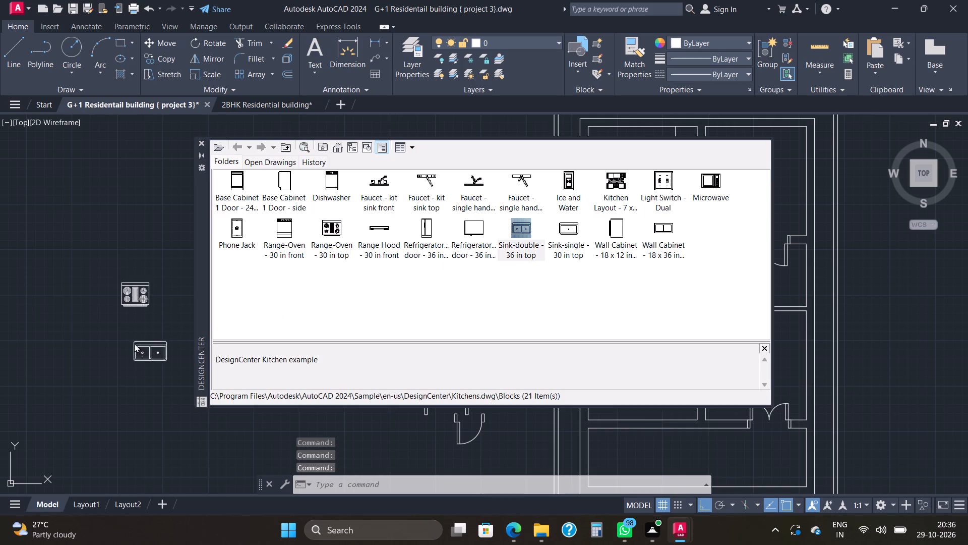
{"action": "left_click_drag", "start_coordinate": [134, 343], "coordinate": [118, 345]}
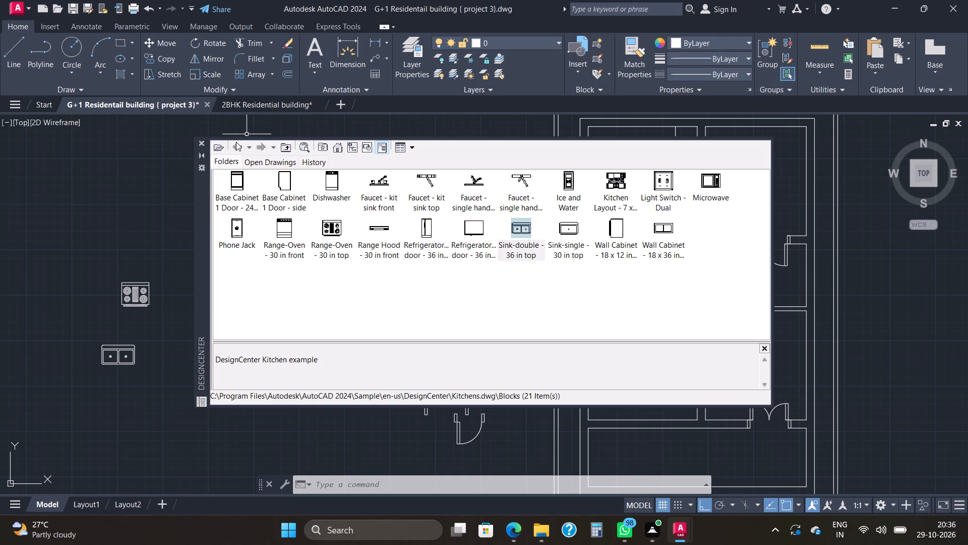
Insert the Bed - Queen block from the sample drawing Home - Space Planner.dwg into the empty area left of the plan.
{"action": "double_click", "coordinate": [336, 145]}
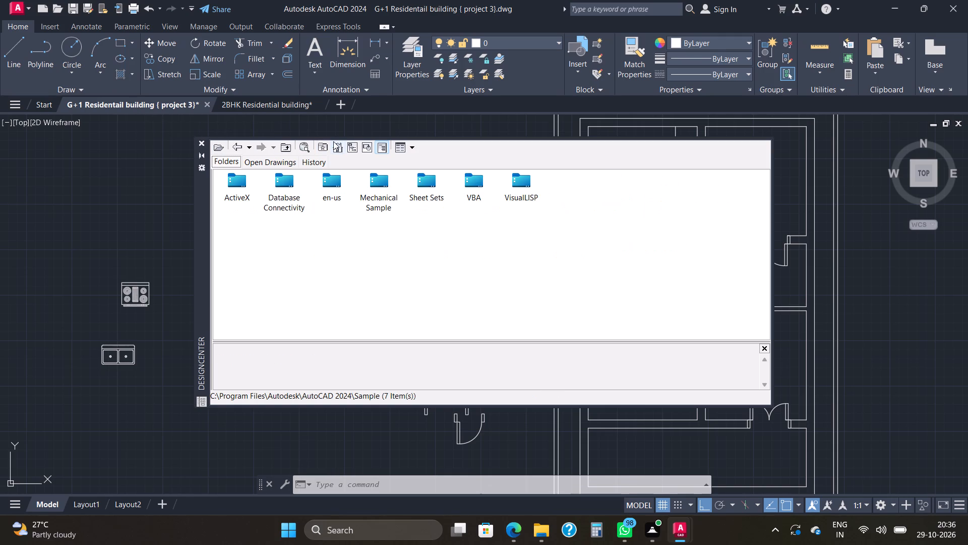
{"action": "left_click", "coordinate": [335, 145]}
{"action": "double_click", "coordinate": [334, 178]}
{"action": "double_click", "coordinate": [284, 179]}
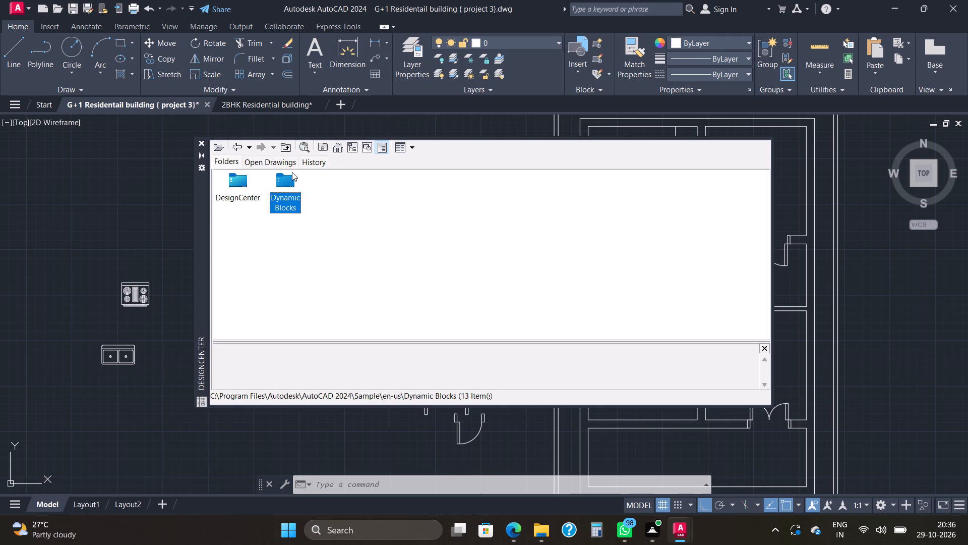
{"action": "left_click", "coordinate": [337, 145]}
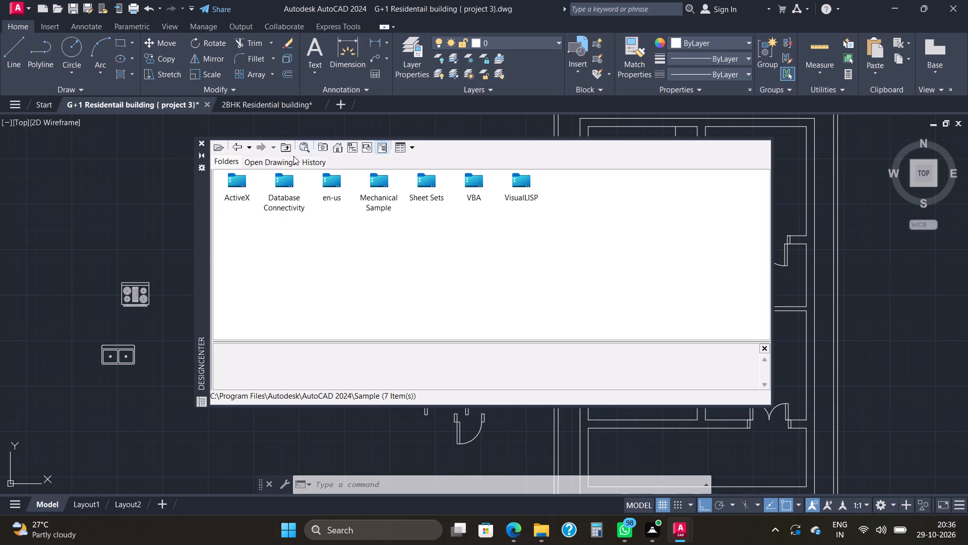
{"action": "double_click", "coordinate": [330, 180]}
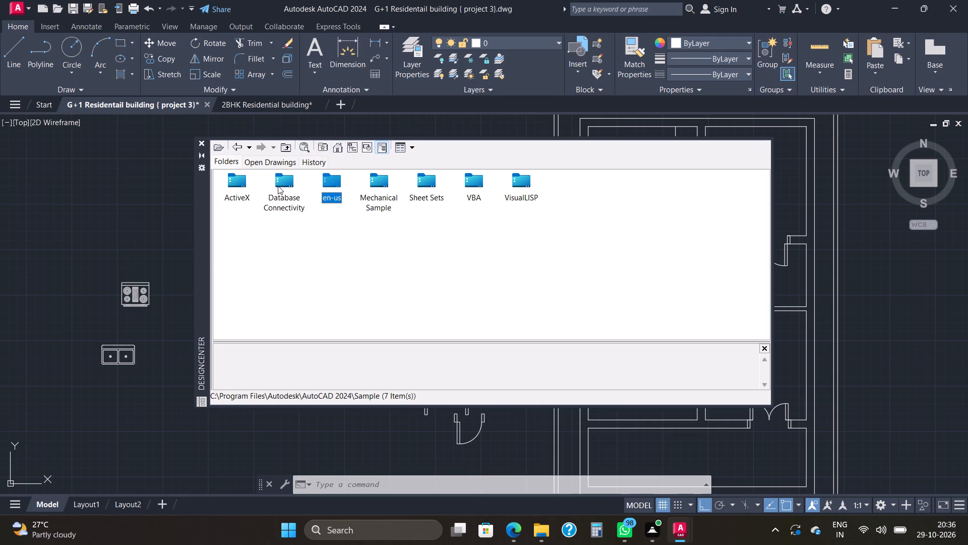
{"action": "double_click", "coordinate": [325, 179]}
{"action": "double_click", "coordinate": [243, 178]}
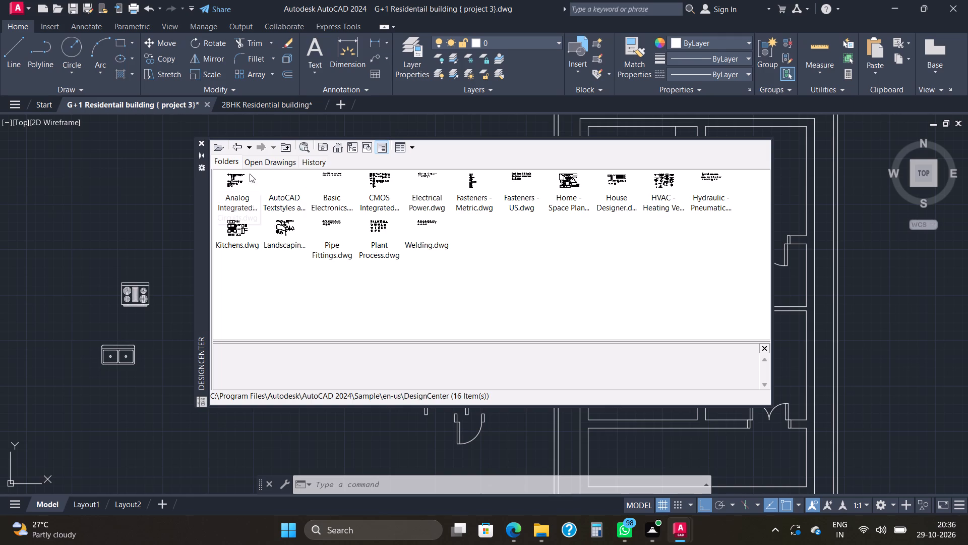
{"action": "double_click", "coordinate": [564, 179]}
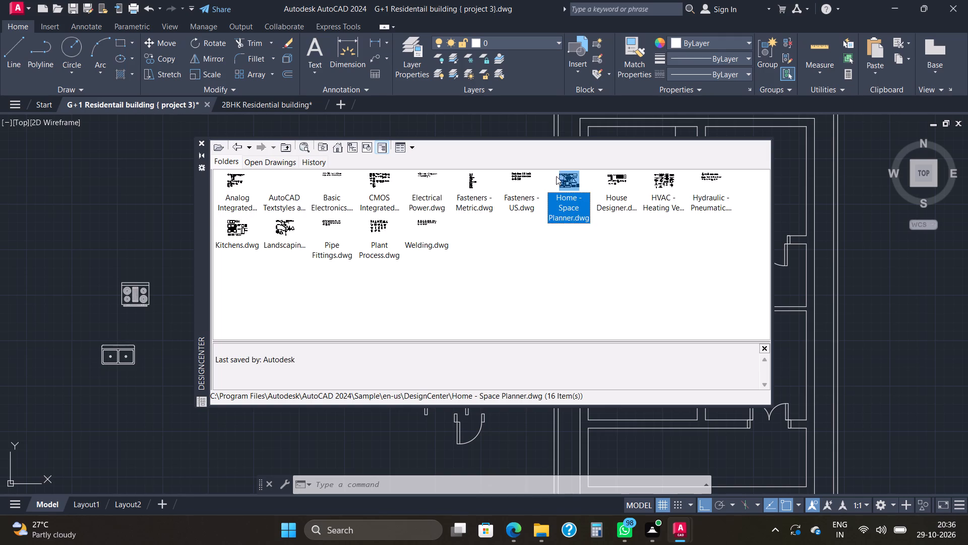
{"action": "double_click", "coordinate": [229, 177]}
{"action": "left_click_drag", "start_coordinate": [243, 181], "coordinate": [70, 182]}
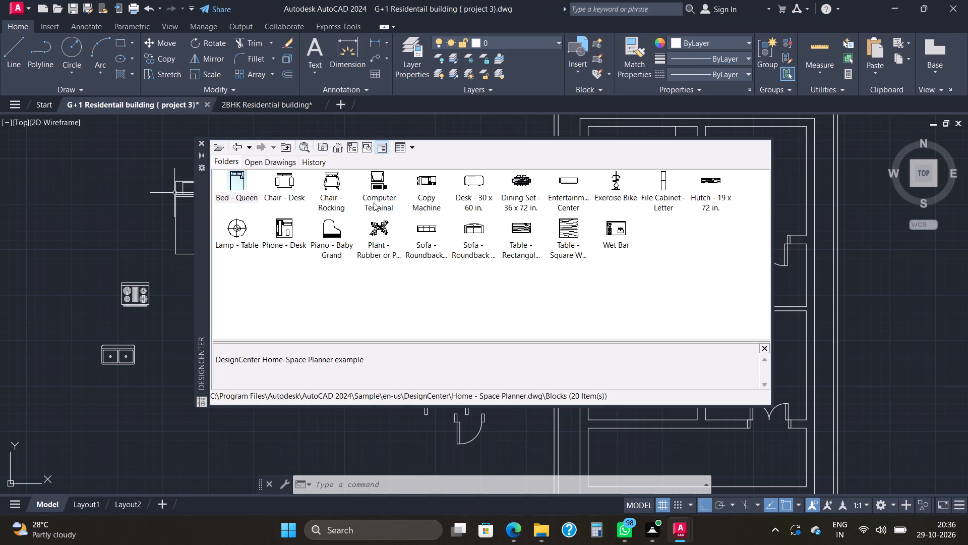
Insert the two Sofa - Roundback blocks near the sink block left of the plan.
{"action": "left_click_drag", "start_coordinate": [425, 225], "coordinate": [211, 318]}
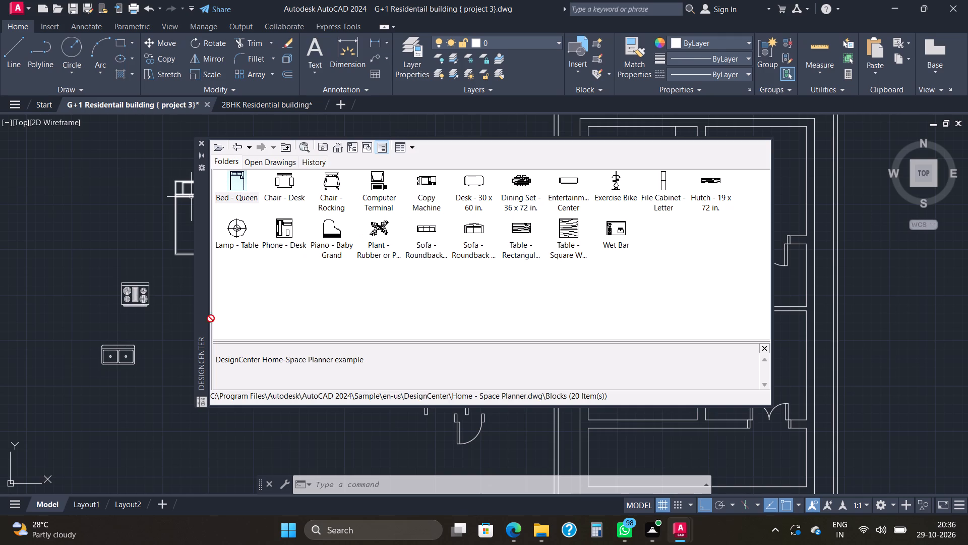
{"action": "left_click_drag", "start_coordinate": [211, 318], "coordinate": [185, 337]}
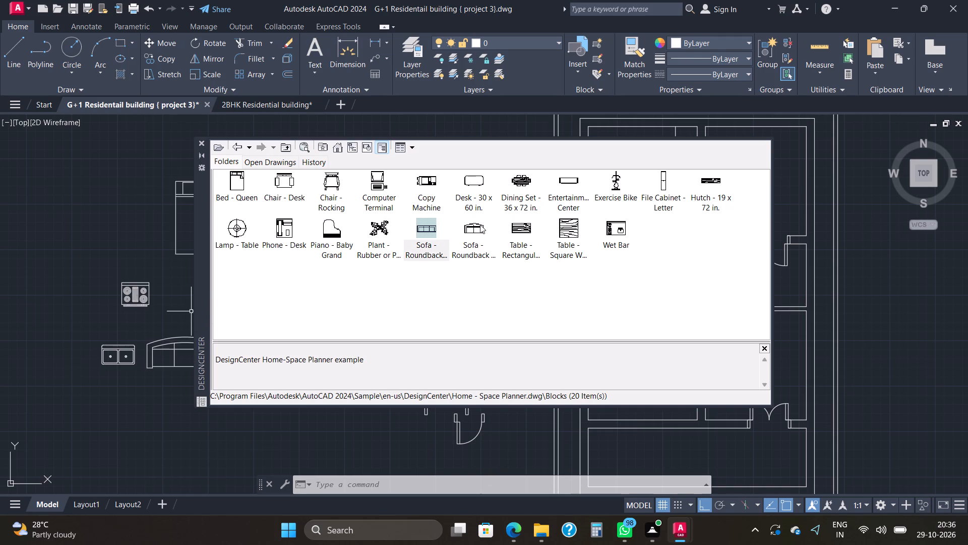
{"action": "left_click_drag", "start_coordinate": [477, 229], "coordinate": [126, 386]}
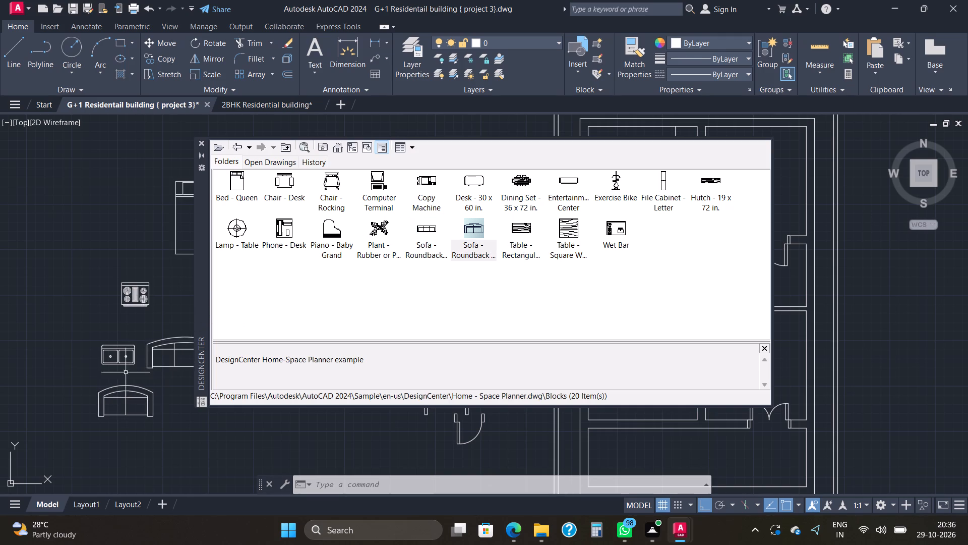
Insert the rectangular wood table and the Dining Set - 36 x 72 in. block above the range-oven, left of the bed.
{"action": "left_click_drag", "start_coordinate": [520, 230], "coordinate": [0, 223]}
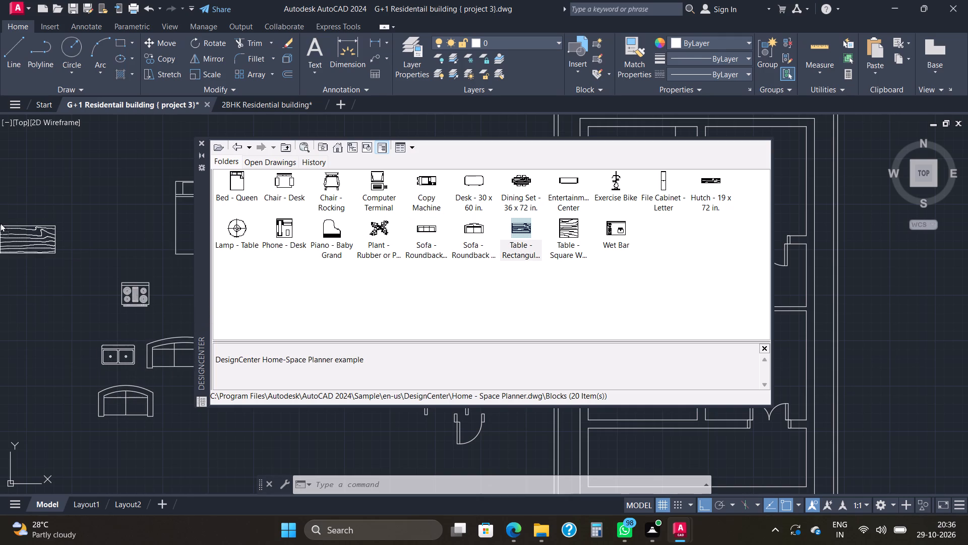
{"action": "left_click_drag", "start_coordinate": [0, 223], "coordinate": [1, 224]}
{"action": "left_click_drag", "start_coordinate": [526, 176], "coordinate": [467, 195]}
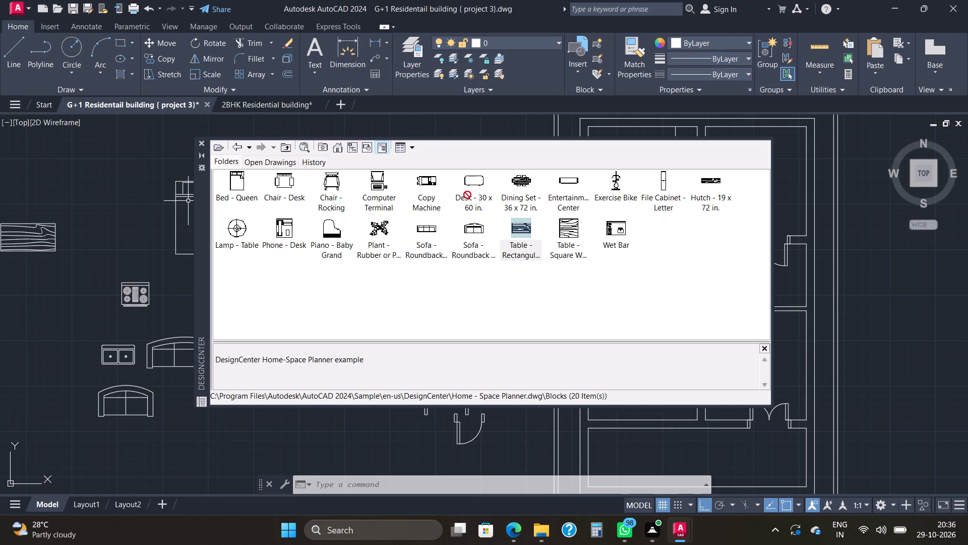
{"action": "left_click_drag", "start_coordinate": [467, 195], "coordinate": [112, 224]}
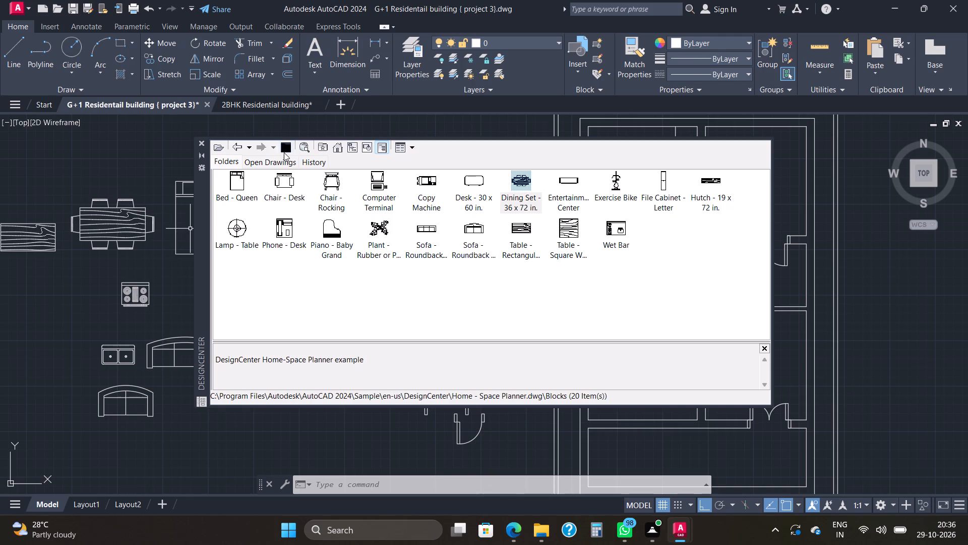
Insert the Toilet - top block from House Designer.dwg beside the range-oven, below the rectangular wood table, and close DesignCenter.
{"action": "left_click", "coordinate": [238, 149]}
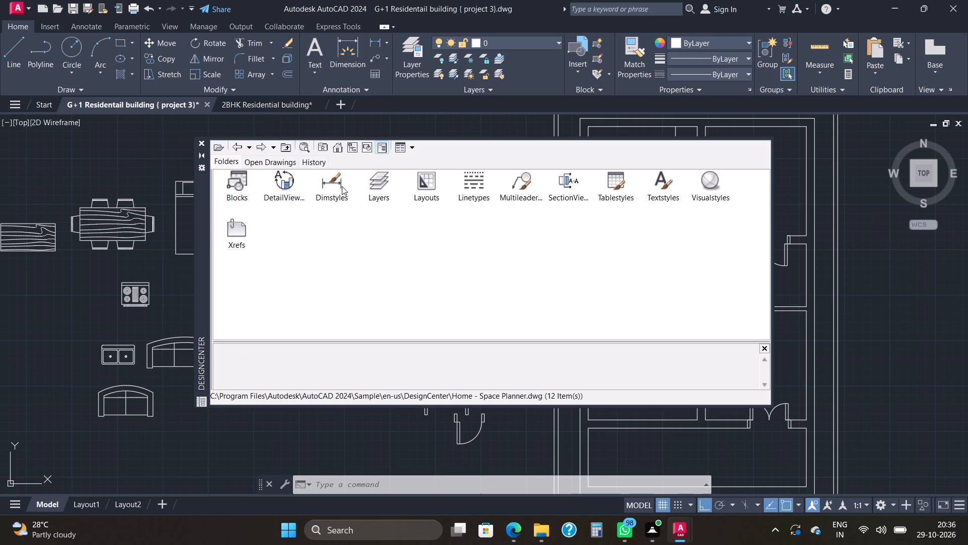
{"action": "left_click", "coordinate": [236, 180]}
{"action": "left_click", "coordinate": [236, 177]}
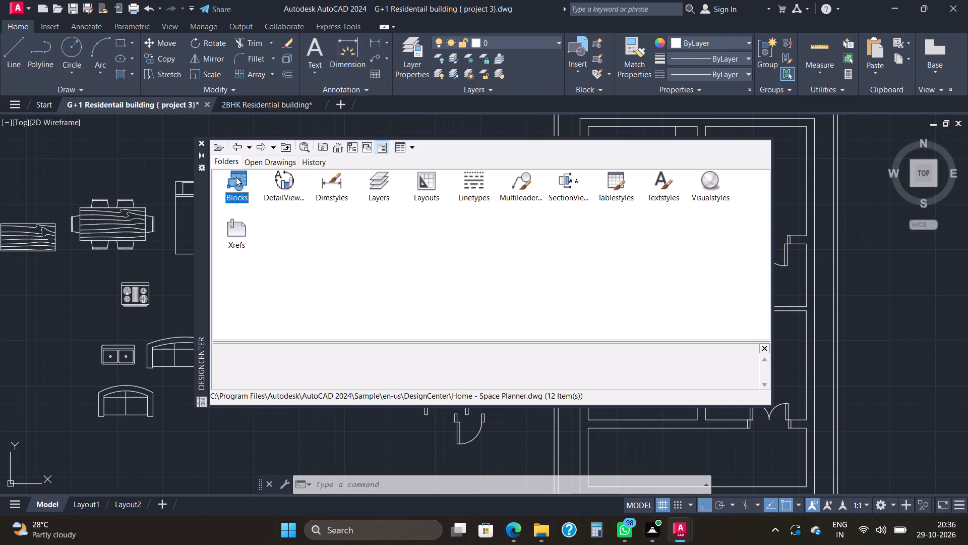
{"action": "double_click", "coordinate": [236, 177]}
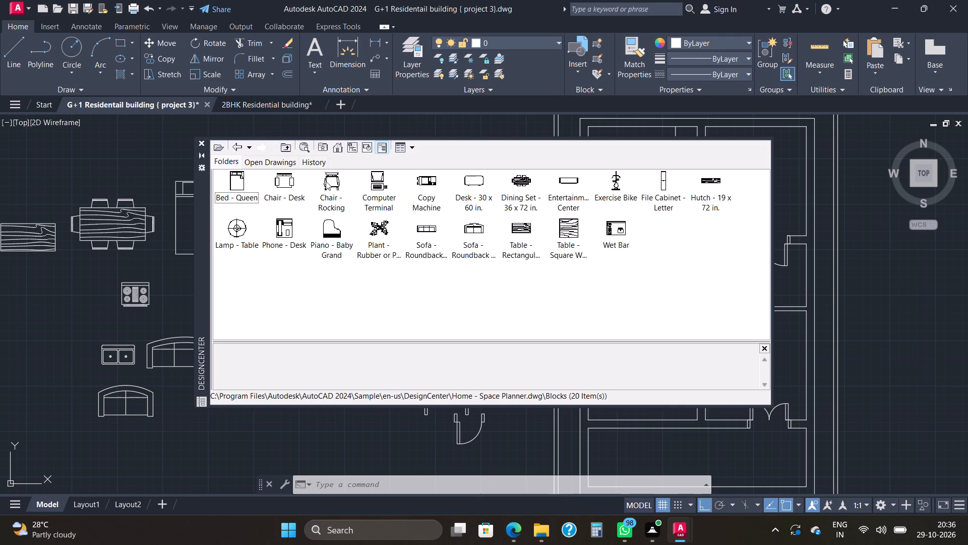
{"action": "double_click", "coordinate": [239, 146]}
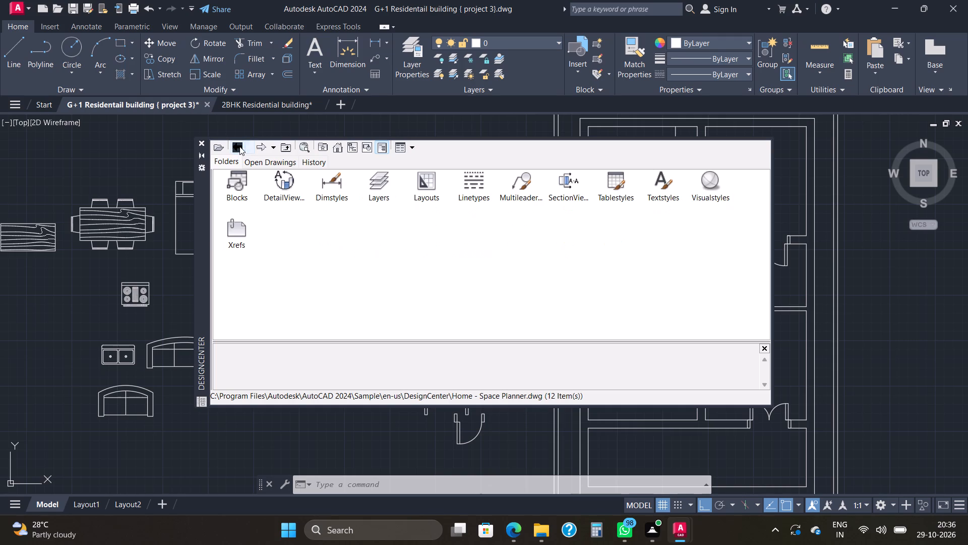
{"action": "left_click", "coordinate": [239, 146]}
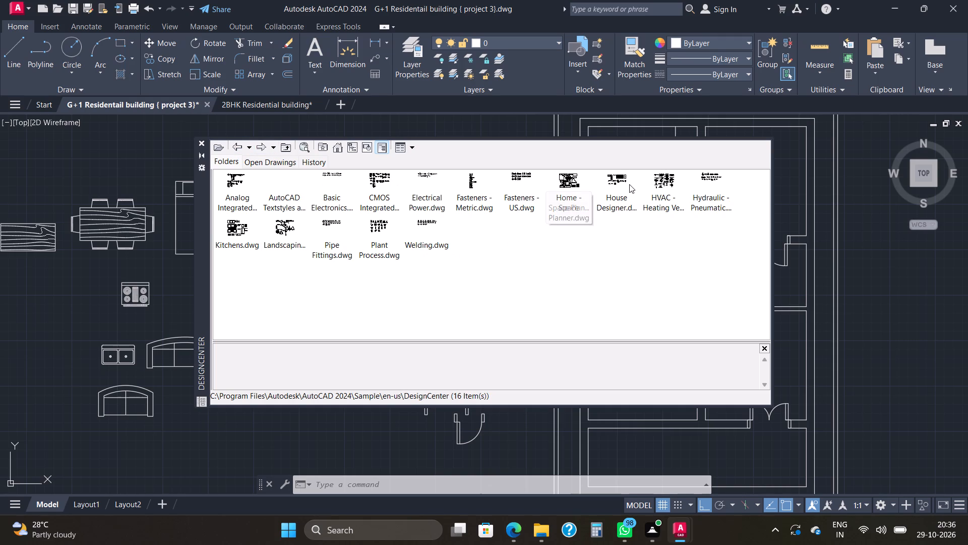
{"action": "double_click", "coordinate": [619, 179]}
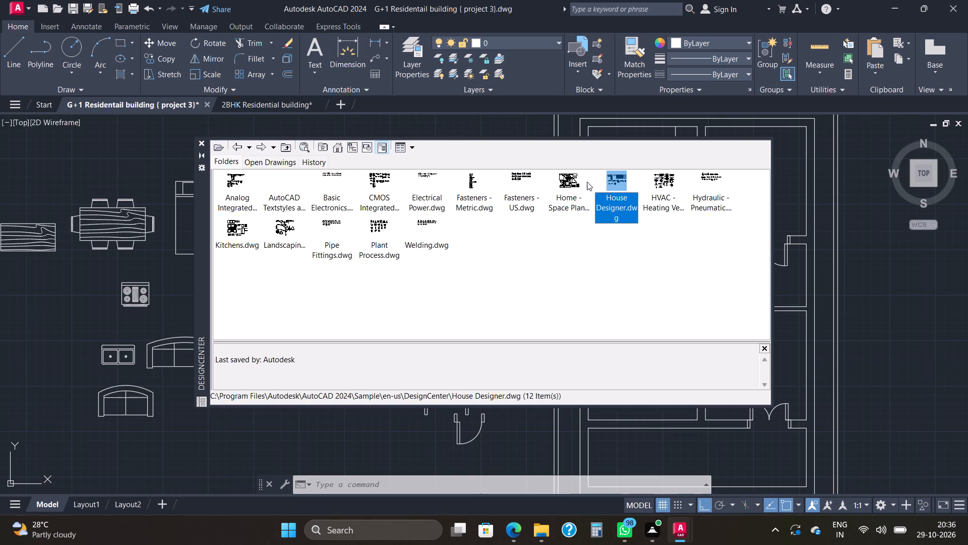
{"action": "double_click", "coordinate": [239, 179]}
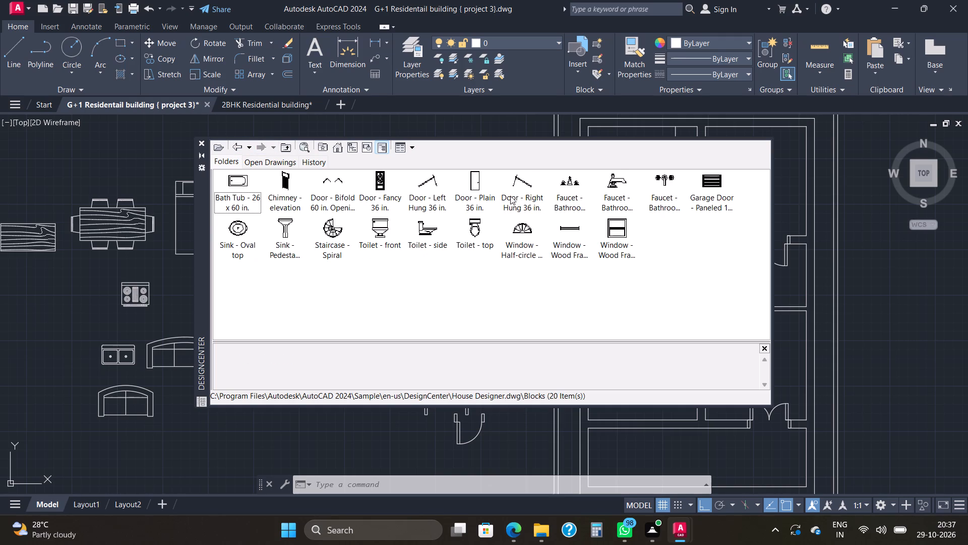
{"action": "left_click_drag", "start_coordinate": [470, 220], "coordinate": [105, 244]}
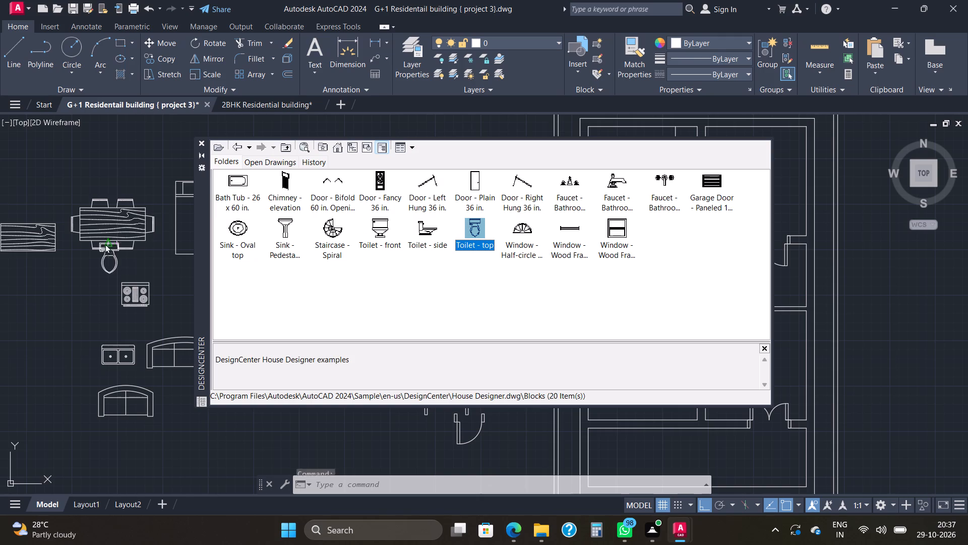
{"action": "left_click_drag", "start_coordinate": [105, 244], "coordinate": [59, 281]}
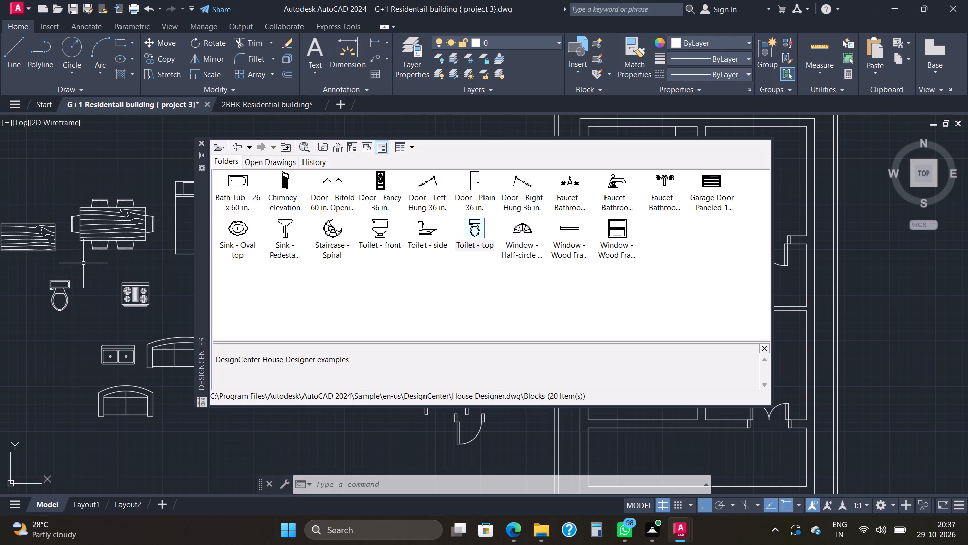
{"action": "key", "text": "Escape"}
{"action": "key", "text": "Escape"}
{"action": "key", "text": "Escape"}
{"action": "key", "text": "Escape"}
{"action": "key", "text": "Escape"}
{"action": "key", "text": "Escape"}
{"action": "key", "text": "Escape"}
{"action": "key", "text": "Escape"}
{"action": "key", "text": "Escape"}
{"action": "key", "text": "Escape"}
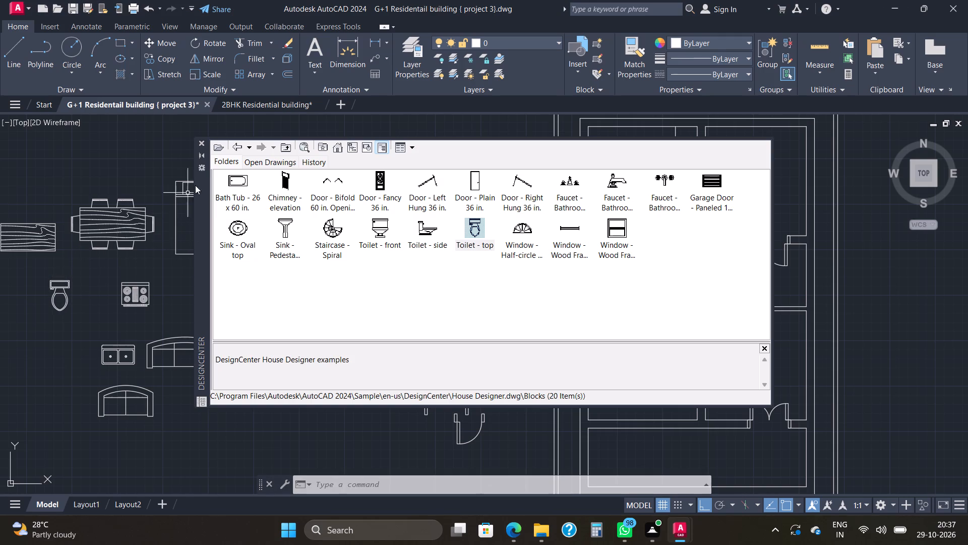
{"action": "left_click", "coordinate": [200, 141]}
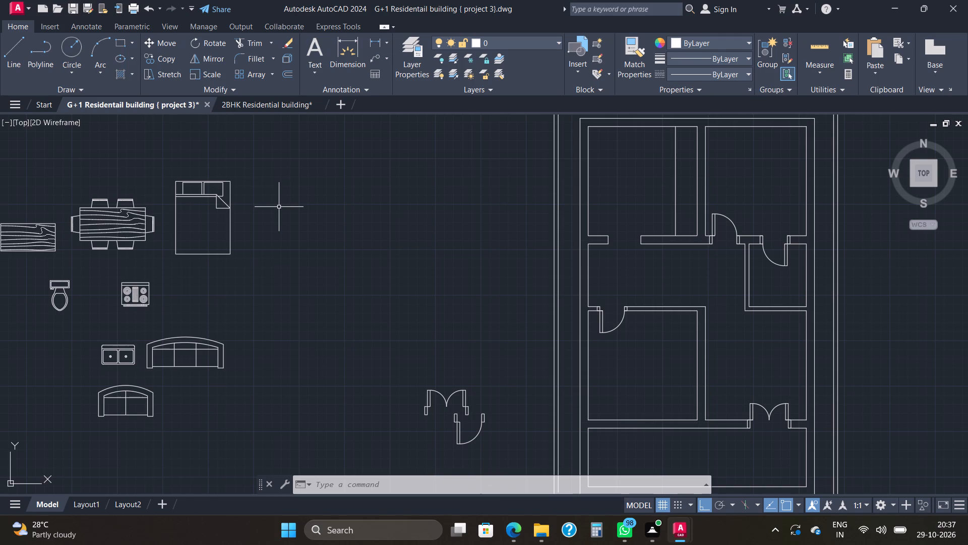
Rotate the queen bed block left of the plan by 270° about its upper-left corner.
{"action": "left_click", "coordinate": [191, 190]}
{"action": "left_click", "coordinate": [194, 183]}
{"action": "left_click", "coordinate": [194, 180]}
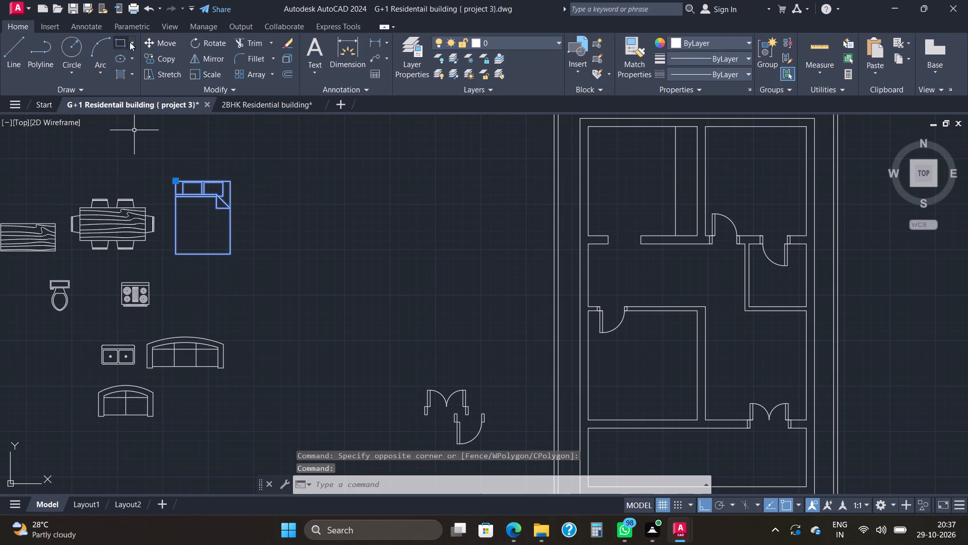
{"action": "left_click", "coordinate": [194, 40]}
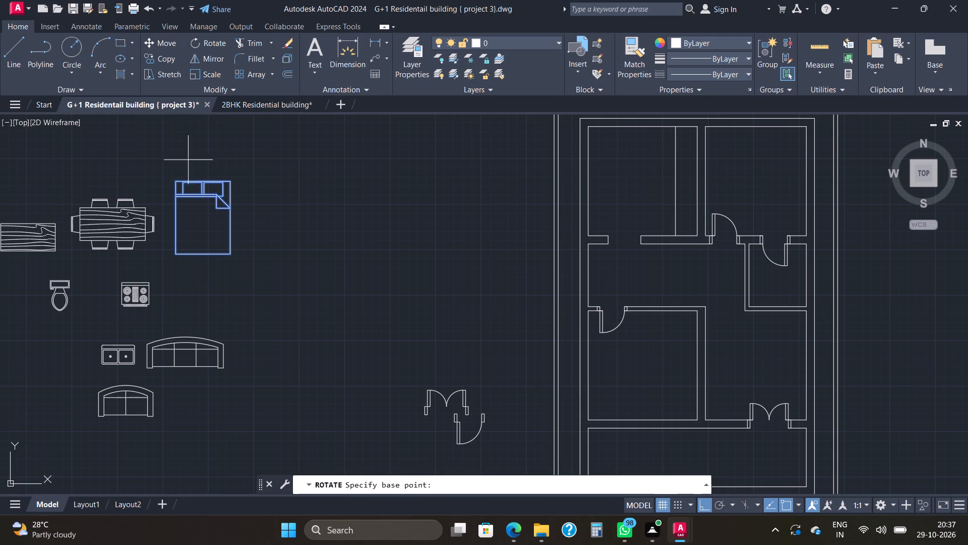
{"action": "left_click", "coordinate": [178, 179]}
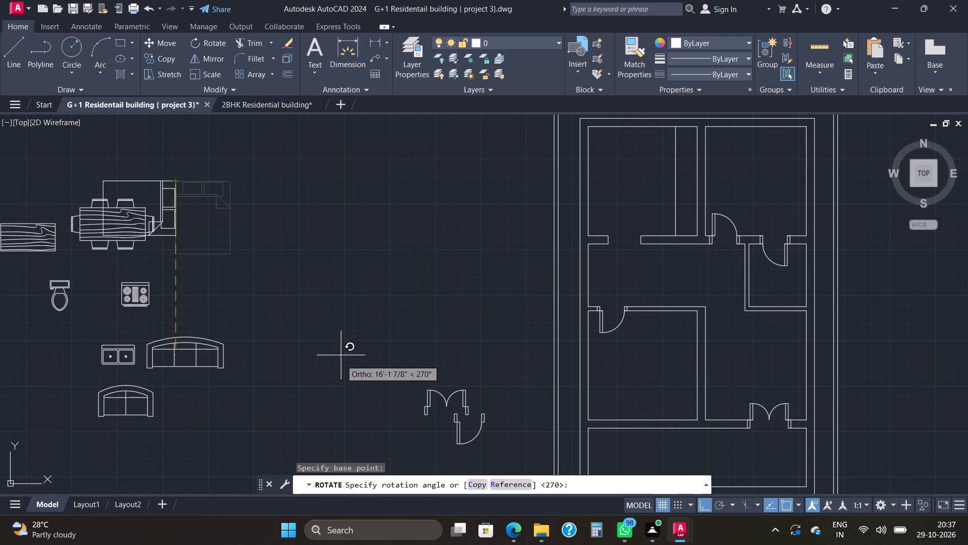
{"action": "left_click", "coordinate": [302, 384]}
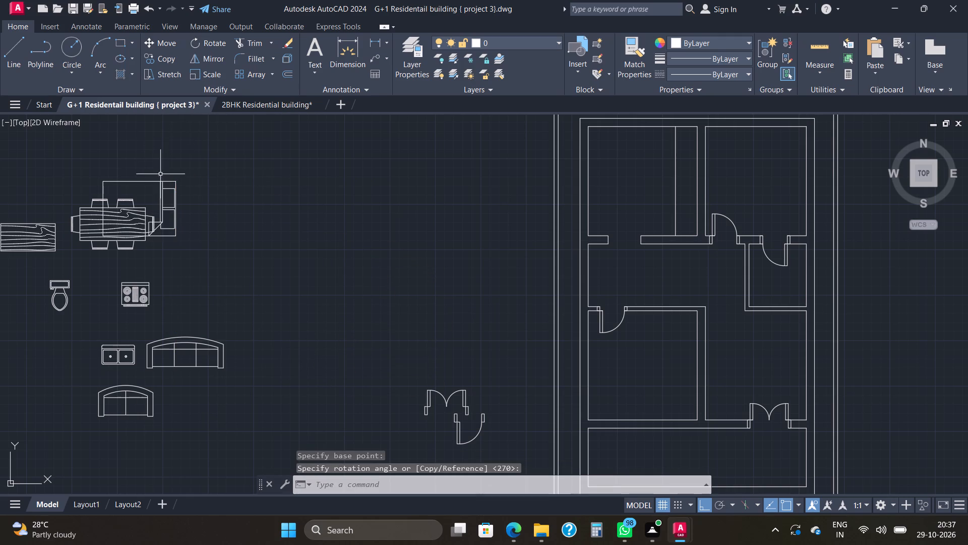
Copy the rotated bed into the plan's upper-right room against its right wall, and into the lower-left room, with ortho off.
{"action": "left_click", "coordinate": [165, 184]}
{"action": "left_click", "coordinate": [165, 190]}
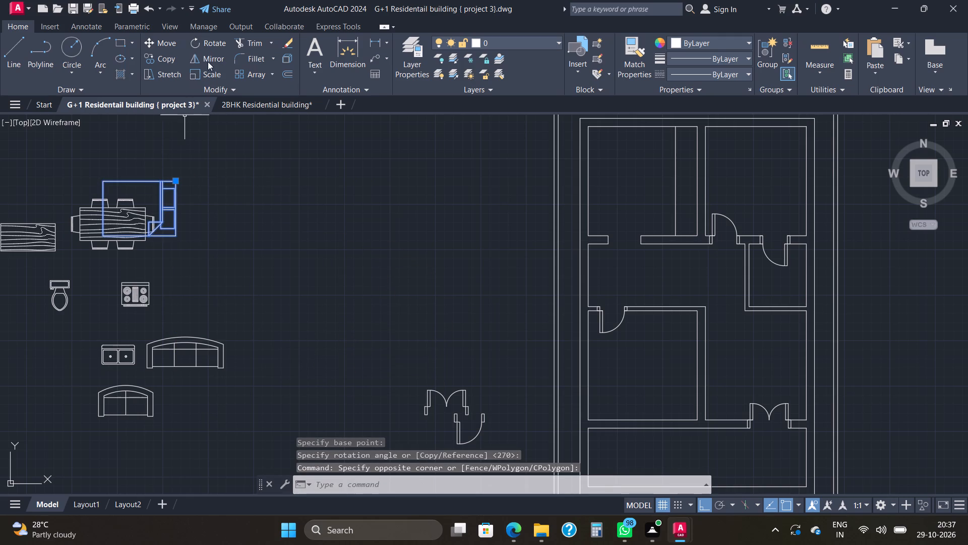
{"action": "left_click", "coordinate": [151, 53]}
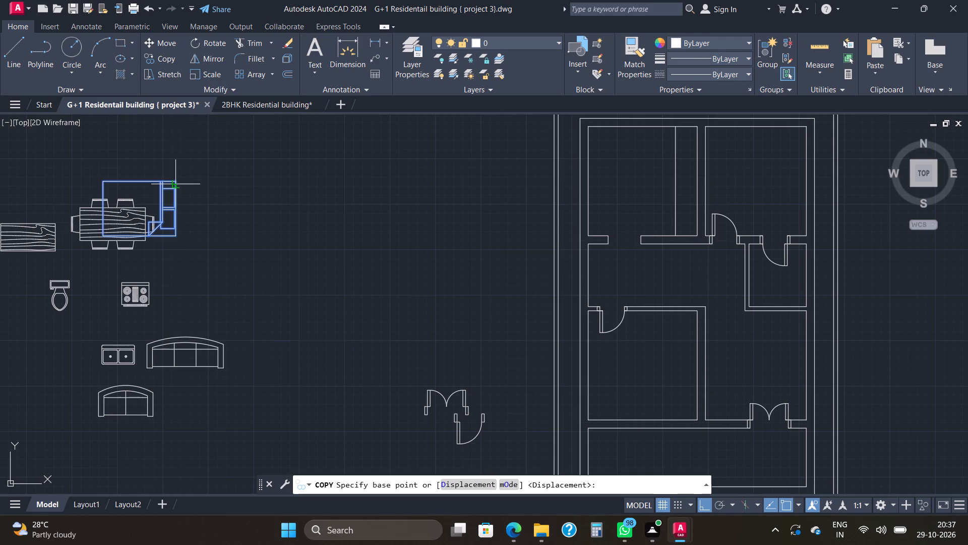
{"action": "left_click", "coordinate": [176, 185]}
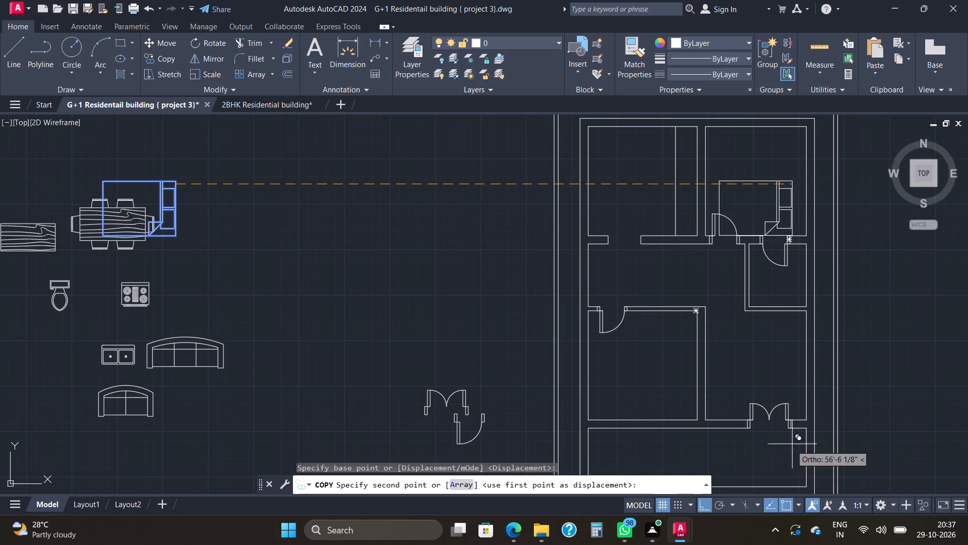
{"action": "left_click", "coordinate": [707, 508]}
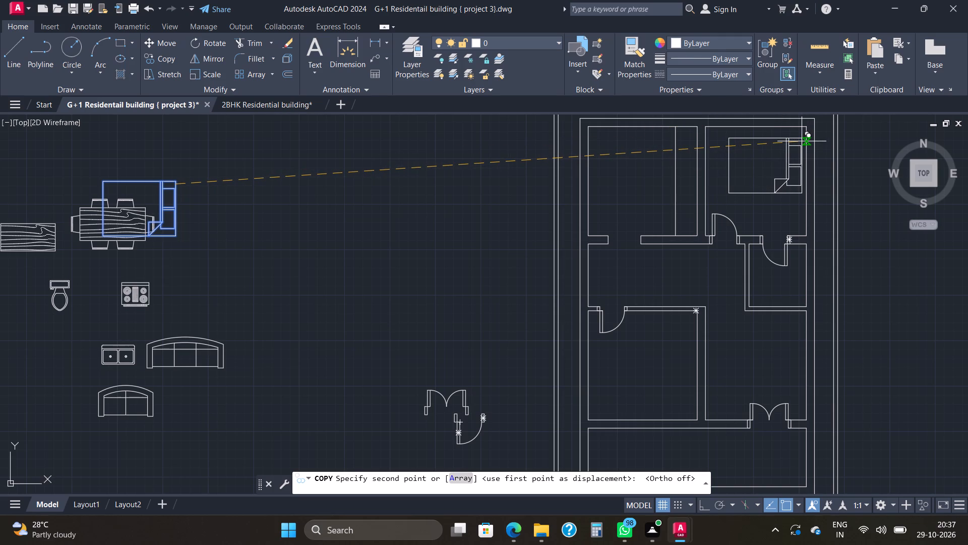
{"action": "left_click", "coordinate": [802, 141]}
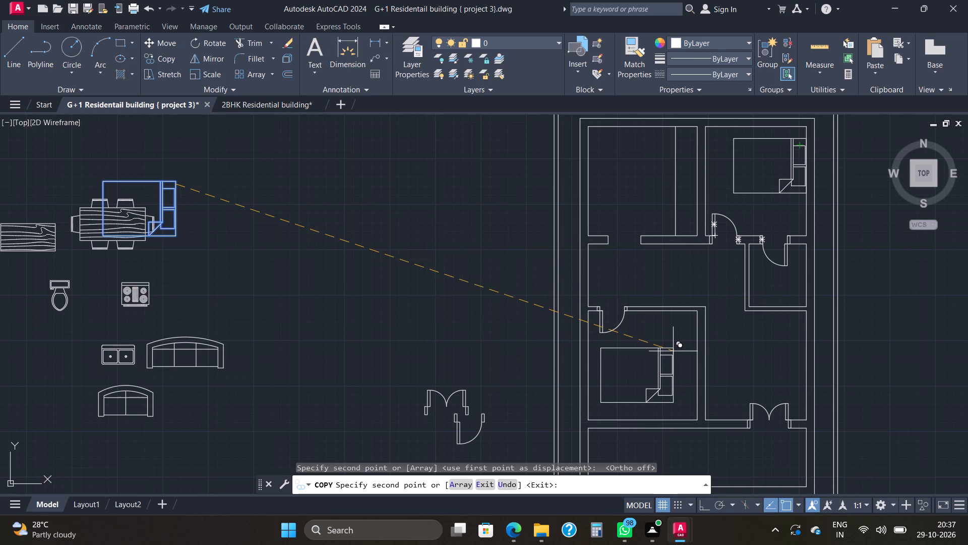
{"action": "left_click", "coordinate": [671, 350]}
{"action": "key", "text": "Escape"}
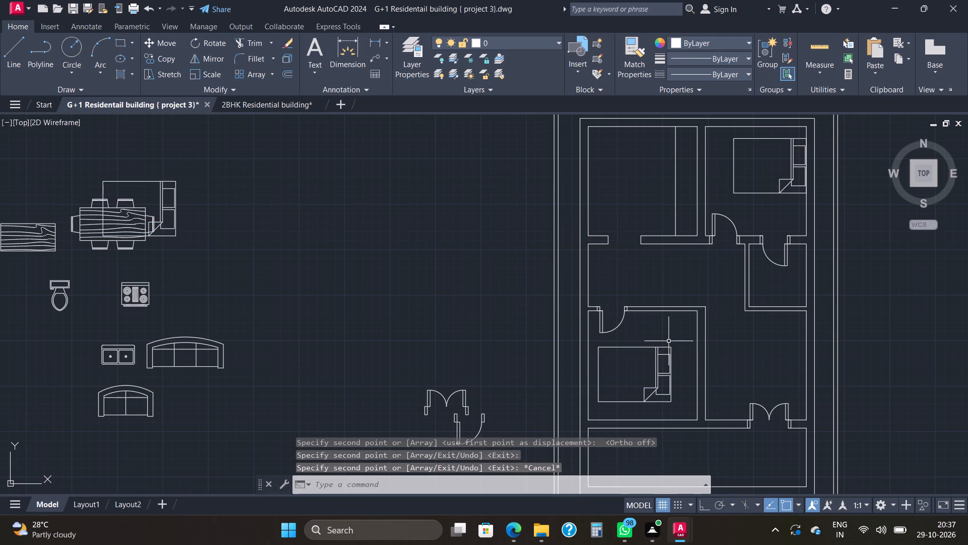
Rotate the bed copy in the lower-left room by 270° about its upper-right corner with ortho on.
{"action": "left_click", "coordinate": [656, 358]}
{"action": "left_click", "coordinate": [205, 43]}
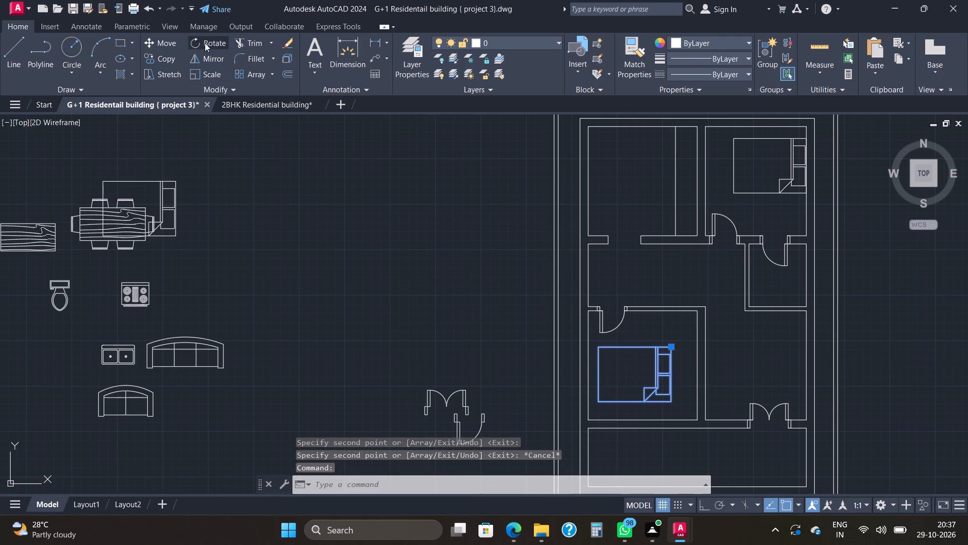
{"action": "left_click", "coordinate": [668, 346]}
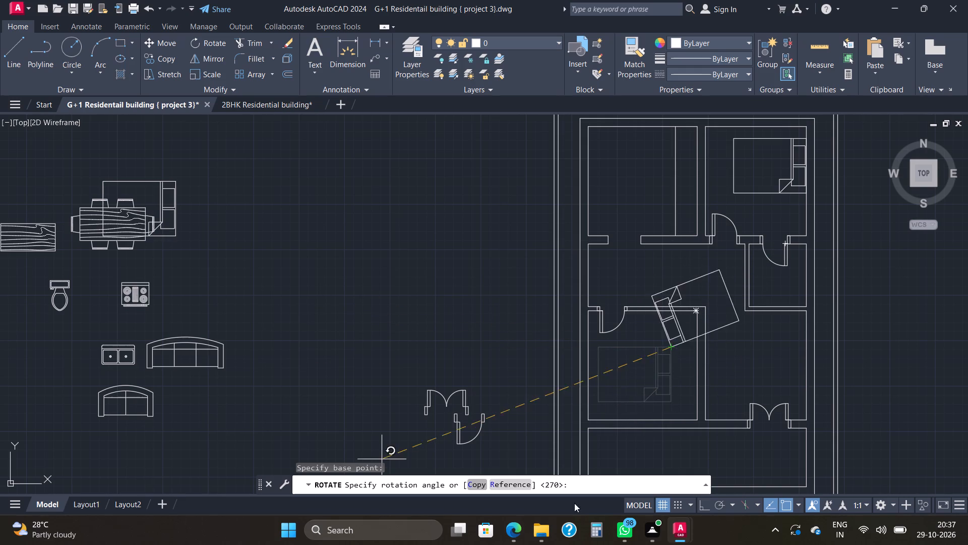
{"action": "left_click", "coordinate": [701, 505]}
{"action": "left_click", "coordinate": [678, 457]}
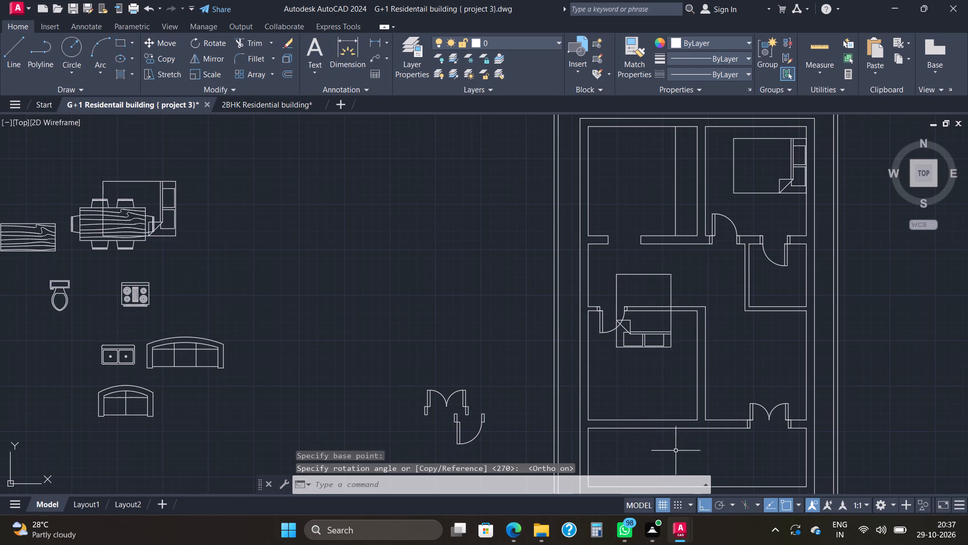
{"action": "key", "text": "Escape"}
{"action": "key", "text": "Escape"}
{"action": "key", "text": "Escape"}
{"action": "key", "text": "Escape"}
{"action": "key", "text": "Escape"}
{"action": "key", "text": "Escape"}
{"action": "key", "text": "Escape"}
{"action": "key", "text": "Escape"}
{"action": "key", "text": "Escape"}
{"action": "key", "text": "Escape"}
{"action": "key", "text": "Escape"}
{"action": "key", "text": "Escape"}
{"action": "key", "text": "Escape"}
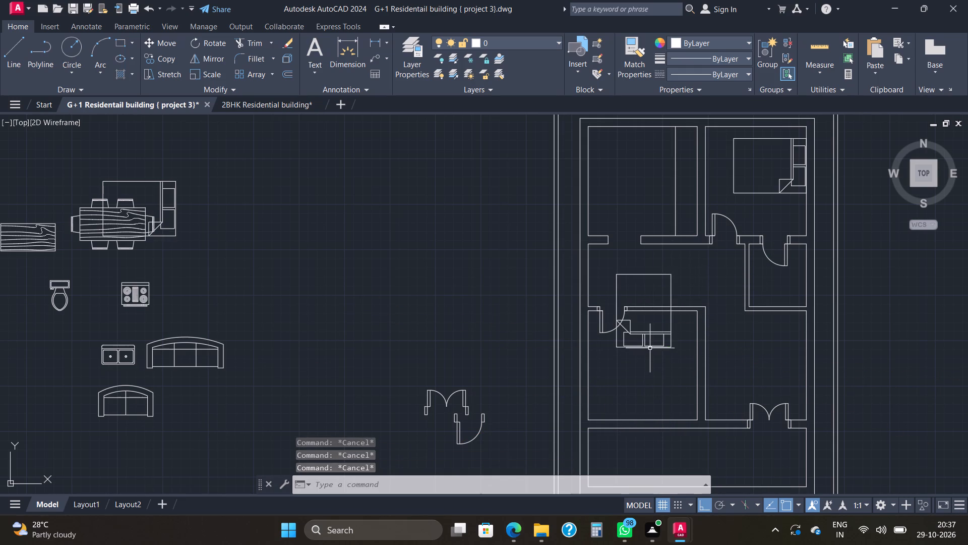
Move that bed down inside the lower-left room so its headboard sits near the bottom wall, with ortho off.
{"action": "left_click", "coordinate": [648, 335]}
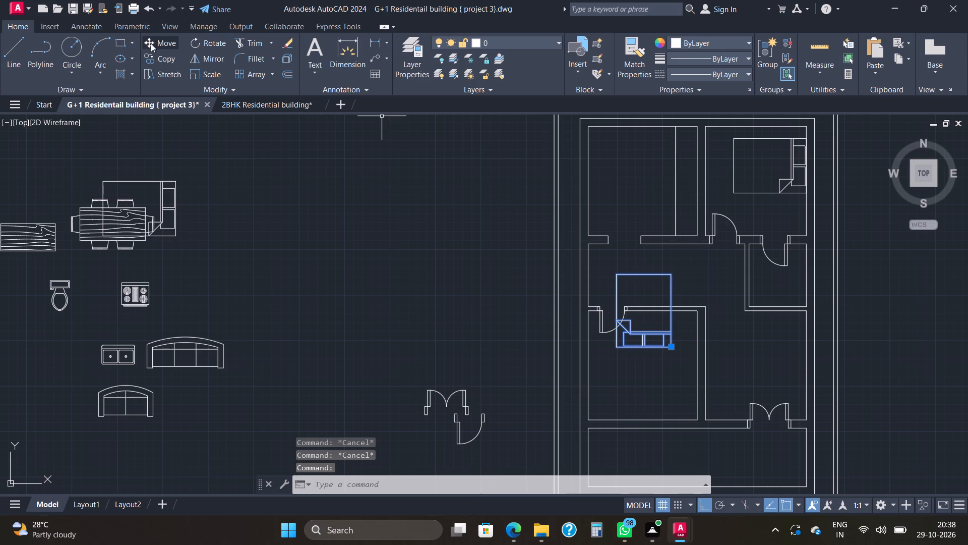
{"action": "left_click", "coordinate": [150, 41]}
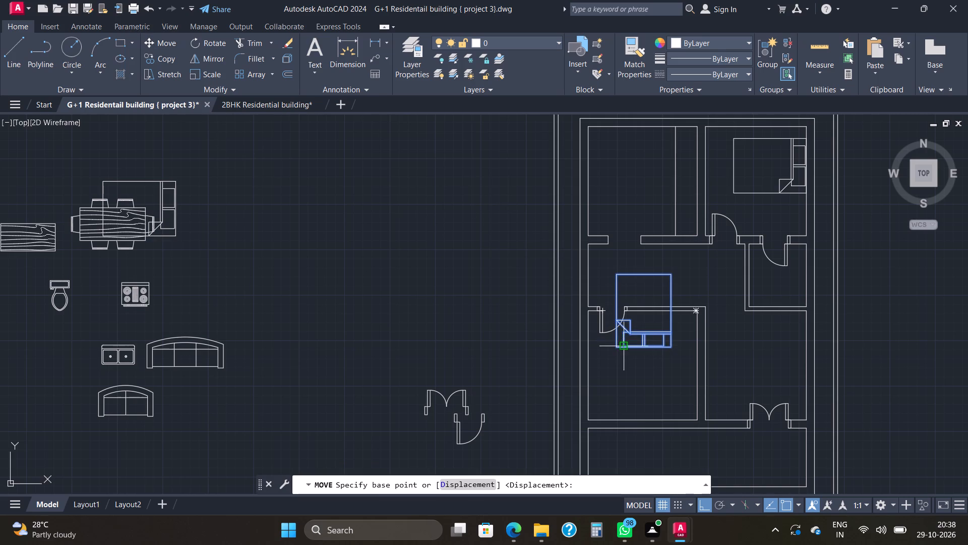
{"action": "left_click", "coordinate": [620, 344]}
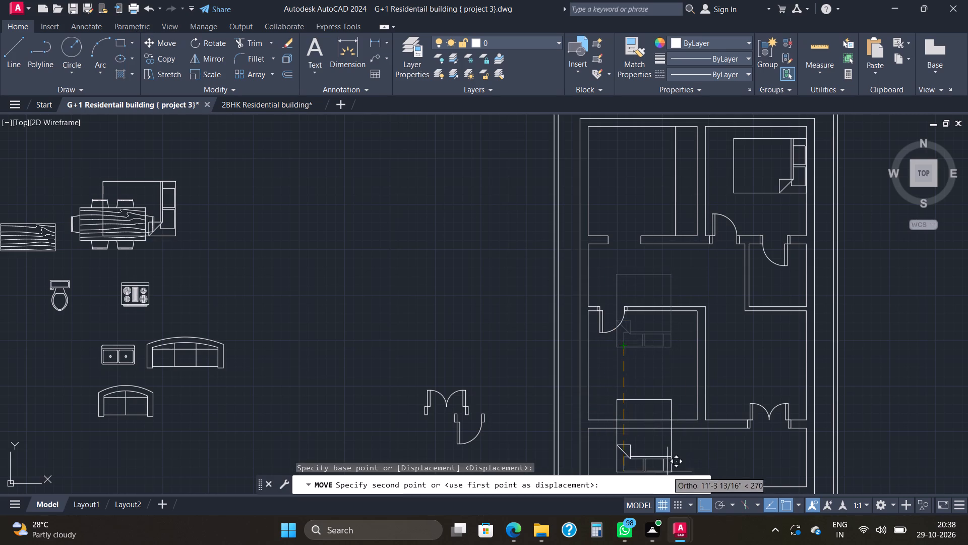
{"action": "left_click", "coordinate": [700, 502]}
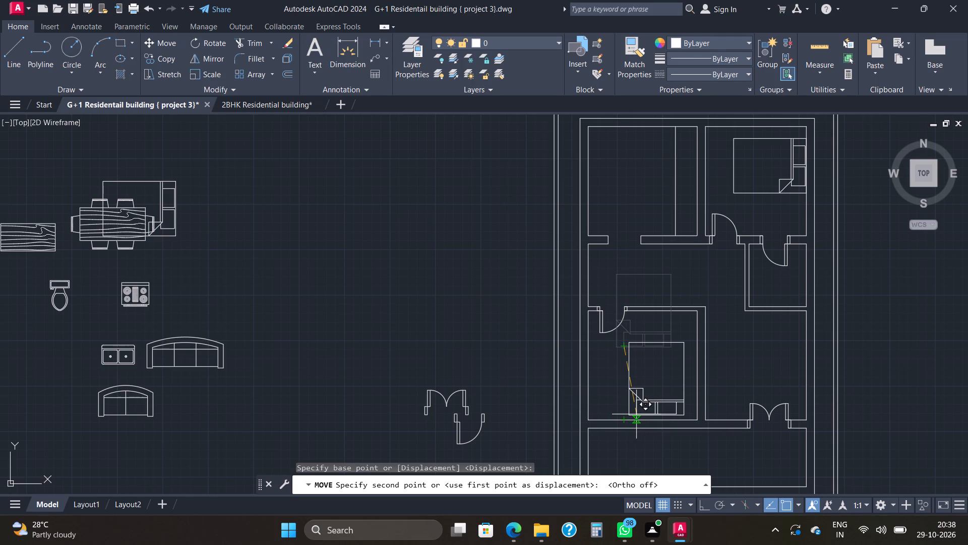
{"action": "left_click", "coordinate": [637, 413]}
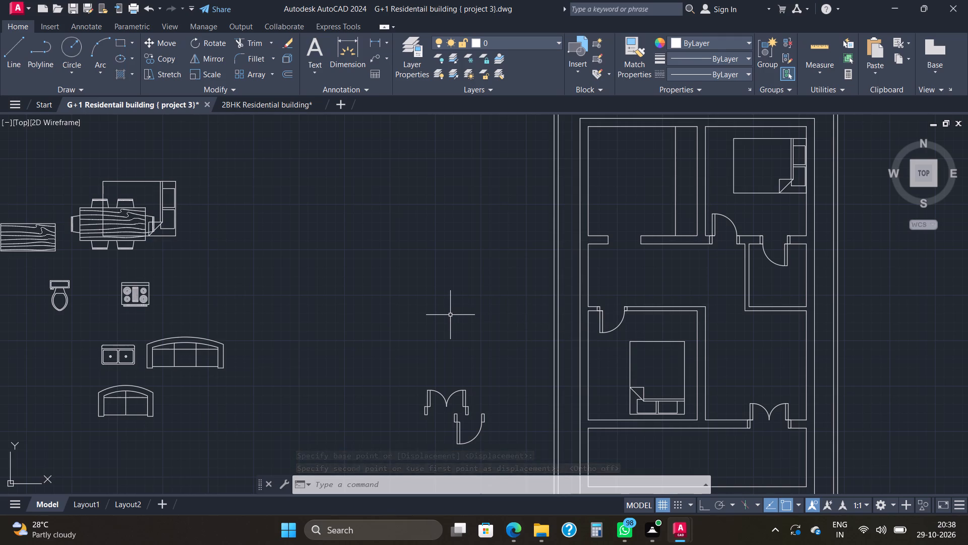
Rotate the stove block among the loose furniture blocks by 90° about its upper-right corner with ortho on.
{"action": "scroll", "coordinate": [450, 315], "scroll_direction": "down", "scroll_amount": 1}
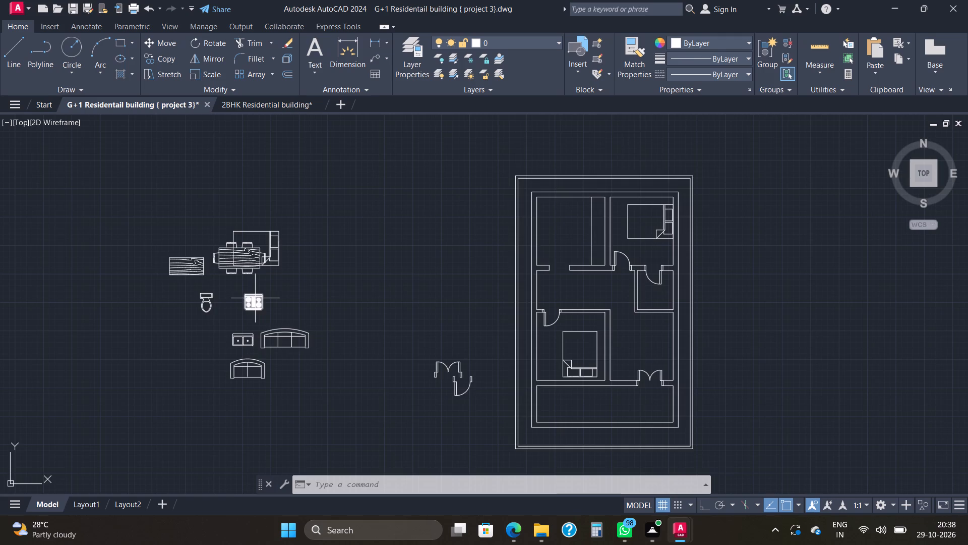
{"action": "scroll", "coordinate": [255, 298], "scroll_direction": "up", "scroll_amount": 2}
{"action": "left_click", "coordinate": [276, 283]}
{"action": "left_click", "coordinate": [207, 340]}
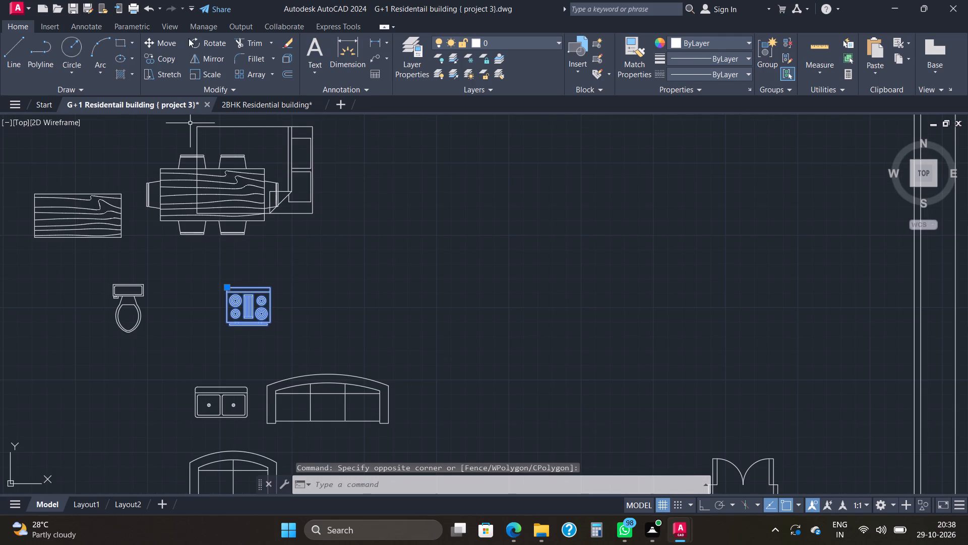
{"action": "left_click", "coordinate": [198, 38]}
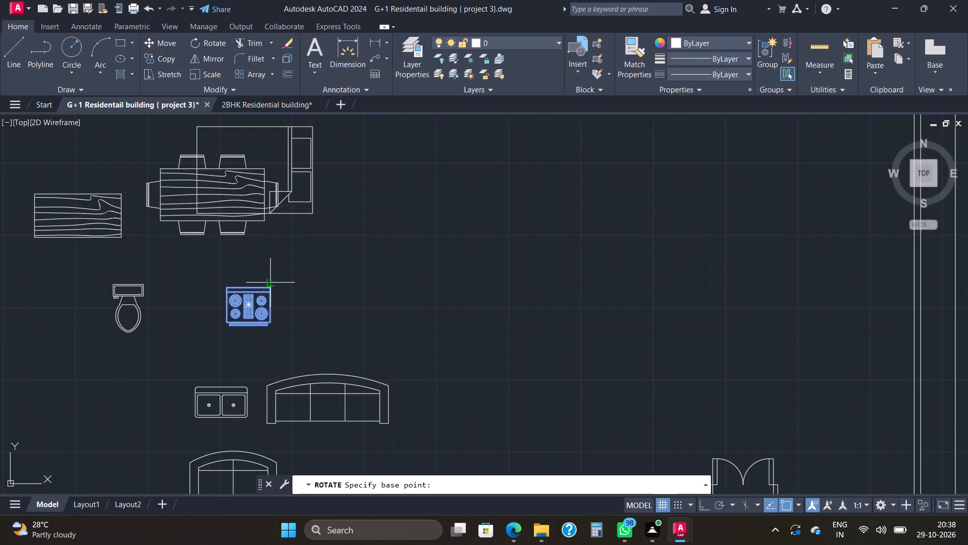
{"action": "left_click_drag", "start_coordinate": [267, 288], "coordinate": [268, 282]}
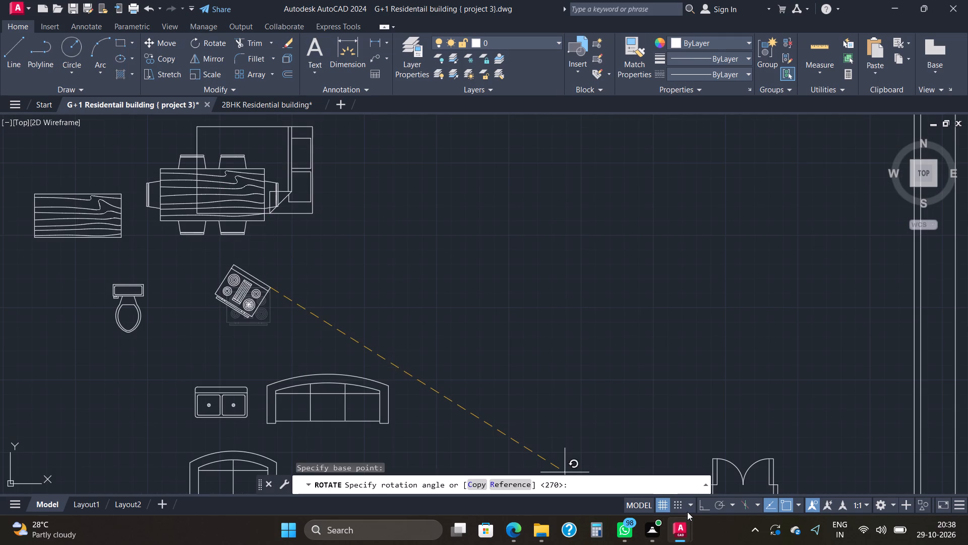
{"action": "key", "text": "F8"}
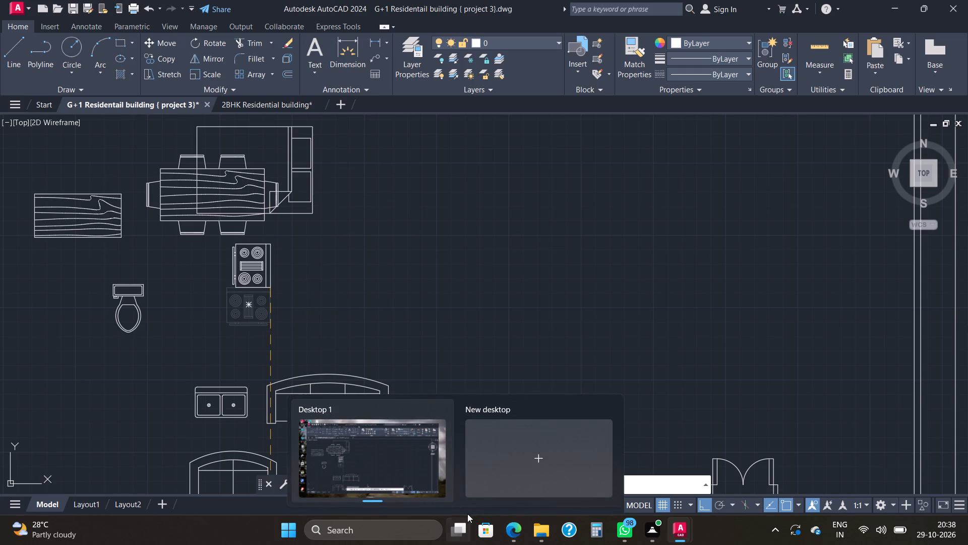
{"action": "left_click", "coordinate": [248, 119]}
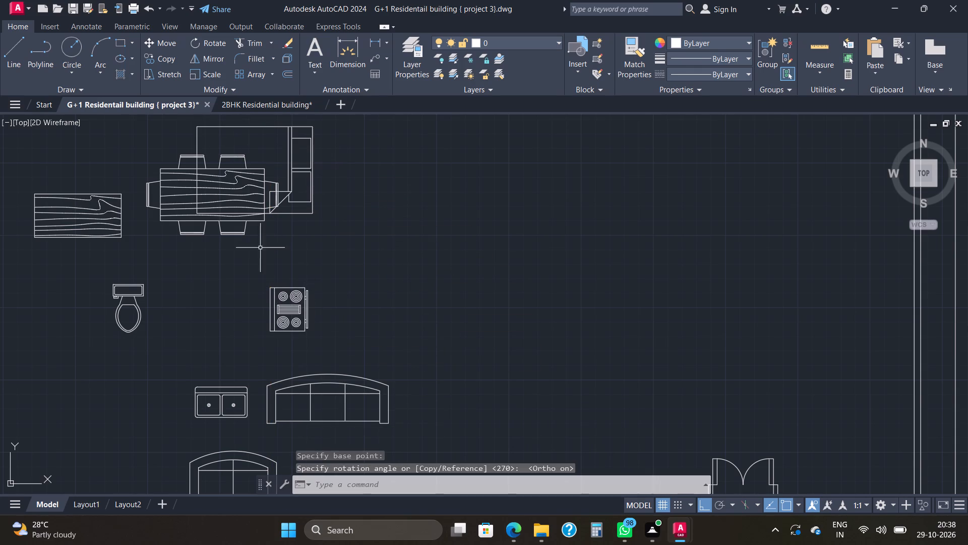
Move the rotated stove onto the counter strip near the top of the plan's upper-left room, with ortho off.
{"action": "left_click", "coordinate": [336, 306]}
{"action": "left_click", "coordinate": [243, 315]}
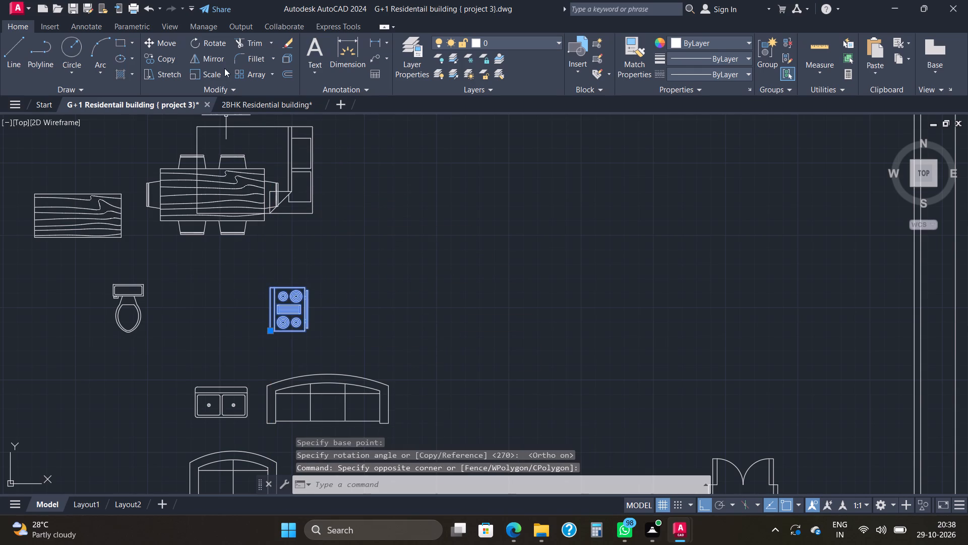
{"action": "left_click", "coordinate": [147, 39]}
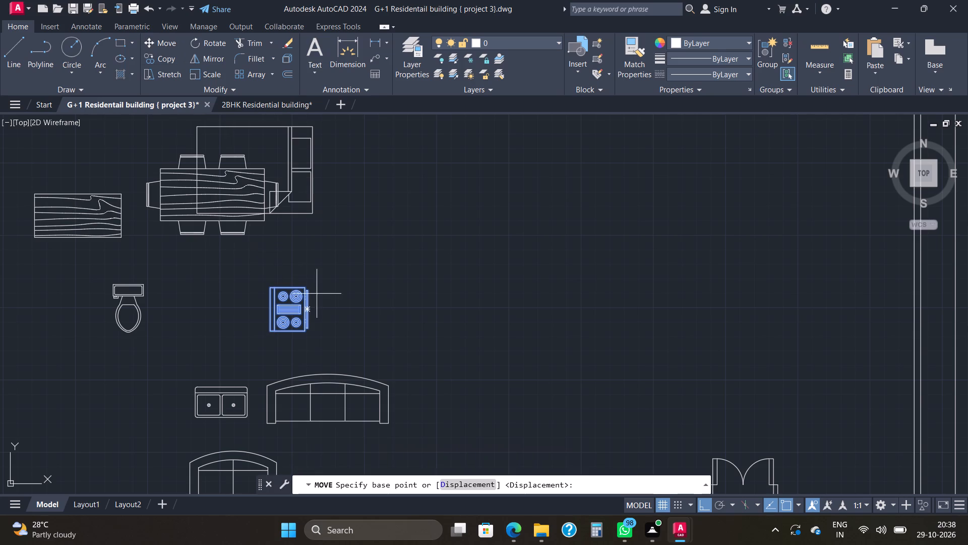
{"action": "left_click", "coordinate": [304, 286]}
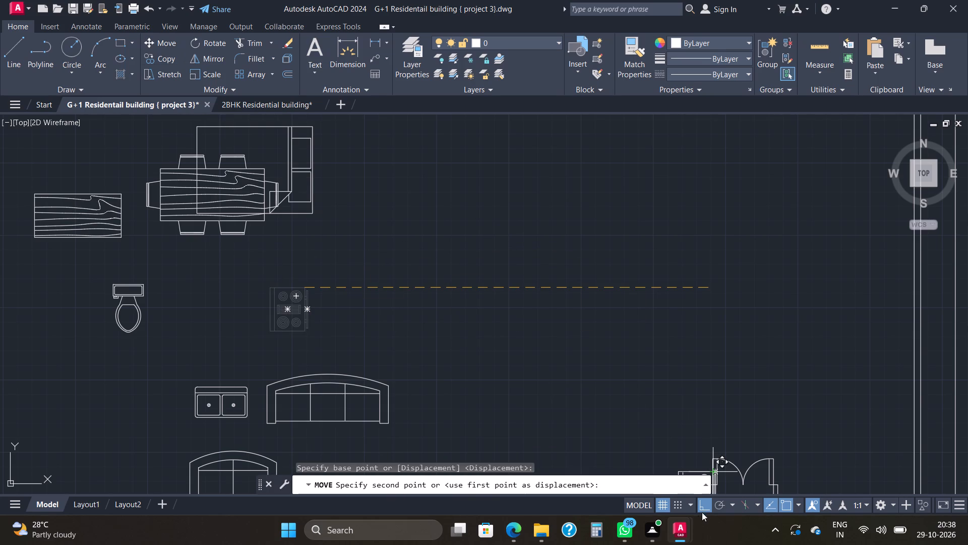
{"action": "left_click", "coordinate": [705, 505]}
{"action": "scroll", "coordinate": [655, 246], "scroll_direction": "down", "scroll_amount": 2}
{"action": "middle_click_drag", "start_coordinate": [655, 248], "coordinate": [403, 304]}
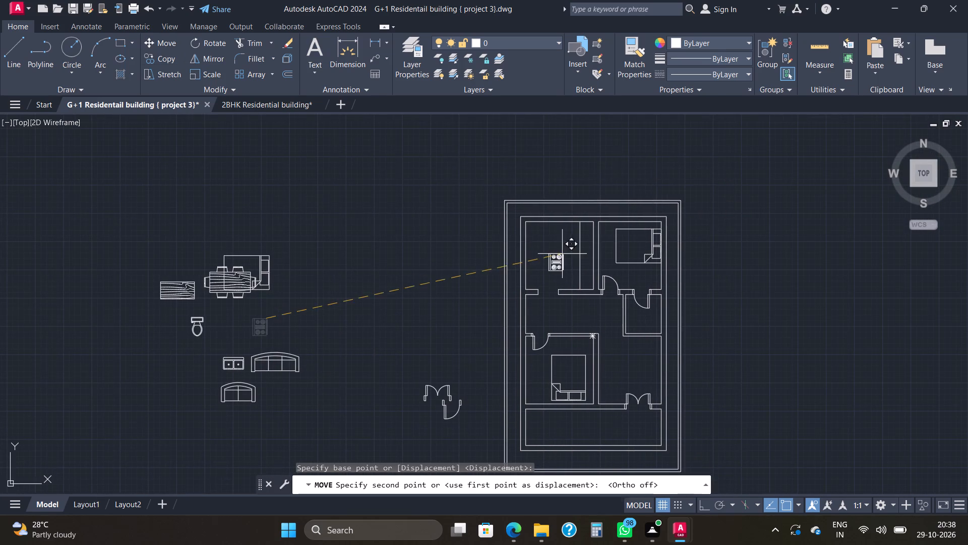
{"action": "scroll", "coordinate": [573, 246], "scroll_direction": "up", "scroll_amount": 4}
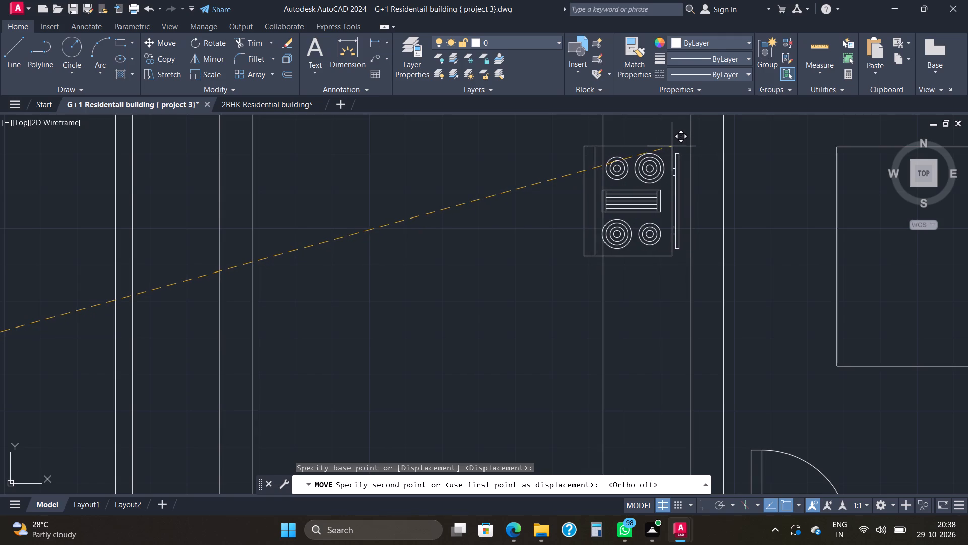
{"action": "left_click", "coordinate": [672, 146]}
Move the stove slightly up and right so its inner vertical line lies on the counter's left edge.
{"action": "left_click", "coordinate": [652, 169]}
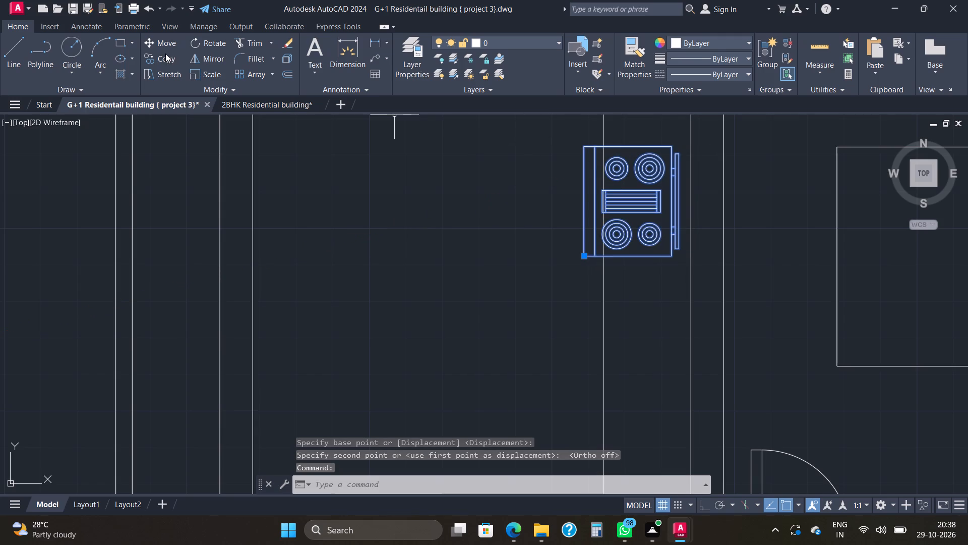
{"action": "left_click", "coordinate": [157, 38]}
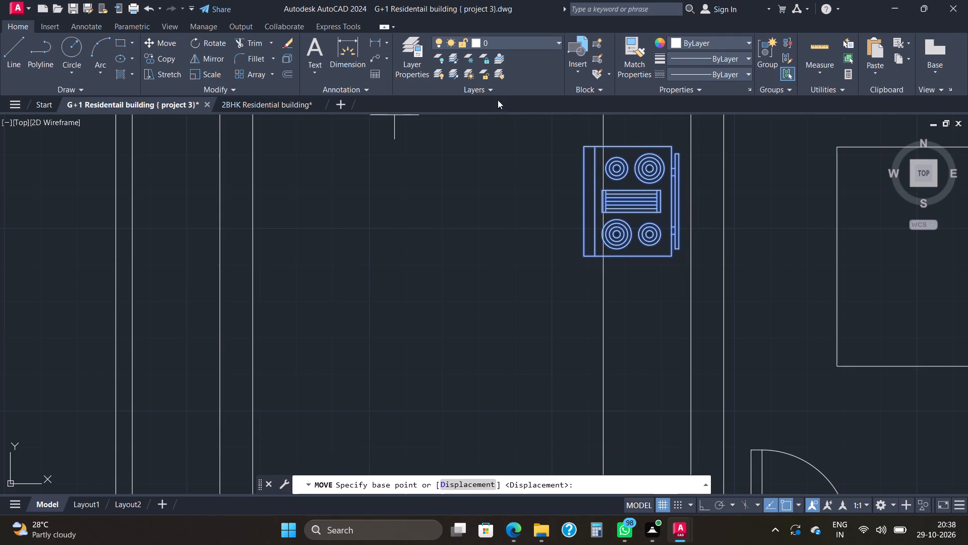
{"action": "left_click", "coordinate": [593, 147]}
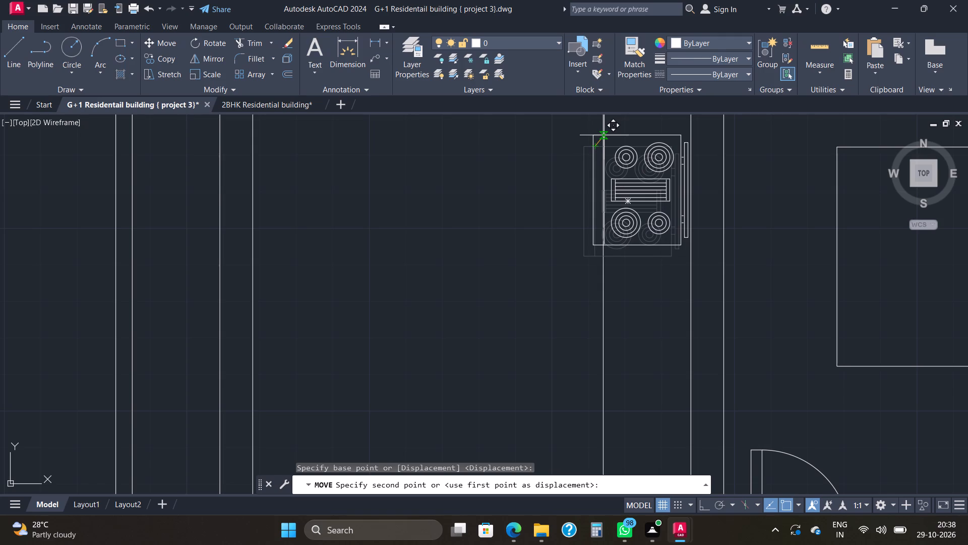
{"action": "left_click", "coordinate": [604, 135]}
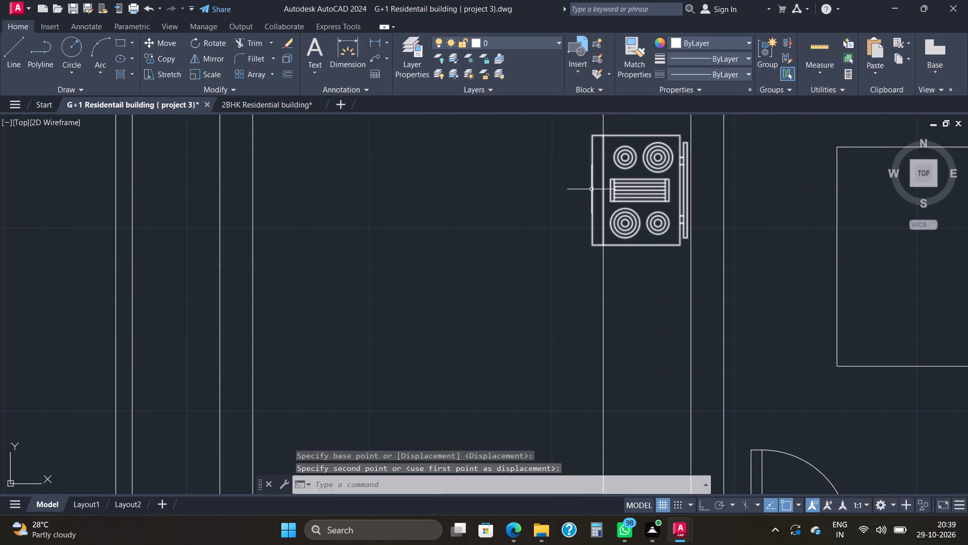
Rotate the double-bowl sink block by 270° about the midpoint of its top edge with ortho on.
{"action": "scroll", "coordinate": [555, 220], "scroll_direction": "down", "scroll_amount": 1}
{"action": "scroll", "coordinate": [421, 291], "scroll_direction": "down", "scroll_amount": 1}
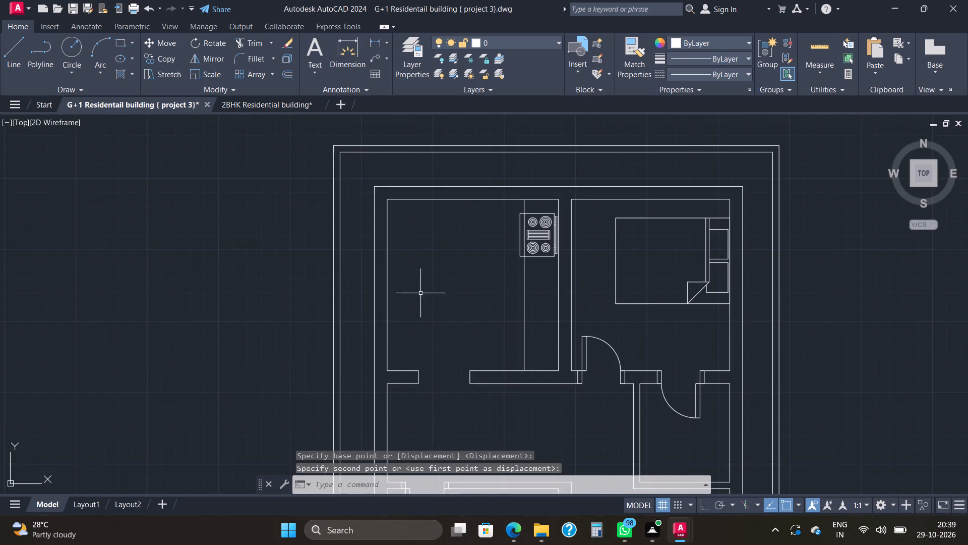
{"action": "middle_click_drag", "start_coordinate": [399, 333], "coordinate": [459, 238]}
{"action": "scroll", "coordinate": [443, 244], "scroll_direction": "down", "scroll_amount": 1}
{"action": "middle_click_drag", "start_coordinate": [207, 312], "coordinate": [500, 242]}
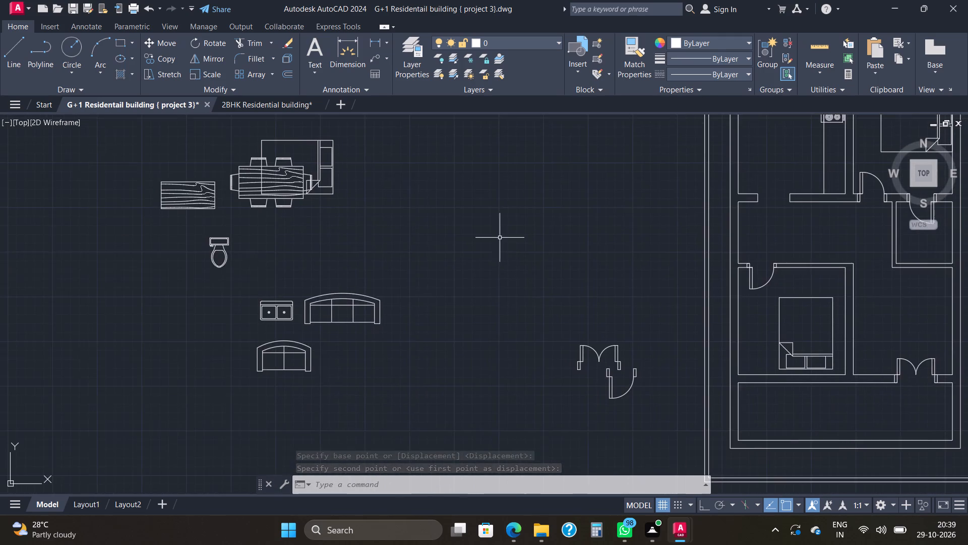
{"action": "scroll", "coordinate": [485, 242], "scroll_direction": "down", "scroll_amount": 1}
{"action": "scroll", "coordinate": [347, 283], "scroll_direction": "up", "scroll_amount": 3}
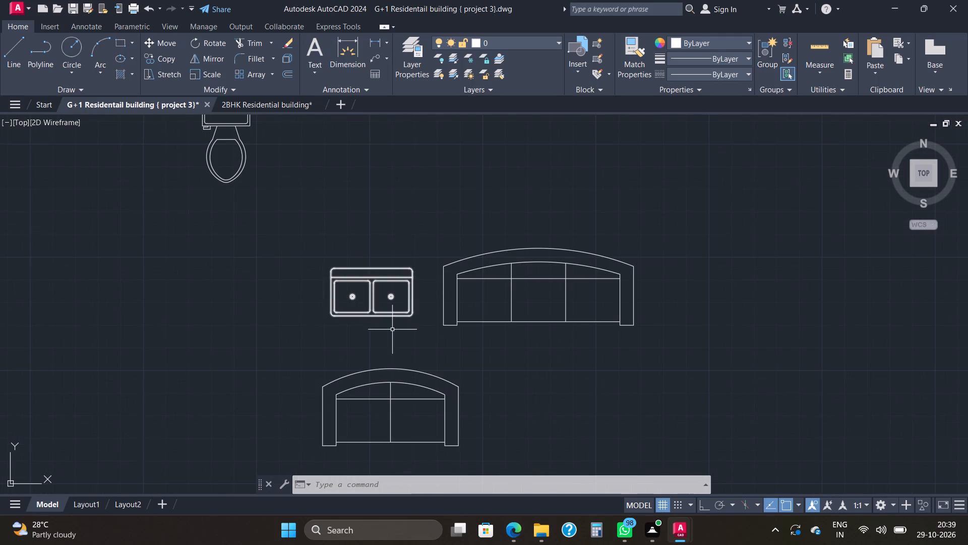
{"action": "left_click", "coordinate": [406, 333]}
{"action": "left_click", "coordinate": [337, 252]}
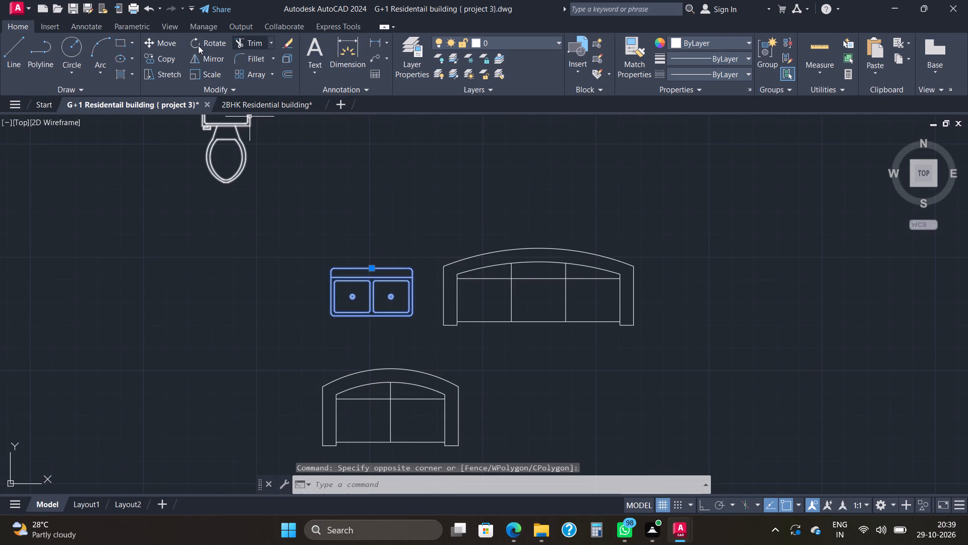
{"action": "left_click", "coordinate": [192, 35]}
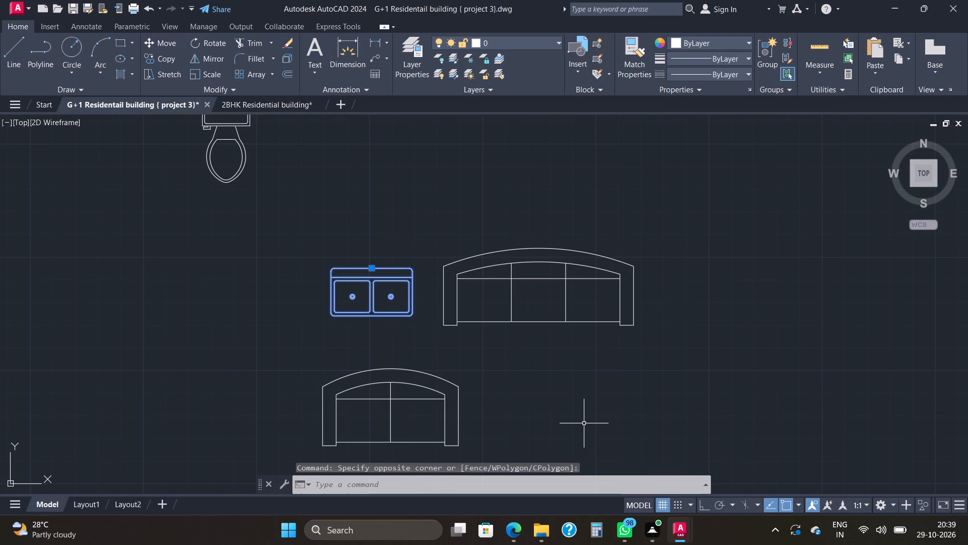
{"action": "key", "text": "F8"}
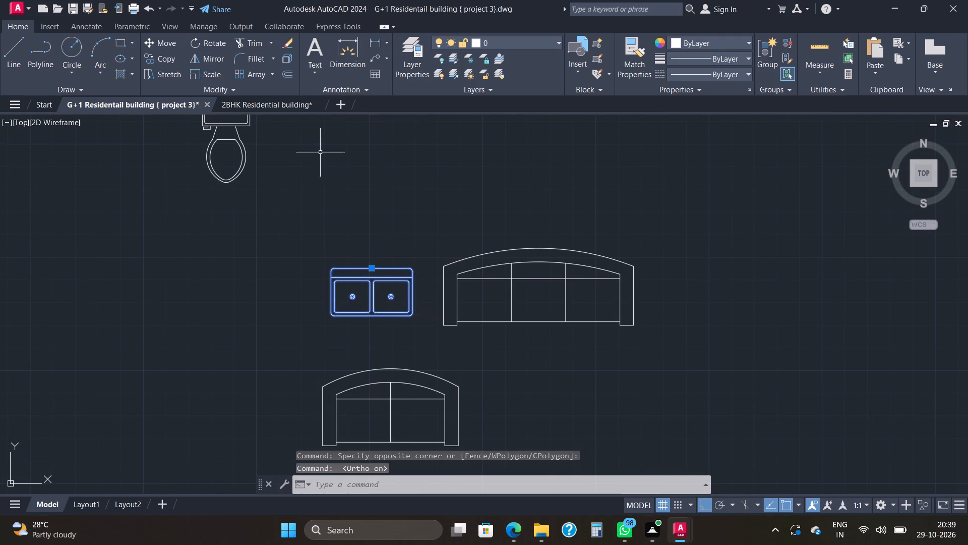
{"action": "left_click", "coordinate": [203, 43]}
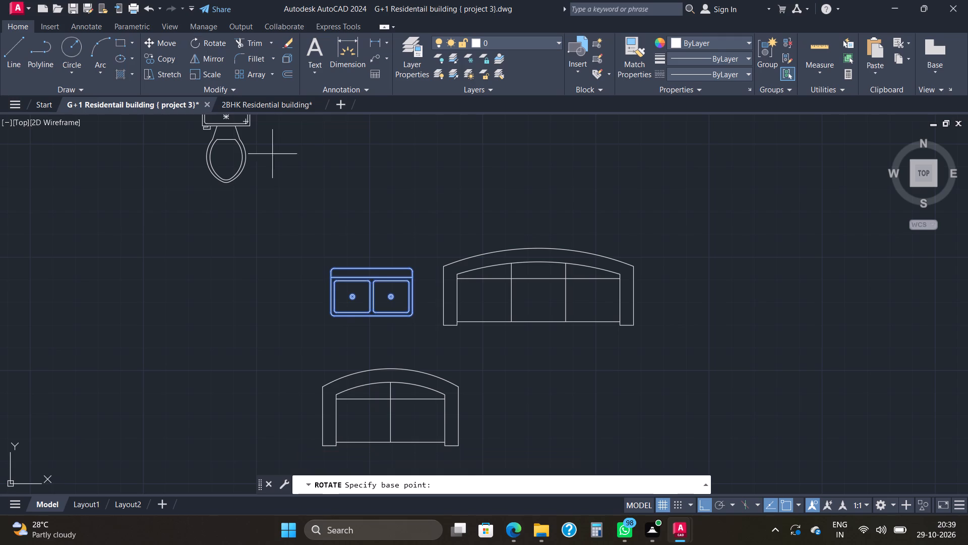
{"action": "left_click", "coordinate": [368, 263]}
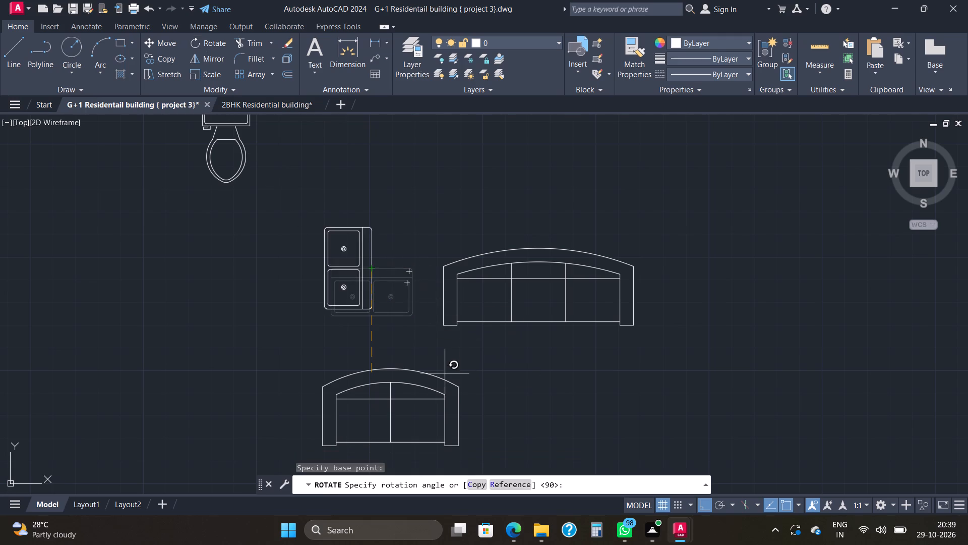
{"action": "left_click", "coordinate": [406, 418]}
Move the rotated sink by its right-edge midpoint onto the kitchen counter's right edge below the stove, with ortho off.
{"action": "left_click", "coordinate": [392, 233]}
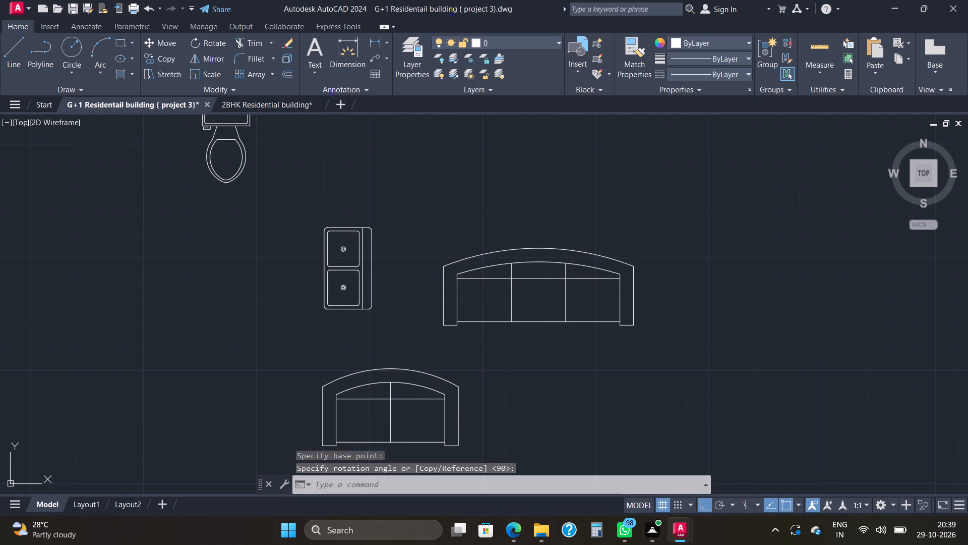
{"action": "left_click", "coordinate": [308, 289]}
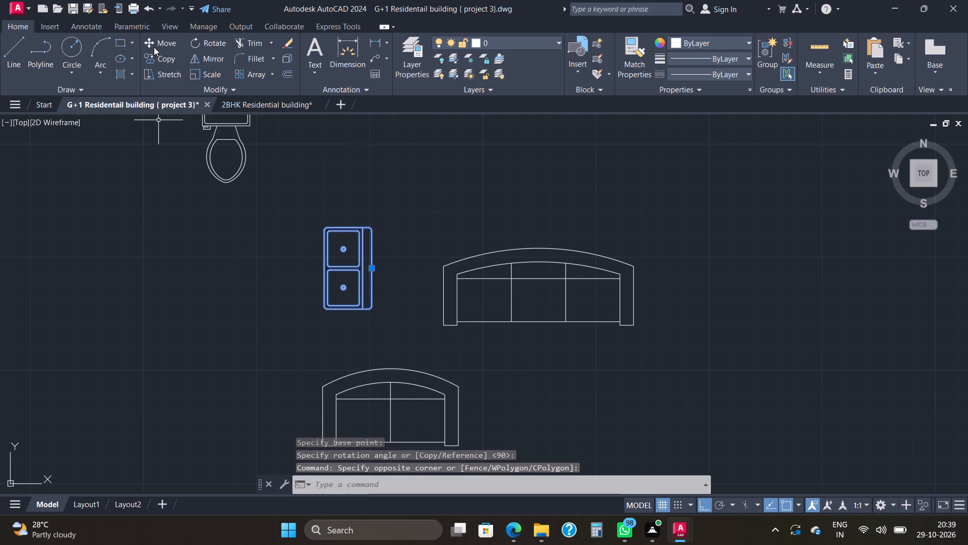
{"action": "left_click", "coordinate": [147, 39]}
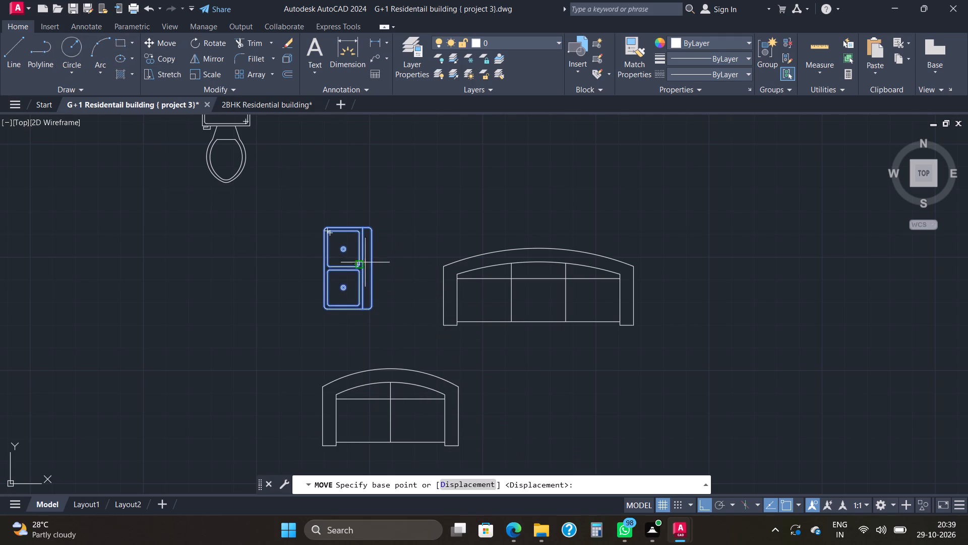
{"action": "left_click", "coordinate": [371, 267]}
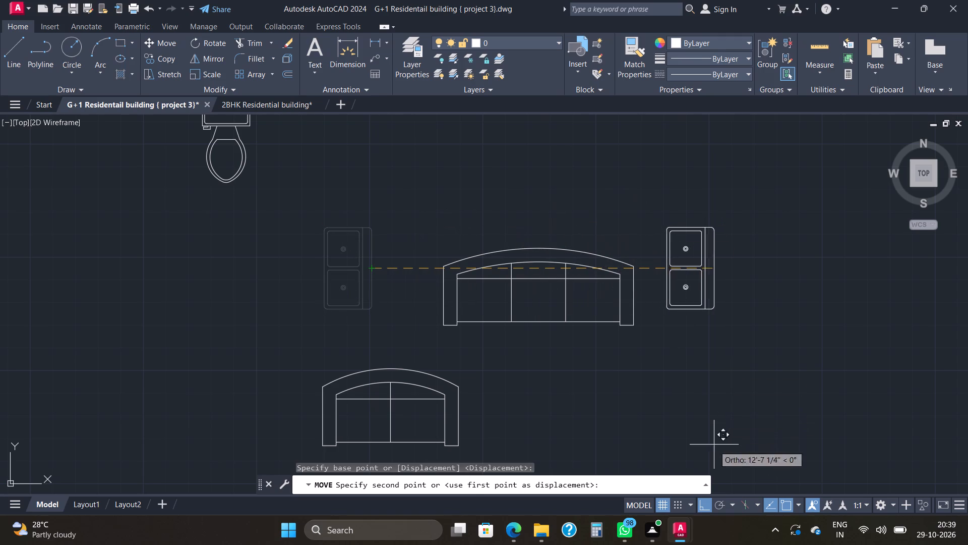
{"action": "left_click", "coordinate": [705, 508]}
{"action": "scroll", "coordinate": [760, 230], "scroll_direction": "down", "scroll_amount": 1}
{"action": "middle_click_drag", "start_coordinate": [760, 233], "coordinate": [546, 349]}
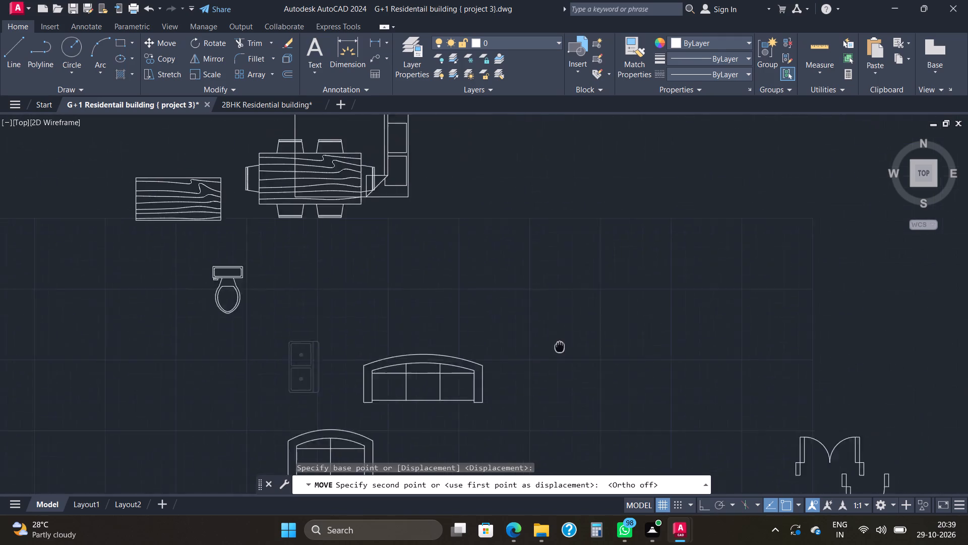
{"action": "middle_click_drag", "start_coordinate": [546, 349], "coordinate": [437, 372]}
{"action": "scroll", "coordinate": [437, 372], "scroll_direction": "down", "scroll_amount": 2}
{"action": "scroll", "coordinate": [677, 281], "scroll_direction": "up", "scroll_amount": 4}
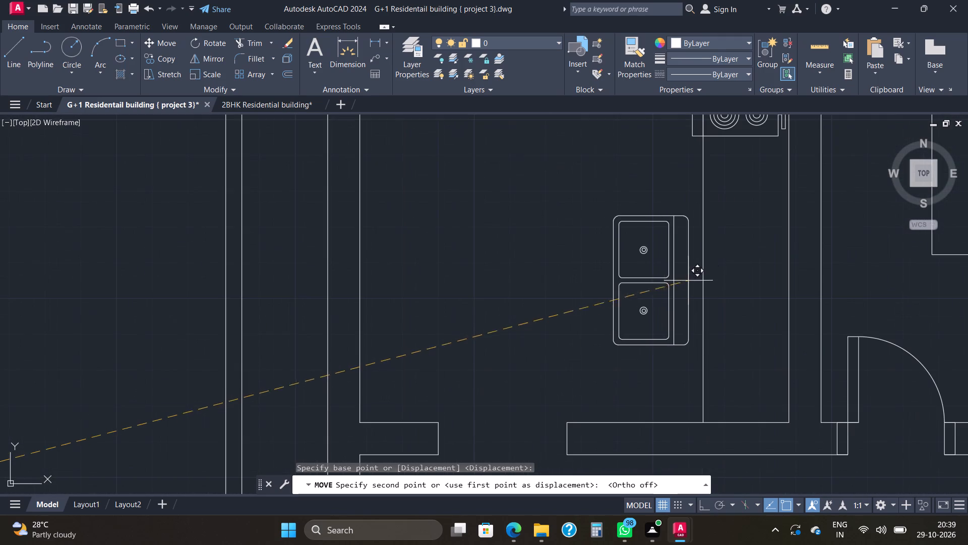
{"action": "left_click", "coordinate": [788, 311]}
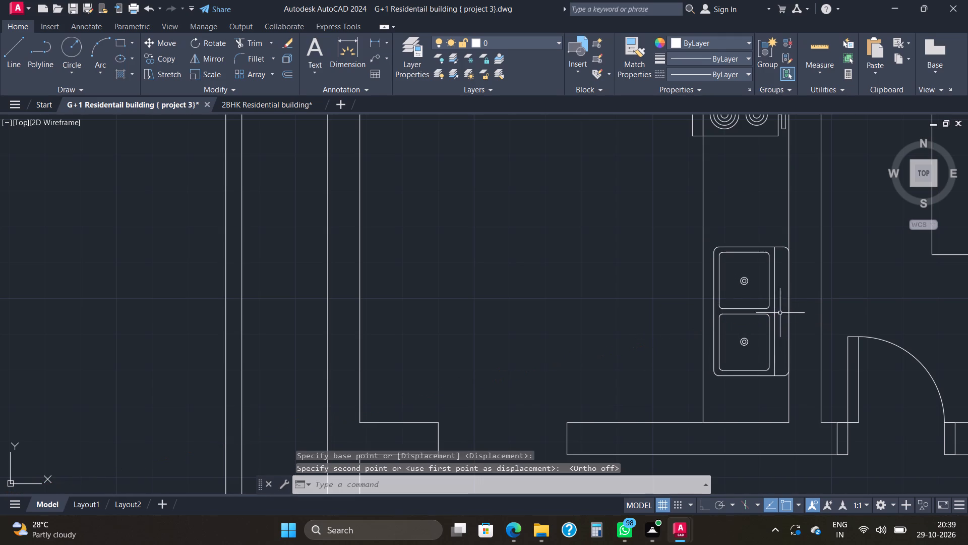
Rotate the toilet block beside the plan by 180° about the midpoint of its tank's back edge, with ortho on.
{"action": "scroll", "coordinate": [595, 364], "scroll_direction": "down", "scroll_amount": 3}
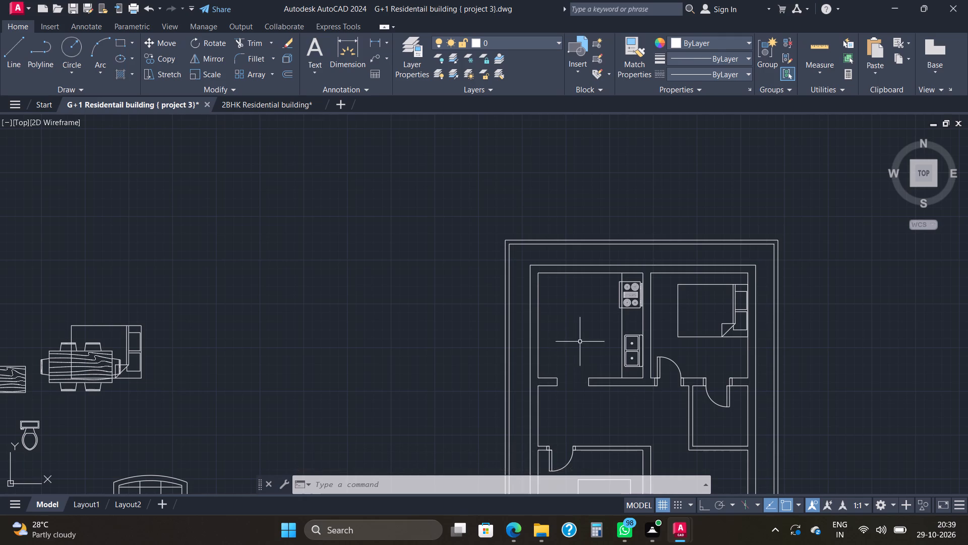
{"action": "scroll", "coordinate": [581, 343], "scroll_direction": "down", "scroll_amount": 2}
{"action": "scroll", "coordinate": [427, 383], "scroll_direction": "up", "scroll_amount": 2}
{"action": "middle_click_drag", "start_coordinate": [439, 384], "coordinate": [410, 240]}
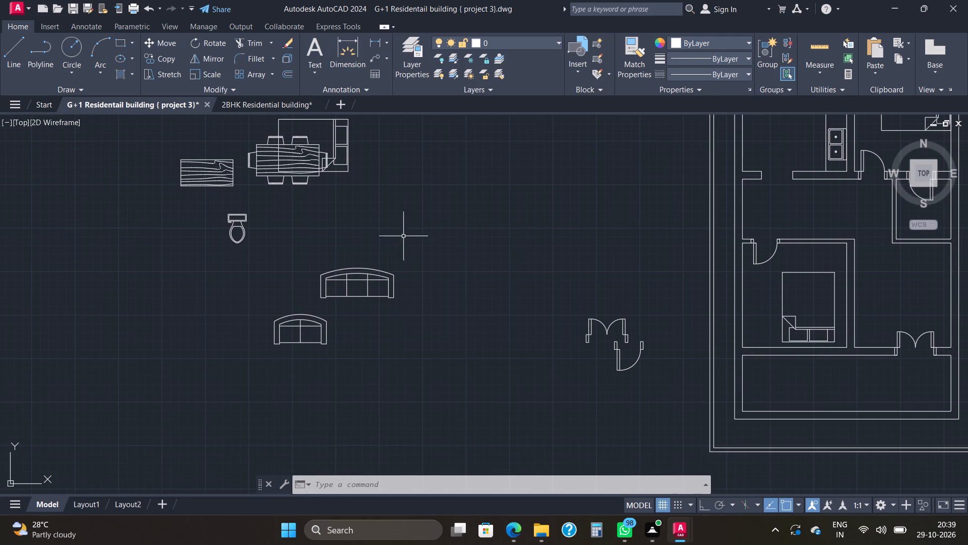
{"action": "left_click", "coordinate": [212, 220]}
{"action": "left_click", "coordinate": [253, 232]}
{"action": "left_click", "coordinate": [228, 217]}
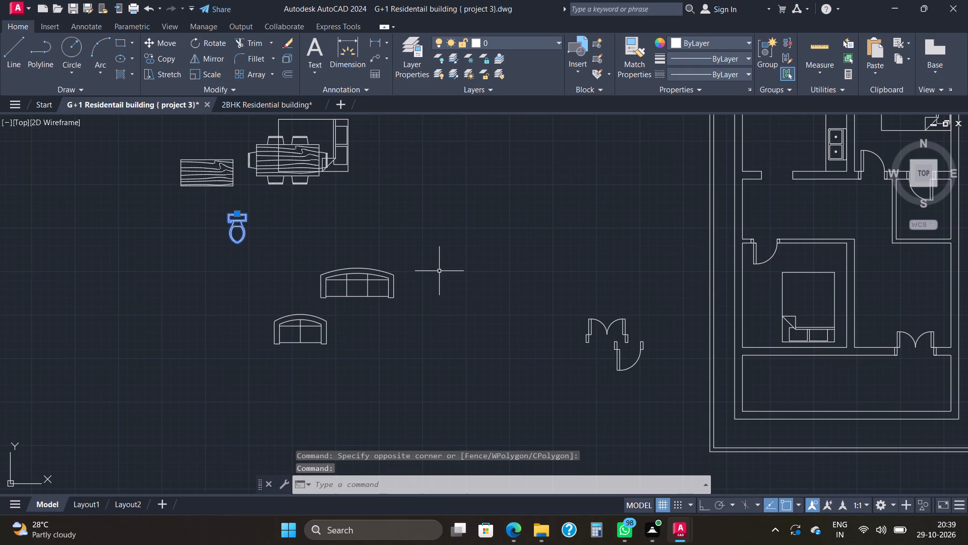
{"action": "key", "text": "F8"}
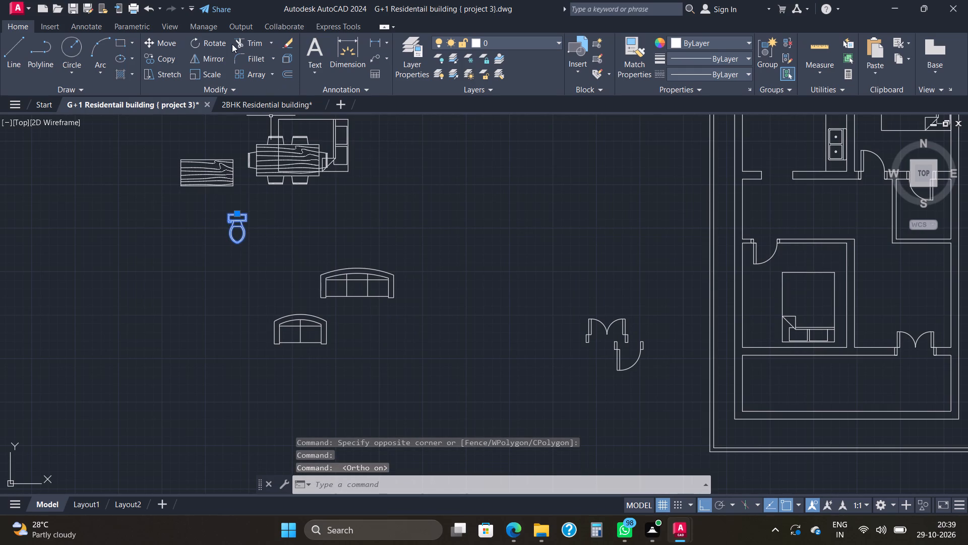
{"action": "left_click", "coordinate": [200, 41]}
{"action": "left_click", "coordinate": [240, 217]}
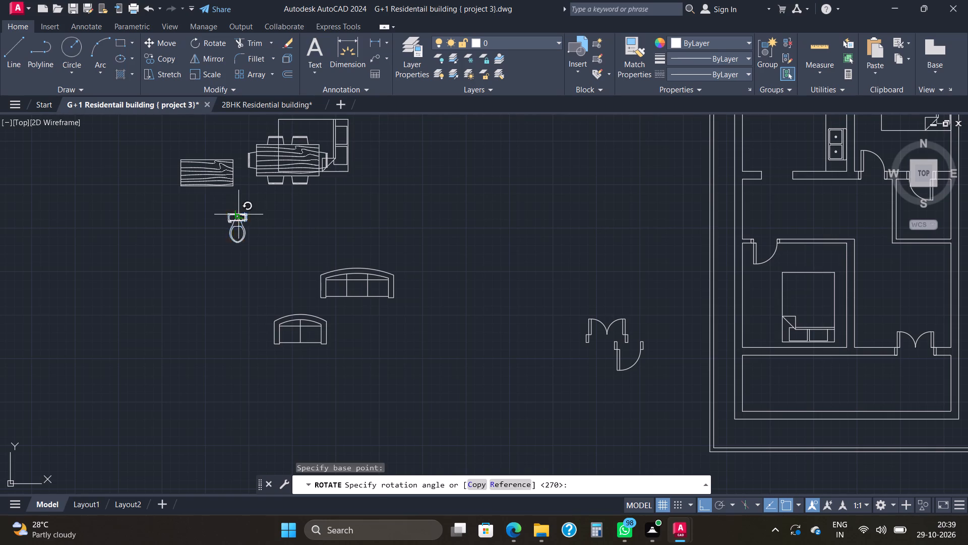
{"action": "left_click", "coordinate": [42, 298]}
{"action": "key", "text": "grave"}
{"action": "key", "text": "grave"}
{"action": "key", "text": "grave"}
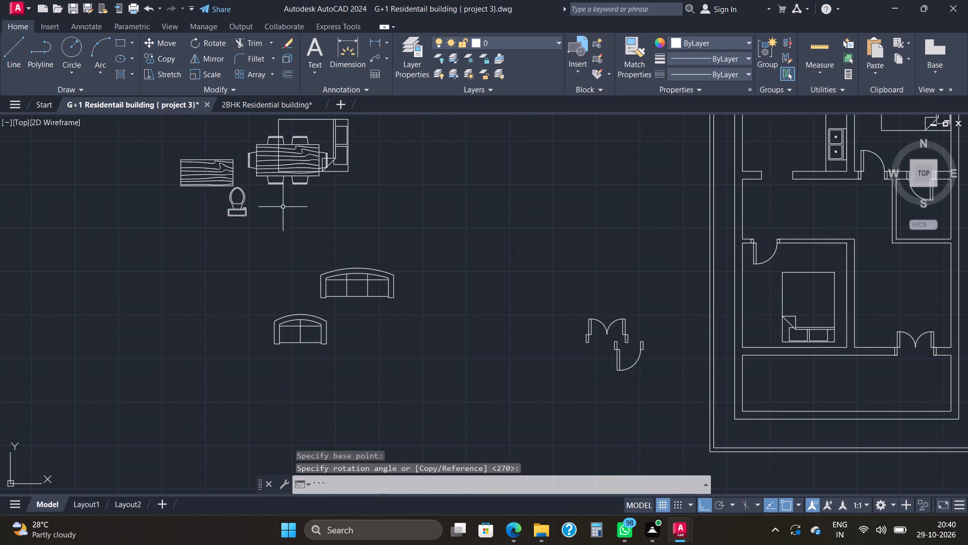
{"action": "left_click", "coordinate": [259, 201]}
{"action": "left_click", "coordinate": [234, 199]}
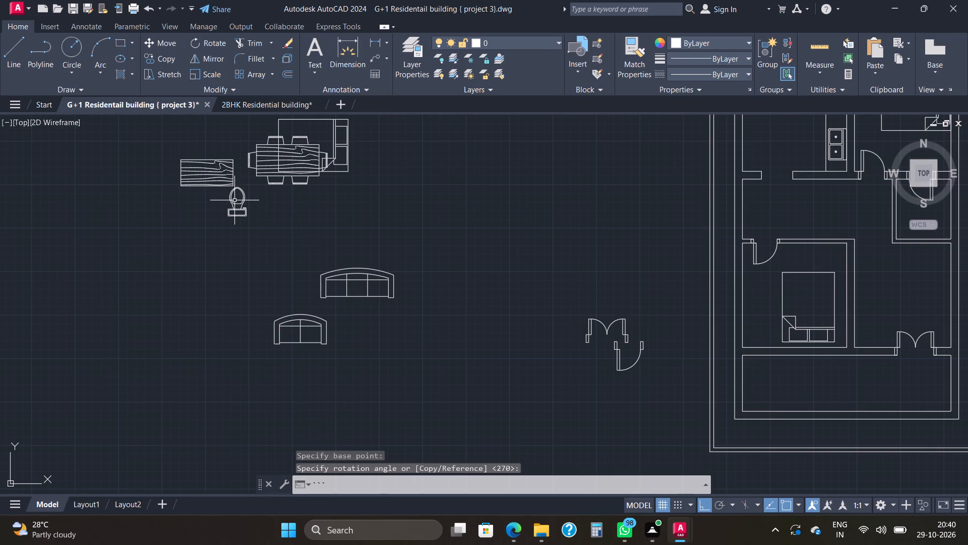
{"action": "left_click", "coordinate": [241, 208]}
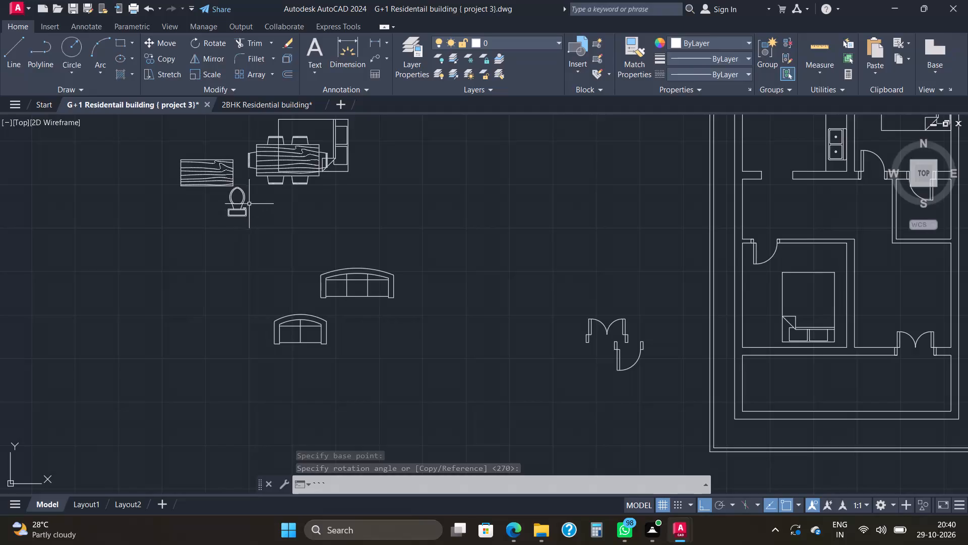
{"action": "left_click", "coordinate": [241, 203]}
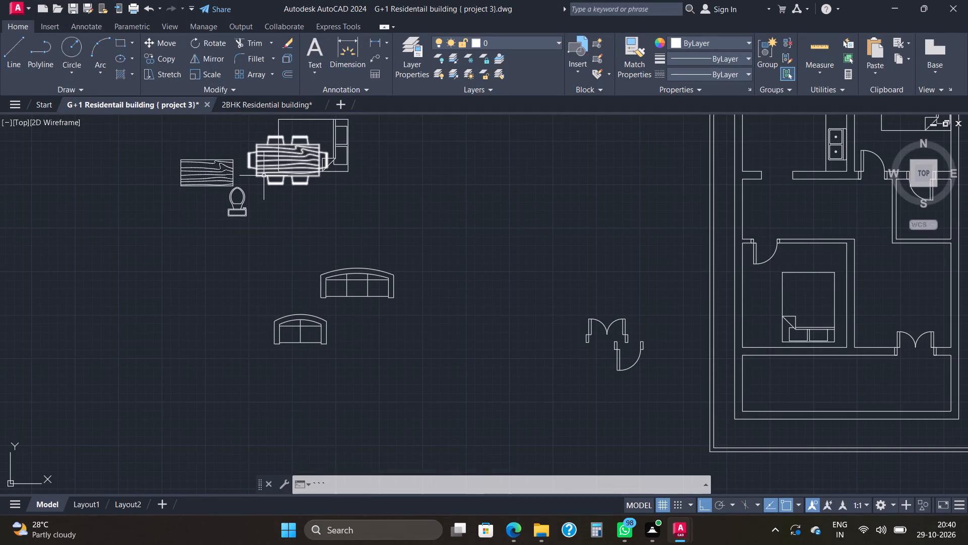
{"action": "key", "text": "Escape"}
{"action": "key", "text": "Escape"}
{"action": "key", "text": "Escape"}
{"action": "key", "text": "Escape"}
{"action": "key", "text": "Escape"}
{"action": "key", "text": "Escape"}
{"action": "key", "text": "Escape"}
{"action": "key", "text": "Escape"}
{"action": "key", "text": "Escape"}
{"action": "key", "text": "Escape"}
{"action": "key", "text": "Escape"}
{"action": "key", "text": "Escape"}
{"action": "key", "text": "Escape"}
Move the rotated toilet by its tank's back-edge midpoint onto the lower wall of the small toilet room, with ortho off.
{"action": "left_click", "coordinate": [244, 199]}
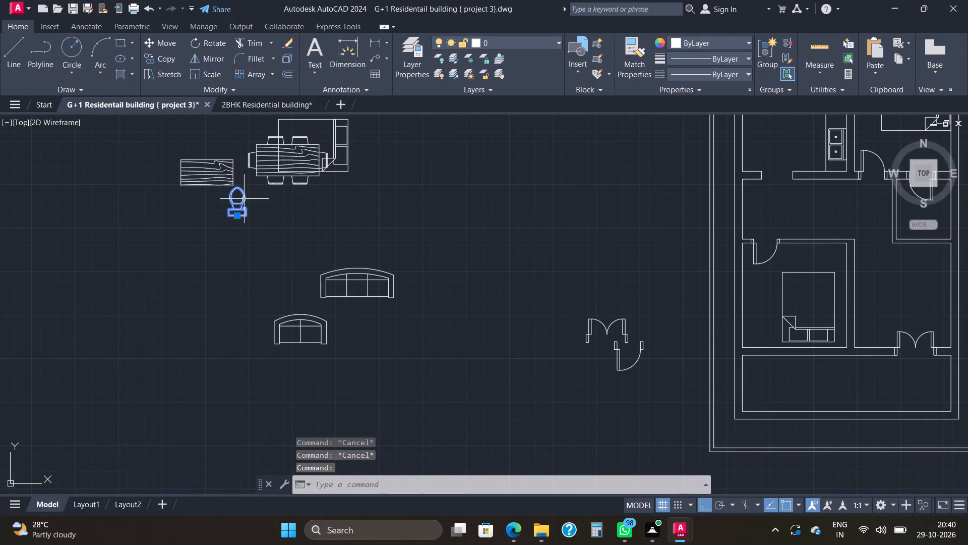
{"action": "left_click", "coordinate": [163, 42]}
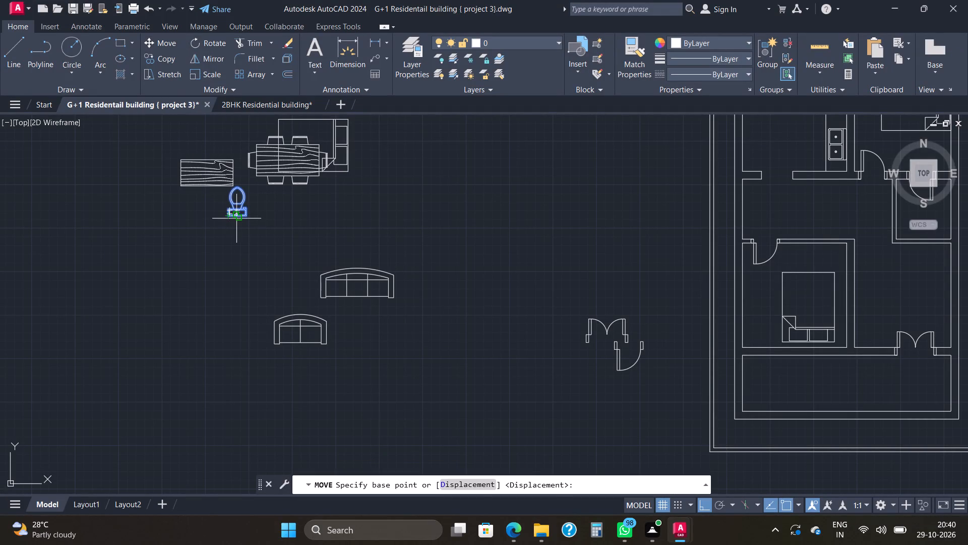
{"action": "left_click", "coordinate": [237, 217]}
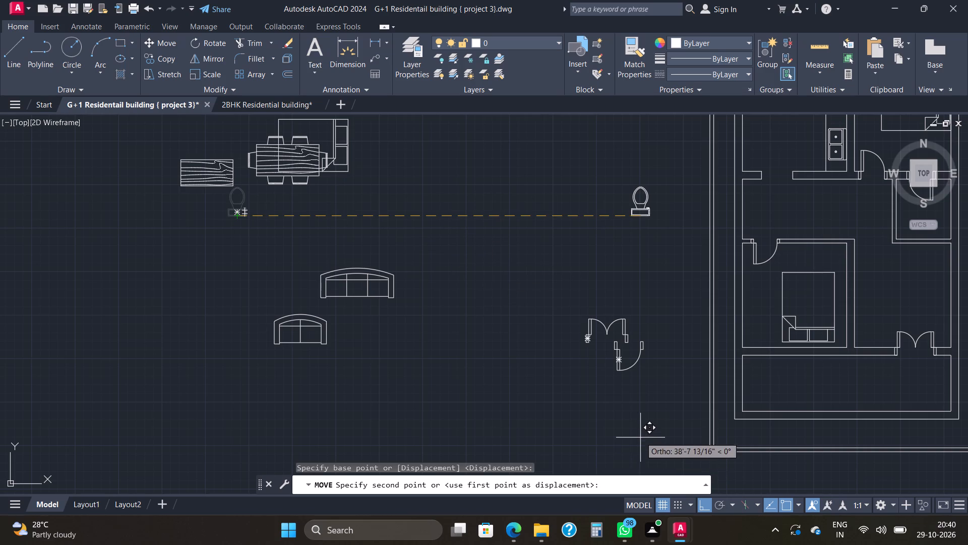
{"action": "key", "text": "F8"}
{"action": "scroll", "coordinate": [699, 326], "scroll_direction": "down", "scroll_amount": 2}
{"action": "scroll", "coordinate": [771, 282], "scroll_direction": "up", "scroll_amount": 3}
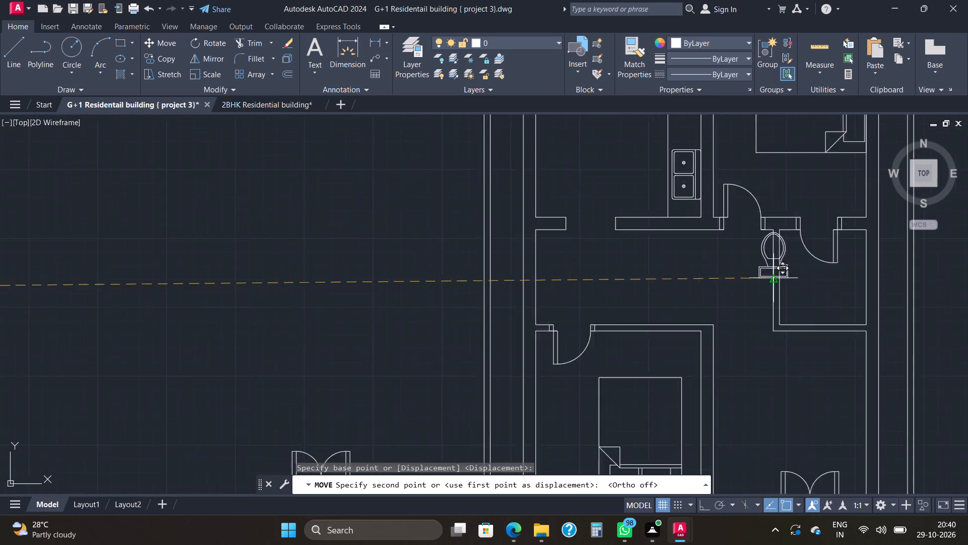
{"action": "scroll", "coordinate": [774, 278], "scroll_direction": "up", "scroll_amount": 1}
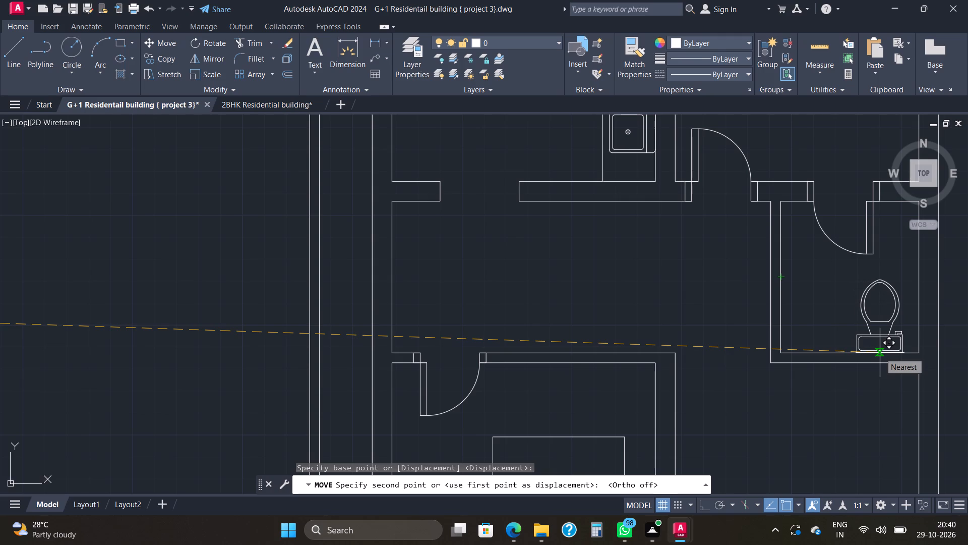
{"action": "left_click", "coordinate": [880, 353]}
Rotate the three-seat sofa block by 270° about the midpoint of its curved back, with ortho on.
{"action": "scroll", "coordinate": [688, 369], "scroll_direction": "down", "scroll_amount": 2}
{"action": "middle_click_drag", "start_coordinate": [713, 395], "coordinate": [714, 365]}
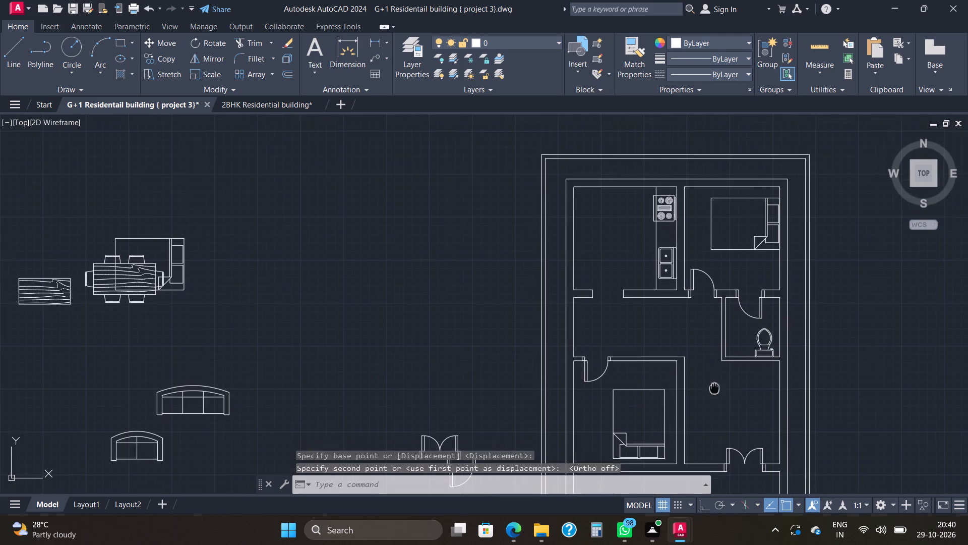
{"action": "middle_click_drag", "start_coordinate": [714, 365], "coordinate": [709, 282]}
{"action": "scroll", "coordinate": [415, 356], "scroll_direction": "down", "scroll_amount": 1}
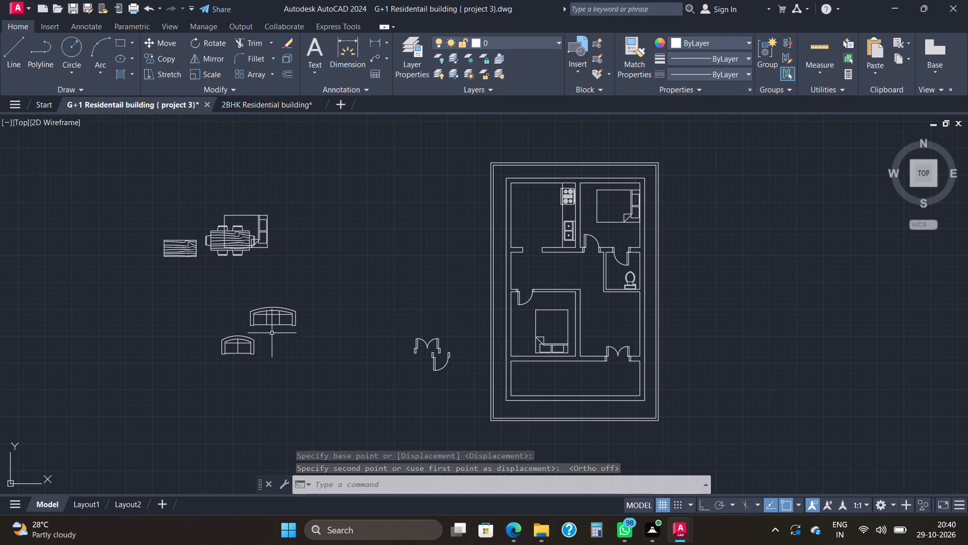
{"action": "scroll", "coordinate": [272, 333], "scroll_direction": "up", "scroll_amount": 3}
{"action": "left_click", "coordinate": [155, 237]}
{"action": "left_click_drag", "start_coordinate": [436, 333], "coordinate": [440, 339]}
{"action": "left_click", "coordinate": [192, 41]}
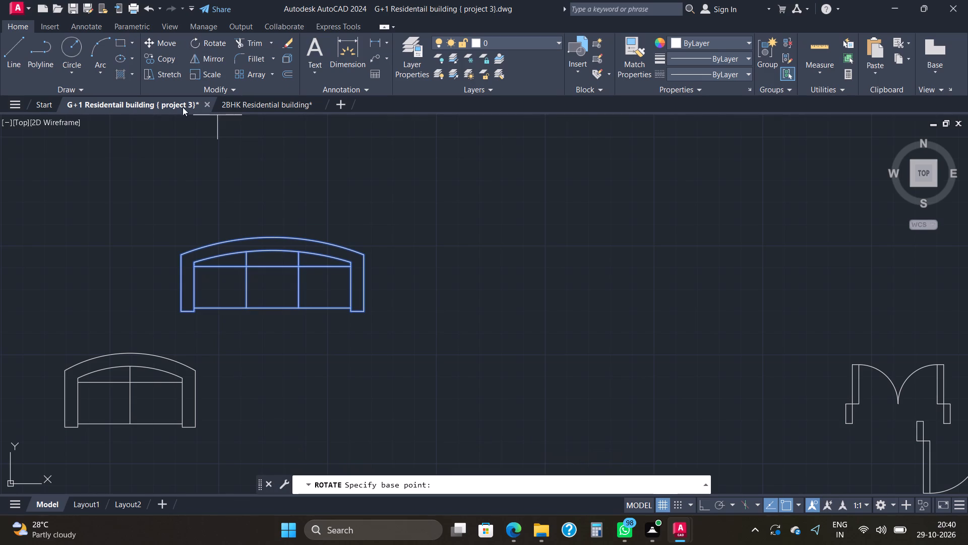
{"action": "left_click", "coordinate": [275, 236]}
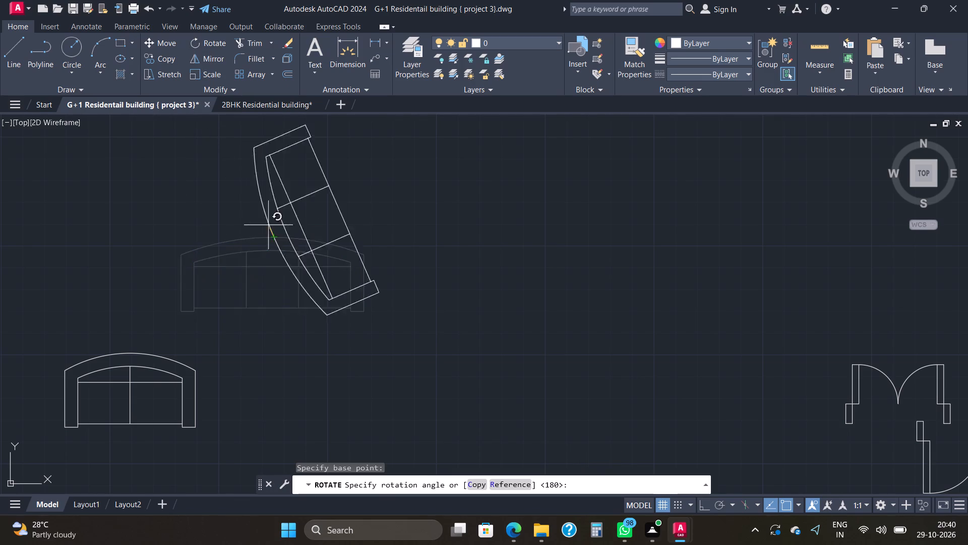
{"action": "left_click", "coordinate": [707, 503]}
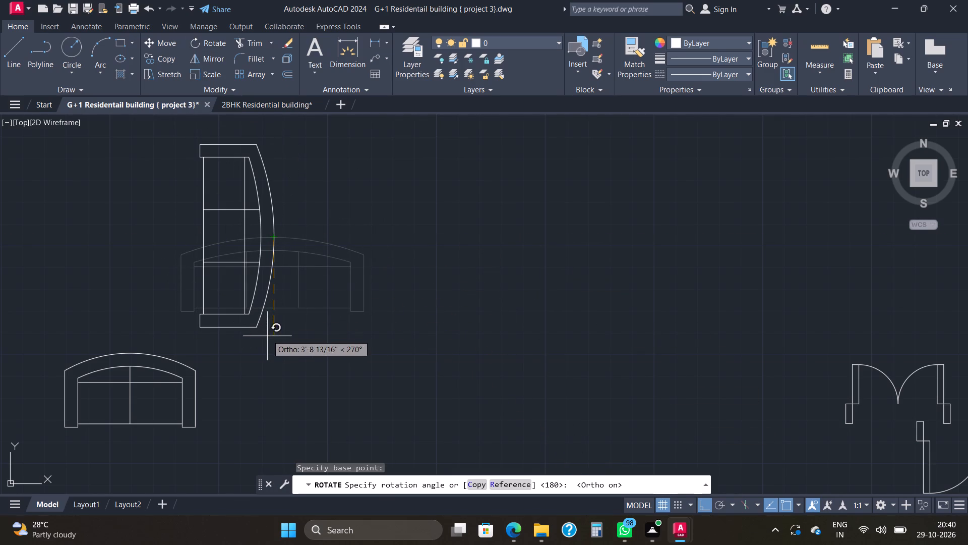
{"action": "left_click", "coordinate": [267, 337]}
{"action": "key", "text": "Escape"}
{"action": "key", "text": "Escape"}
{"action": "key", "text": "Escape"}
{"action": "key", "text": "Escape"}
{"action": "key", "text": "Escape"}
{"action": "key", "text": "Escape"}
{"action": "key", "text": "Escape"}
{"action": "key", "text": "Escape"}
{"action": "key", "text": "Escape"}
{"action": "key", "text": "Escape"}
{"action": "key", "text": "Escape"}
{"action": "key", "text": "Escape"}
{"action": "key", "text": "Escape"}
{"action": "key", "text": "Escape"}
{"action": "key", "text": "Escape"}
{"action": "key", "text": "Escape"}
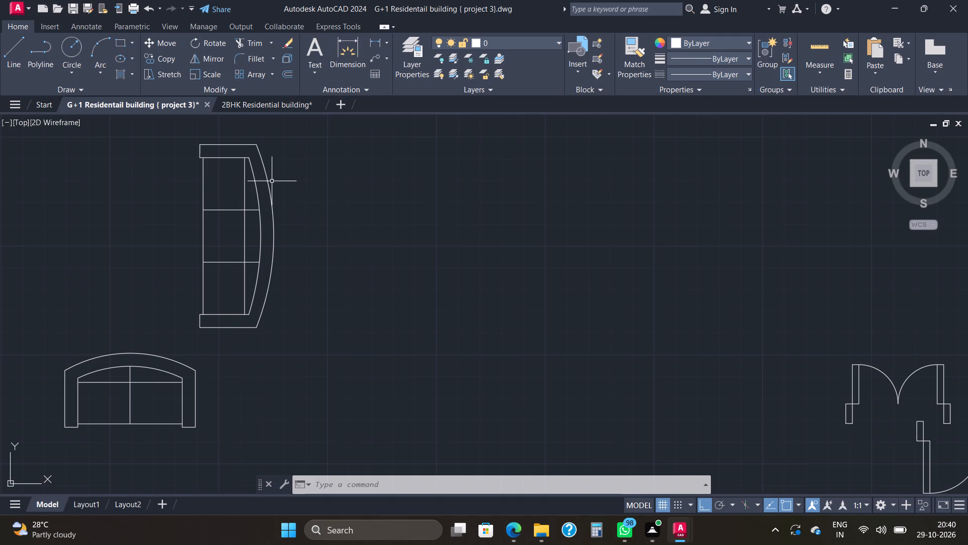
Move the rotated sofa by its curved back's midpoint onto the right wall's inner face below the toilet room, with ortho off.
{"action": "left_click", "coordinate": [246, 226]}
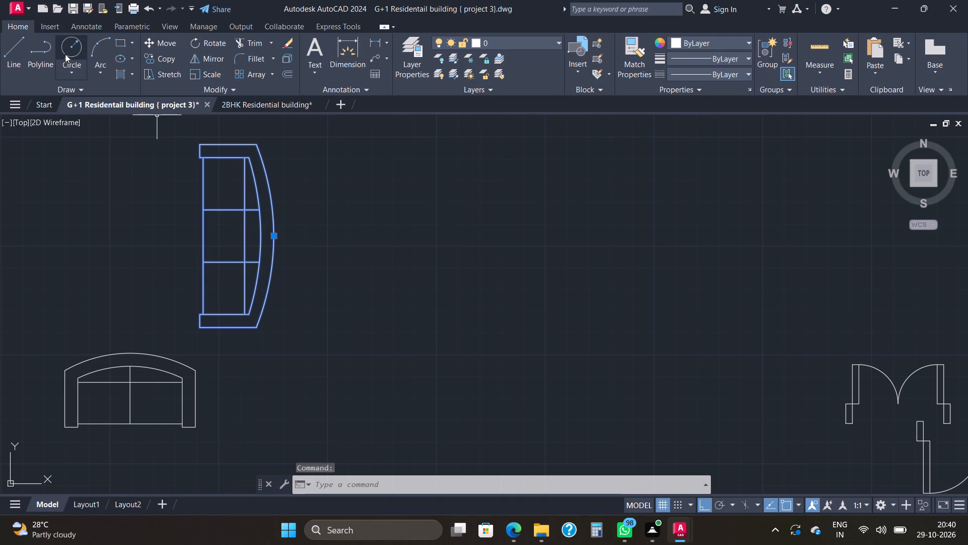
{"action": "left_click", "coordinate": [147, 39]}
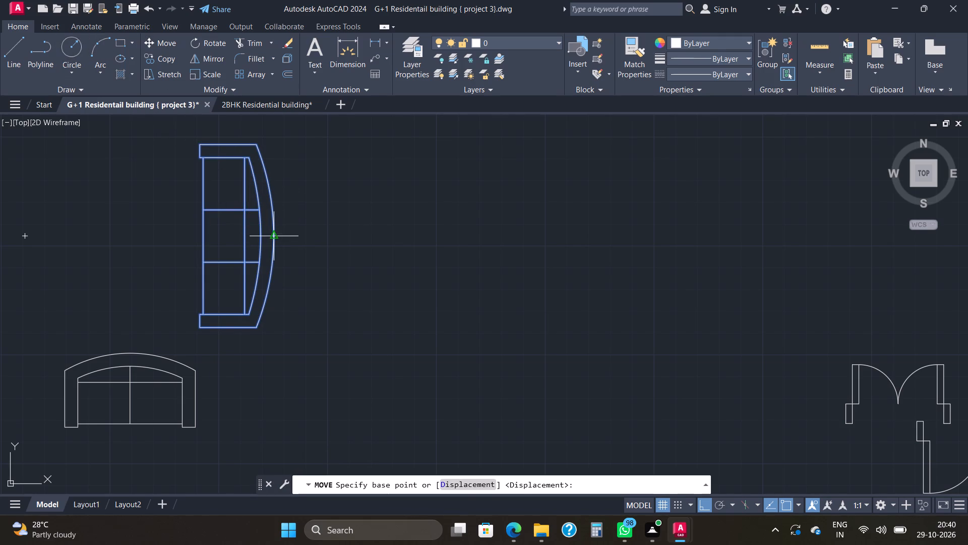
{"action": "left_click", "coordinate": [271, 237]}
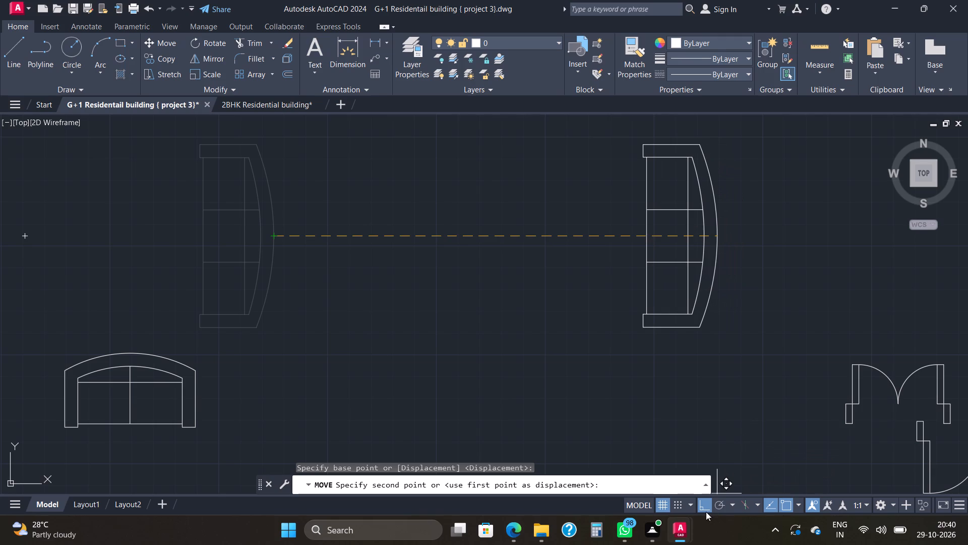
{"action": "left_click", "coordinate": [704, 511]}
{"action": "scroll", "coordinate": [734, 403], "scroll_direction": "down", "scroll_amount": 4}
{"action": "middle_click_drag", "start_coordinate": [704, 381], "coordinate": [408, 300]}
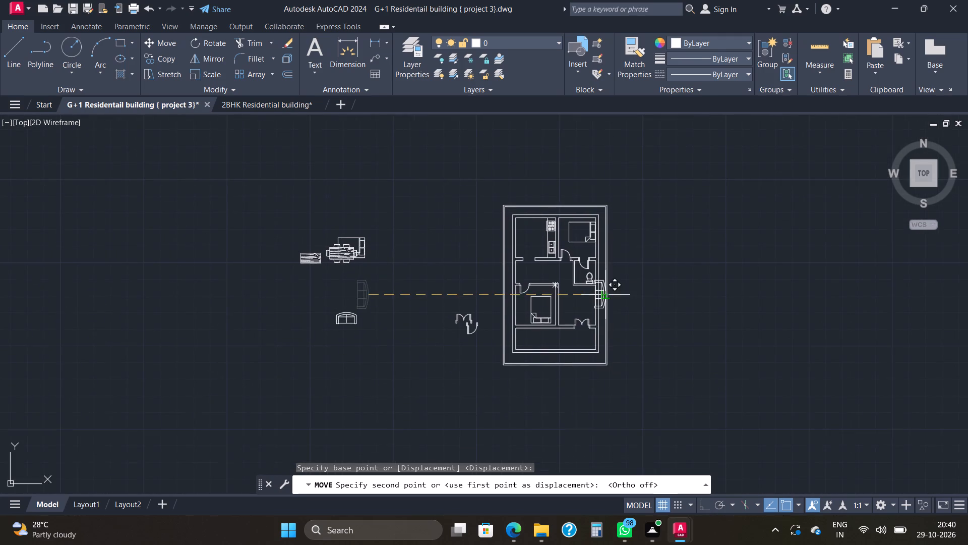
{"action": "scroll", "coordinate": [609, 297], "scroll_direction": "up", "scroll_amount": 4}
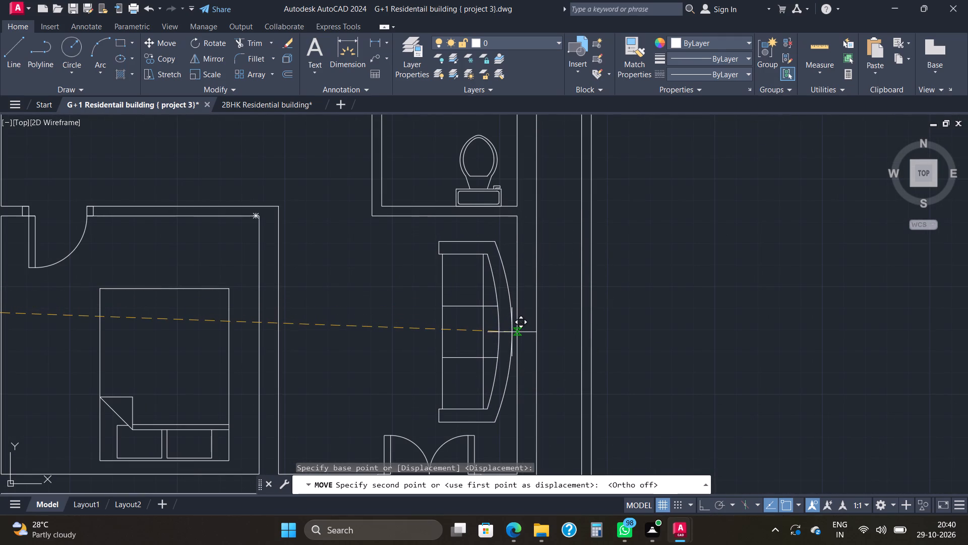
{"action": "left_click", "coordinate": [515, 332]}
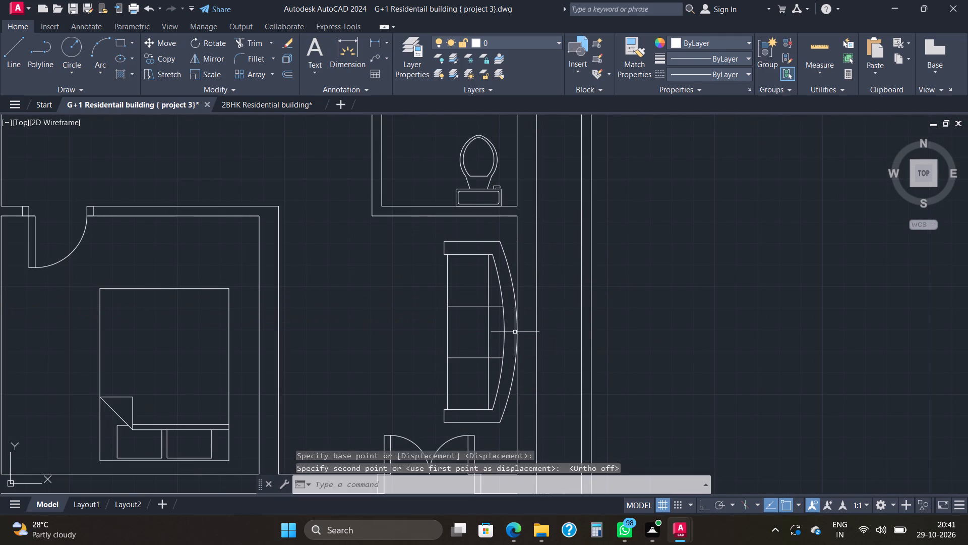
Move the three-seat sofa slightly left, leaving a small gap between its curved back and the right wall.
{"action": "scroll", "coordinate": [502, 329], "scroll_direction": "up", "scroll_amount": 3}
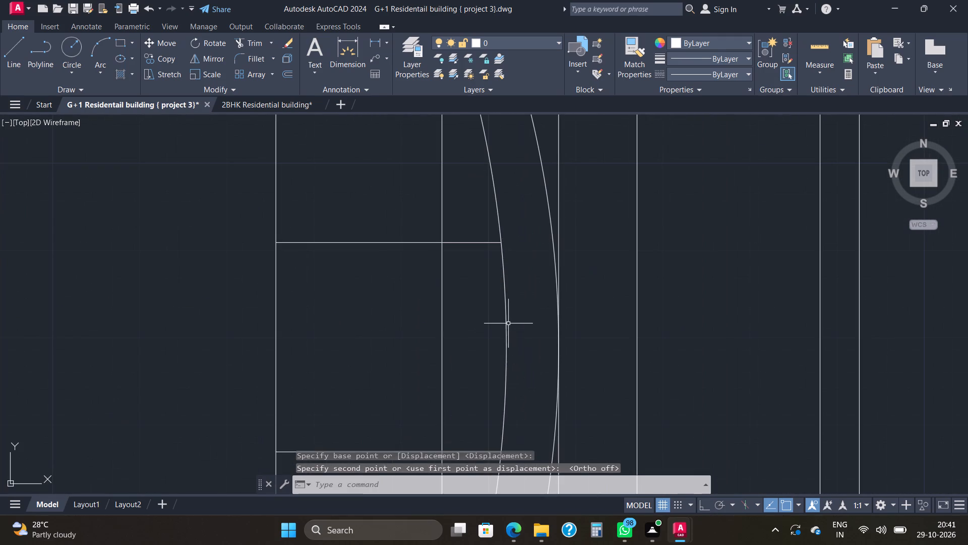
{"action": "left_click", "coordinate": [507, 340]}
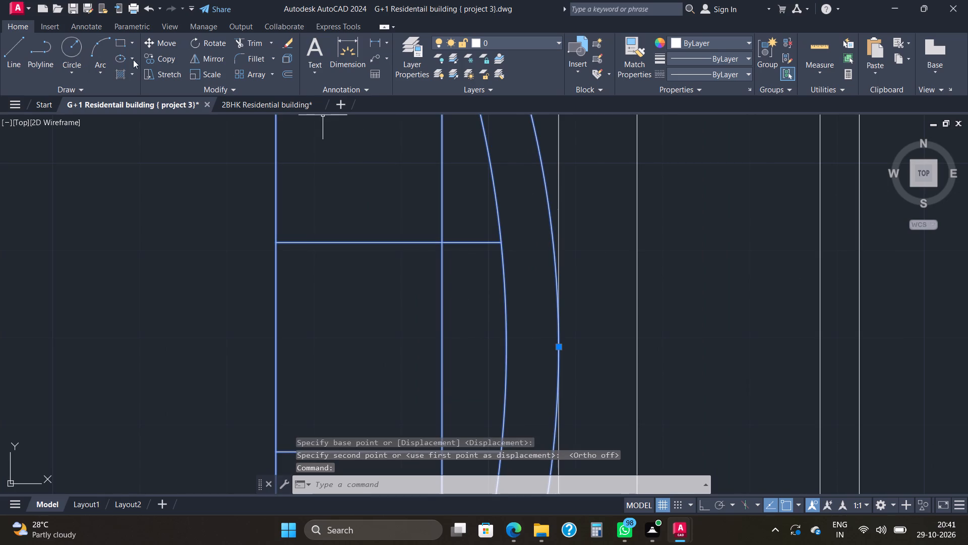
{"action": "left_click", "coordinate": [155, 39]}
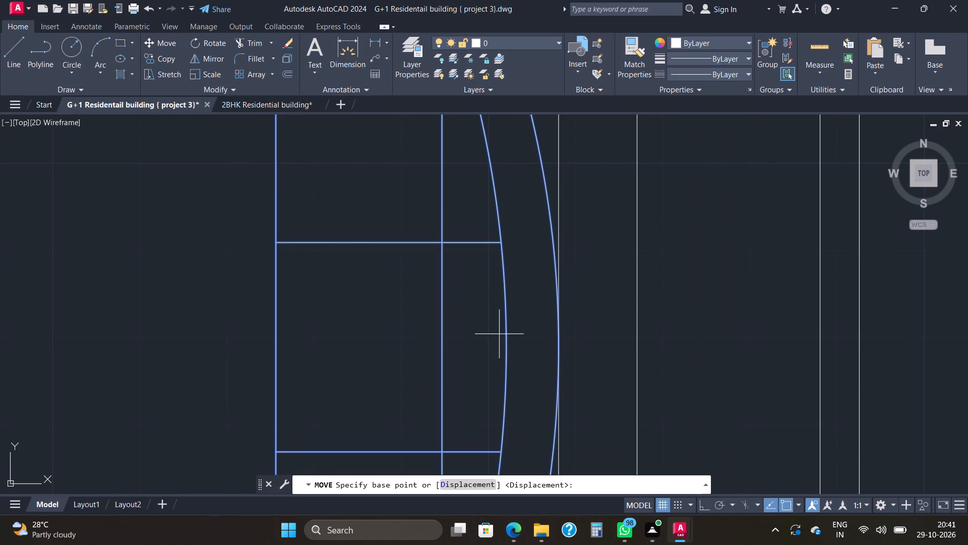
{"action": "left_click", "coordinate": [557, 338]}
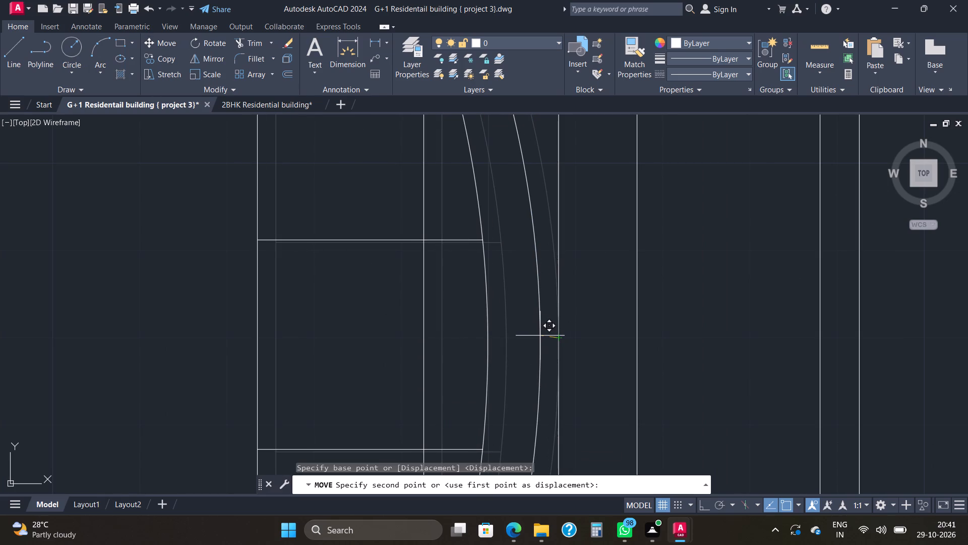
{"action": "left_click", "coordinate": [540, 336]}
{"action": "scroll", "coordinate": [552, 330], "scroll_direction": "down", "scroll_amount": 4}
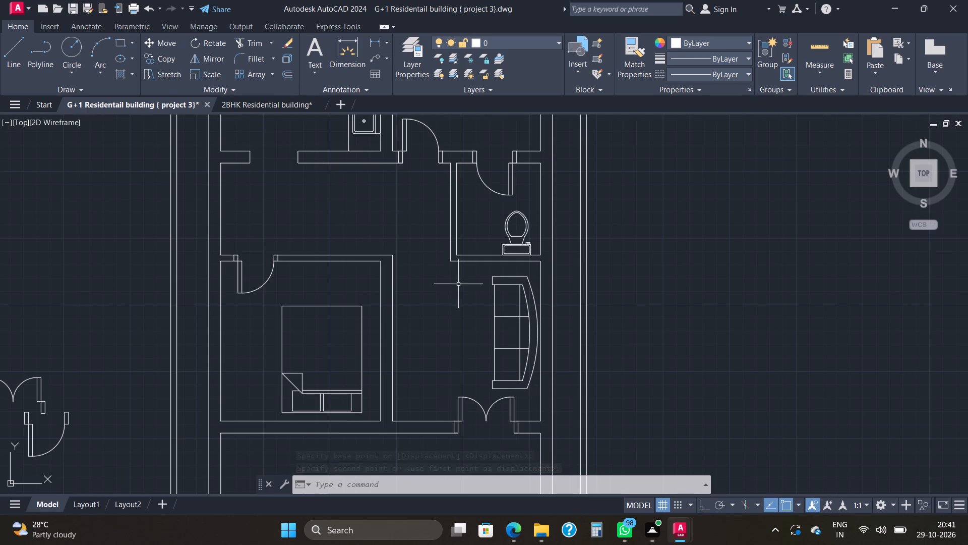
Scale the three-seat sofa down by eye about the upper-left corner of its seat cushions.
{"action": "left_click", "coordinate": [497, 315]}
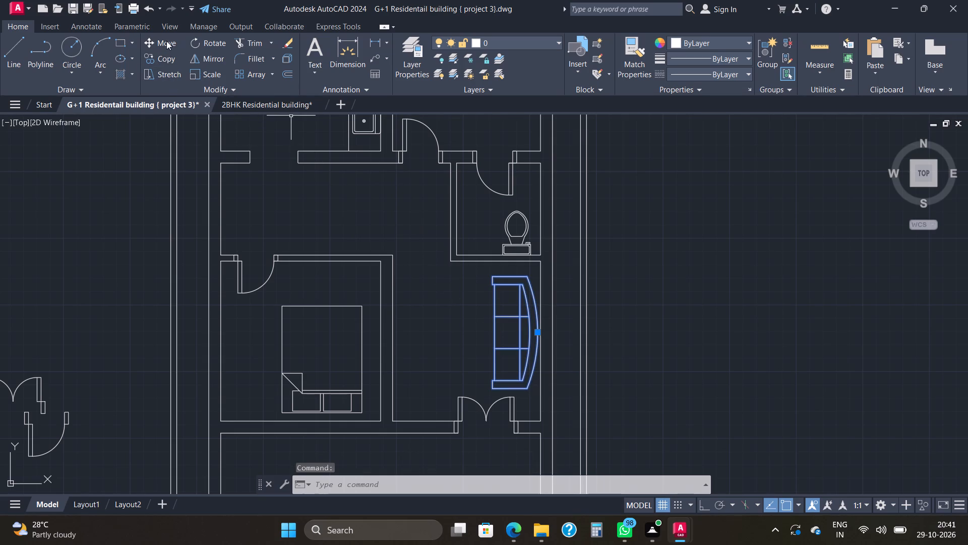
{"action": "left_click", "coordinate": [195, 69]}
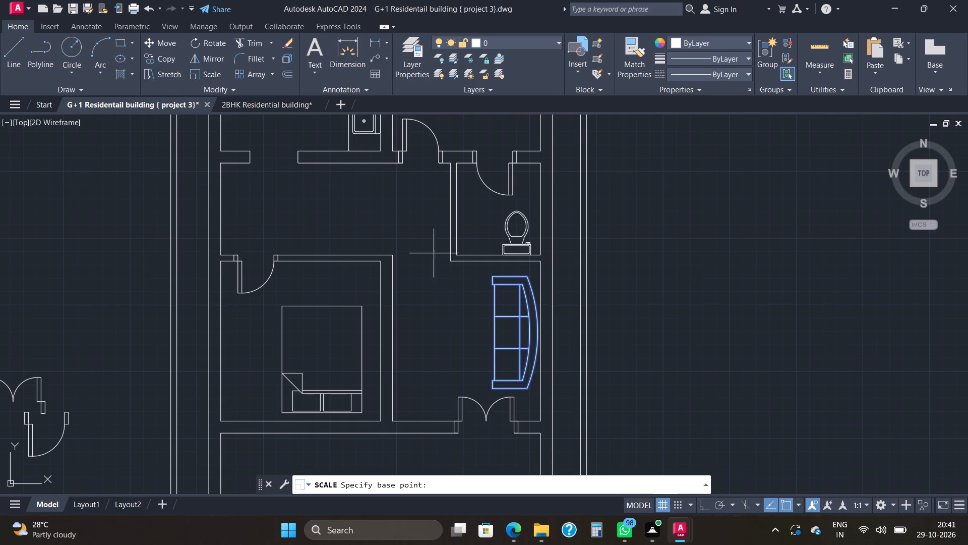
{"action": "left_click", "coordinate": [498, 288]}
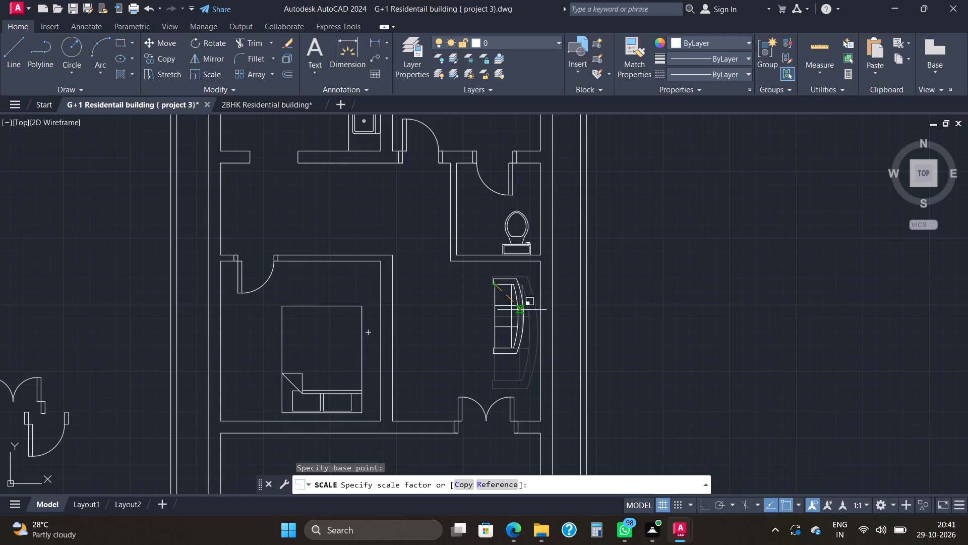
{"action": "left_click", "coordinate": [521, 310]}
{"action": "key", "text": "Escape"}
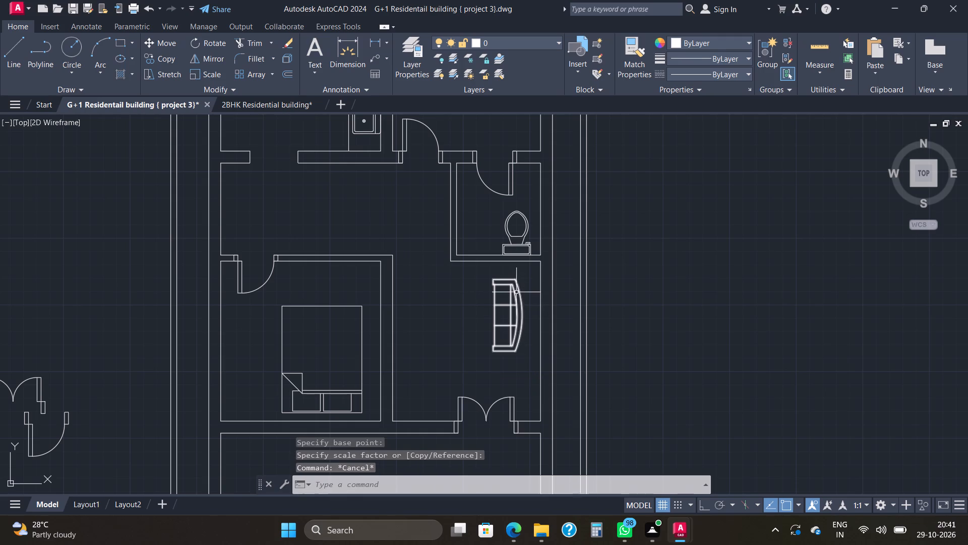
Move the scaled three-seat sofa right and slightly down so its curved back meets the right wall's inner face above the double door.
{"action": "left_click", "coordinate": [517, 307]}
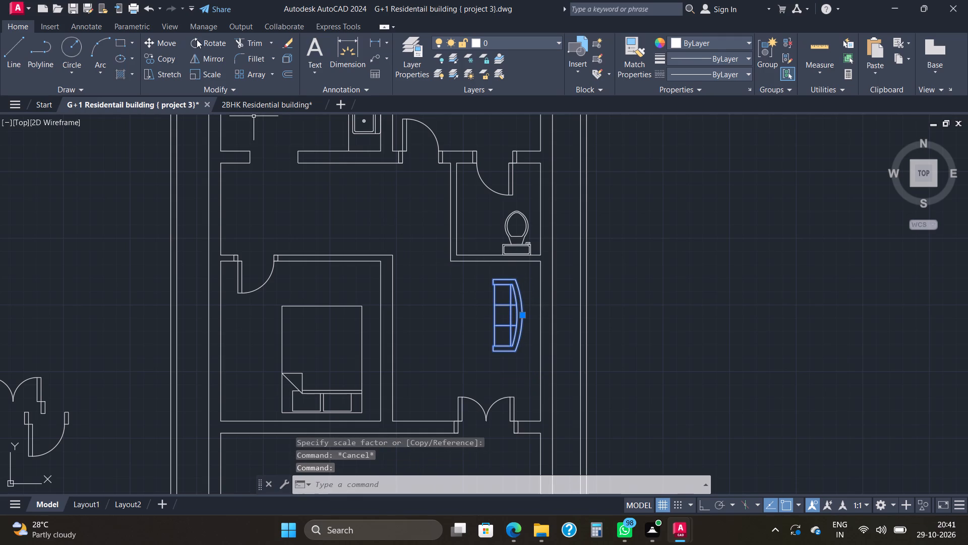
{"action": "left_click", "coordinate": [149, 39]}
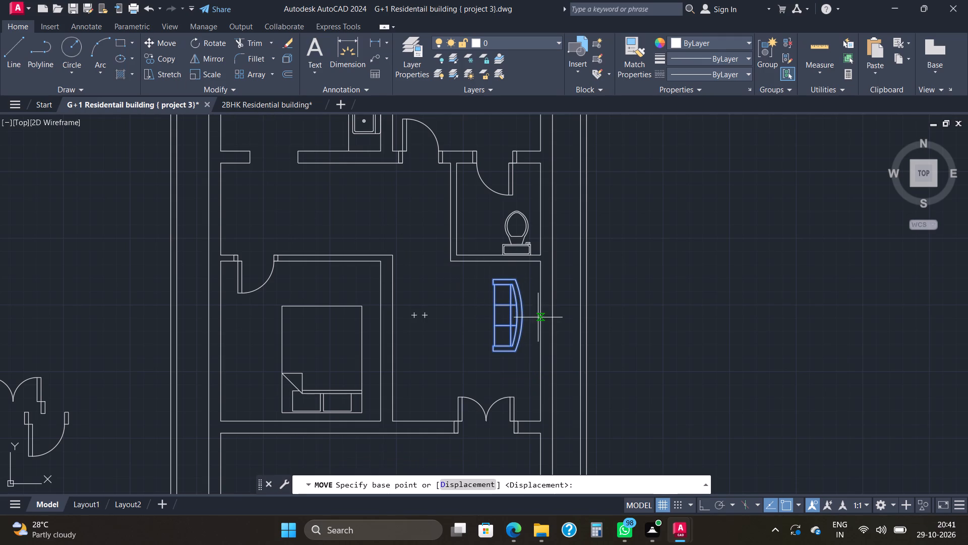
{"action": "left_click", "coordinate": [525, 312]}
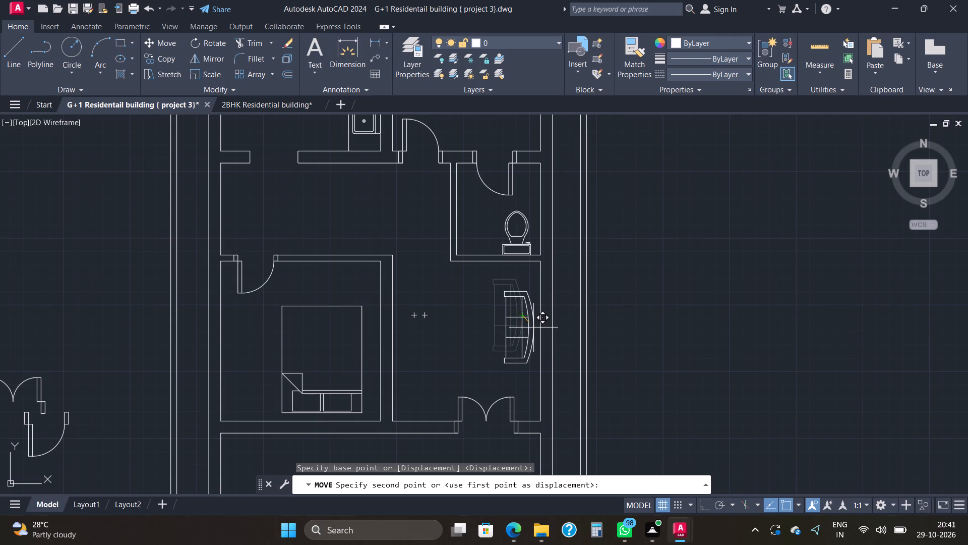
{"action": "left_click", "coordinate": [534, 330]}
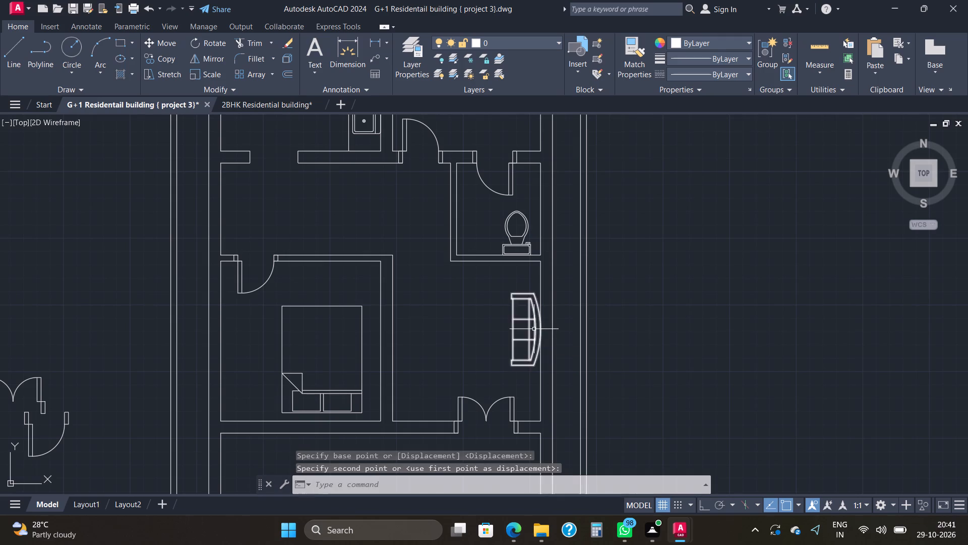
Move the three-seat sofa slightly left from its inner back curve, leaving a small gap between its curved back and the right wall.
{"action": "scroll", "coordinate": [535, 327], "scroll_direction": "up", "scroll_amount": 3}
{"action": "left_click", "coordinate": [527, 352]}
{"action": "left_click", "coordinate": [537, 343]}
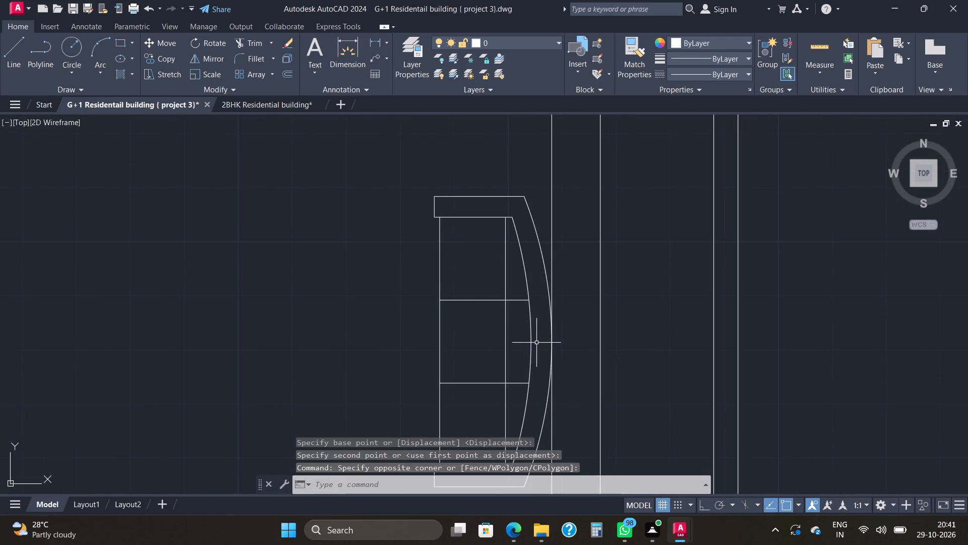
{"action": "left_click", "coordinate": [523, 323]}
{"action": "double_click", "coordinate": [533, 323]}
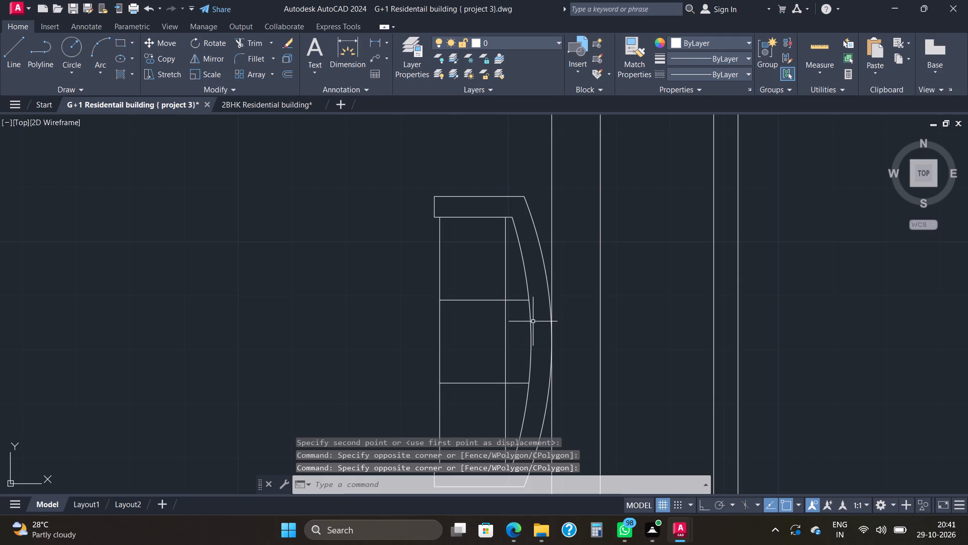
{"action": "left_click", "coordinate": [509, 325]}
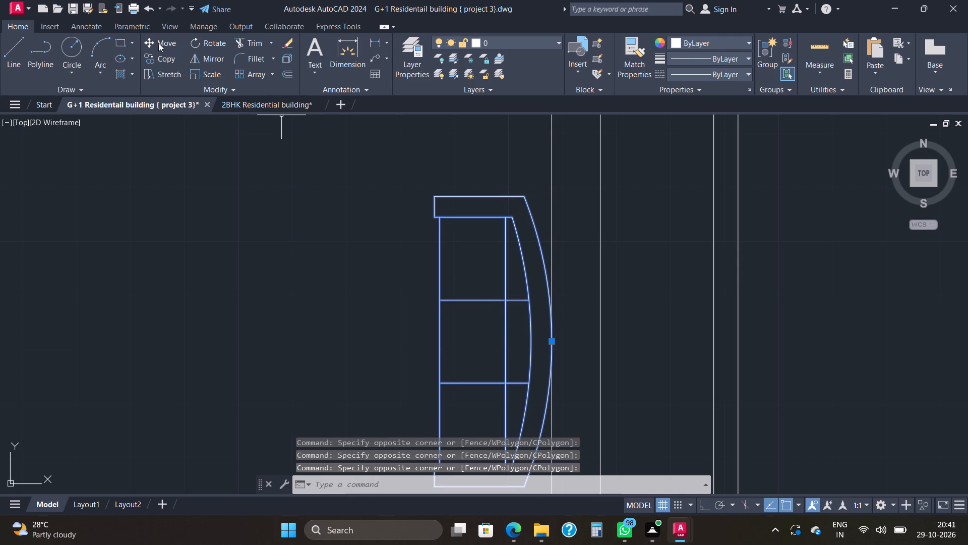
{"action": "left_click", "coordinate": [157, 42]}
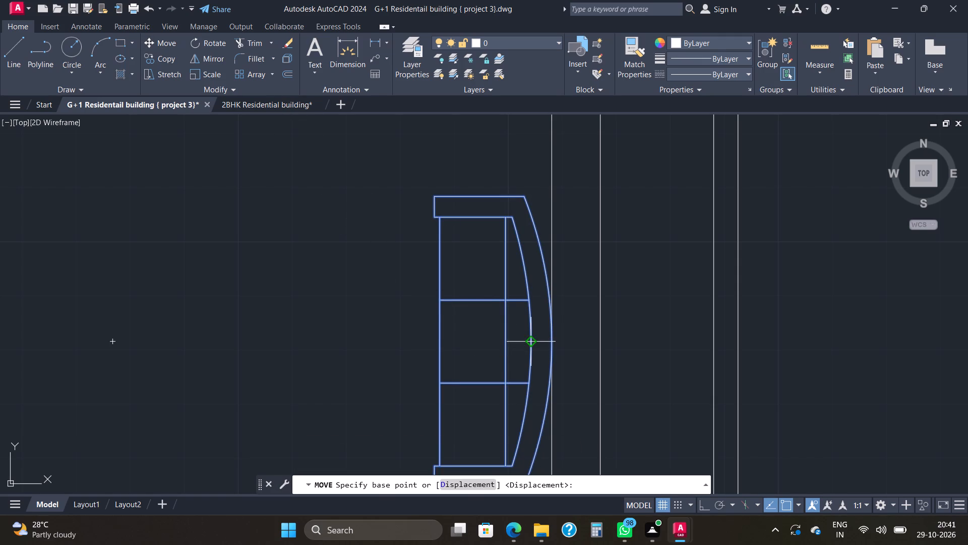
{"action": "left_click", "coordinate": [529, 342]}
{"action": "left_click", "coordinate": [523, 342]}
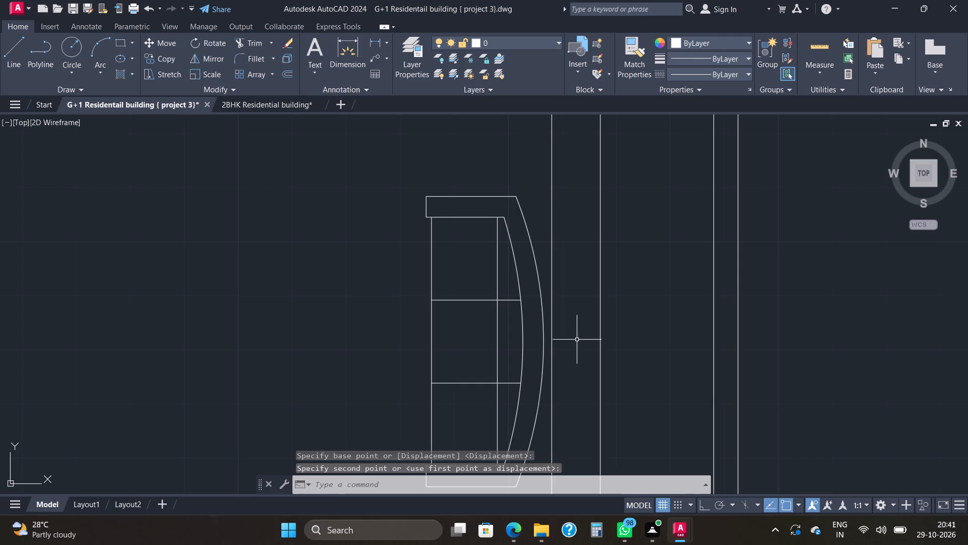
{"action": "scroll", "coordinate": [576, 340], "scroll_direction": "down", "scroll_amount": 2}
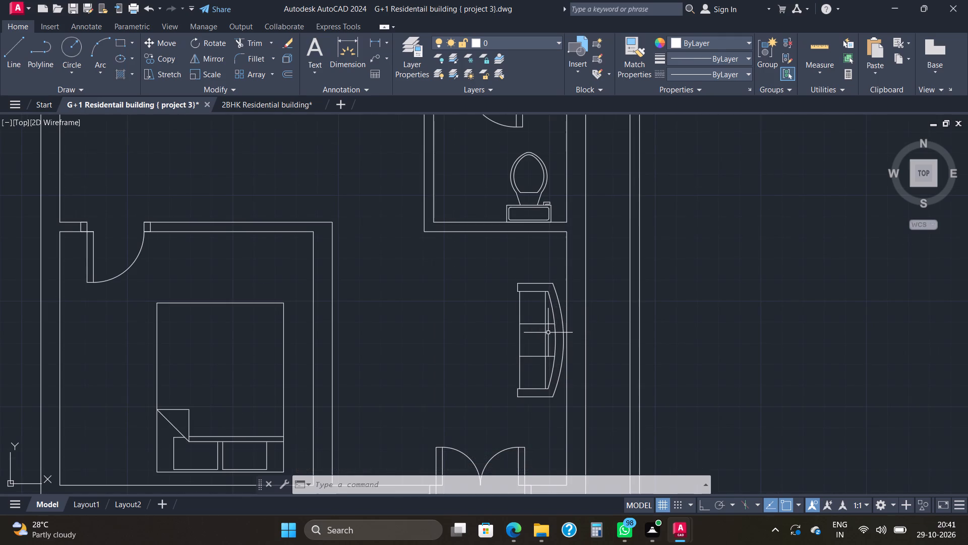
{"action": "scroll", "coordinate": [546, 335], "scroll_direction": "down", "scroll_amount": 2}
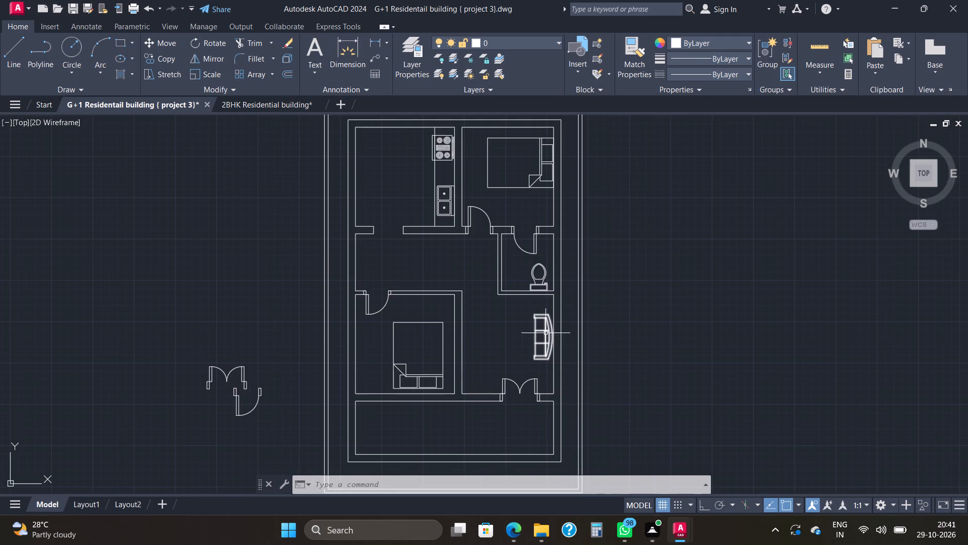
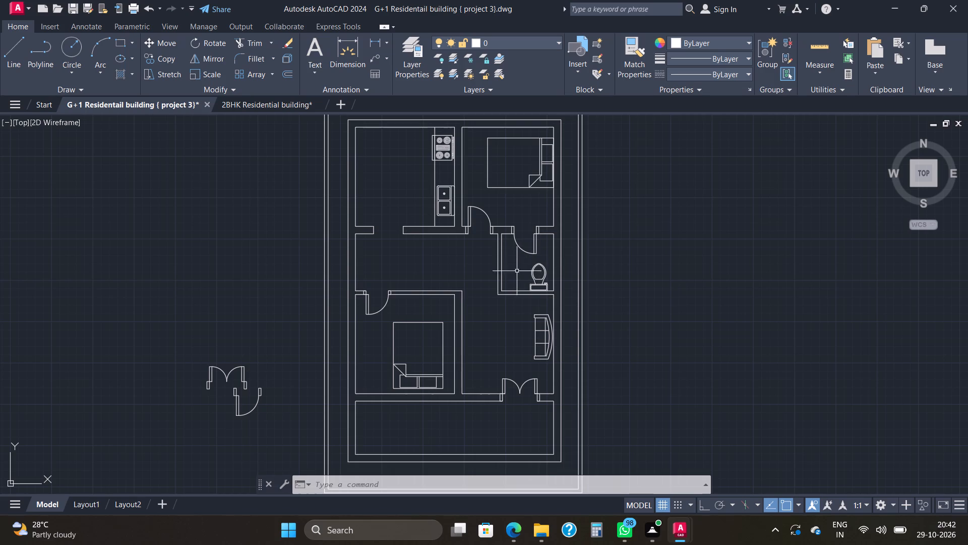
Copy the crossed-rectangle window symbol above the kitchen in the 2BHK Residential building drawing and paste it outside the G+1 plan's right side.
{"action": "left_click", "coordinate": [685, 528]}
{"action": "left_click", "coordinate": [743, 467]}
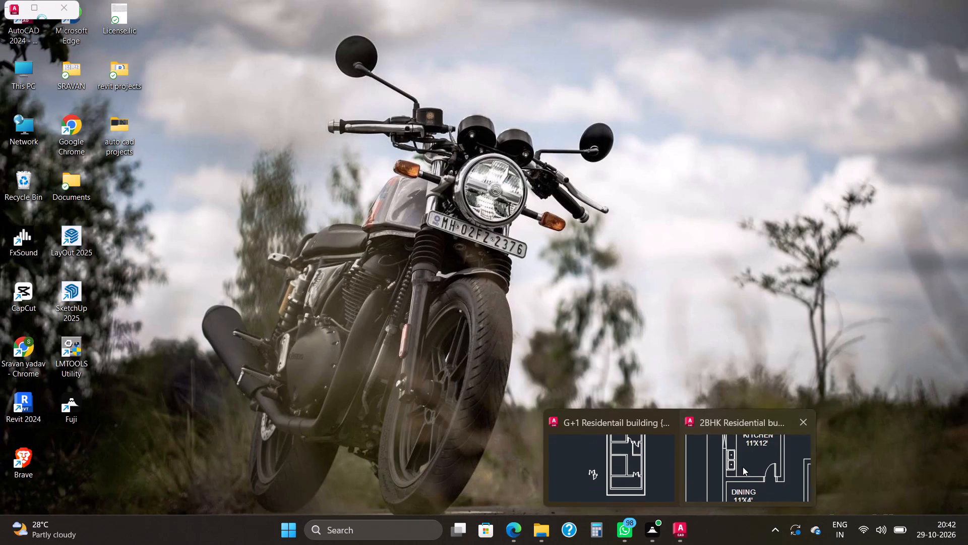
{"action": "scroll", "coordinate": [421, 357], "scroll_direction": "down", "scroll_amount": 2}
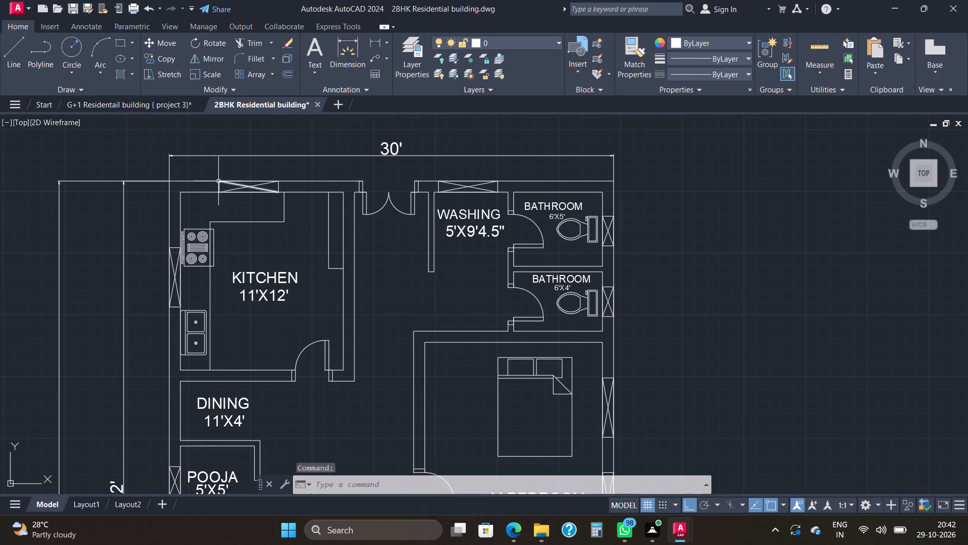
{"action": "scroll", "coordinate": [235, 184], "scroll_direction": "up", "scroll_amount": 4}
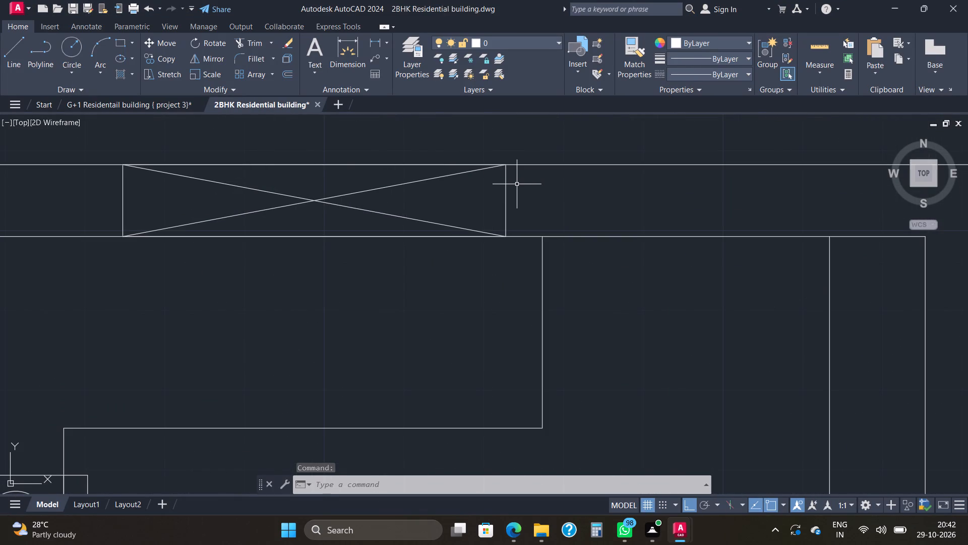
{"action": "left_click", "coordinate": [517, 184]}
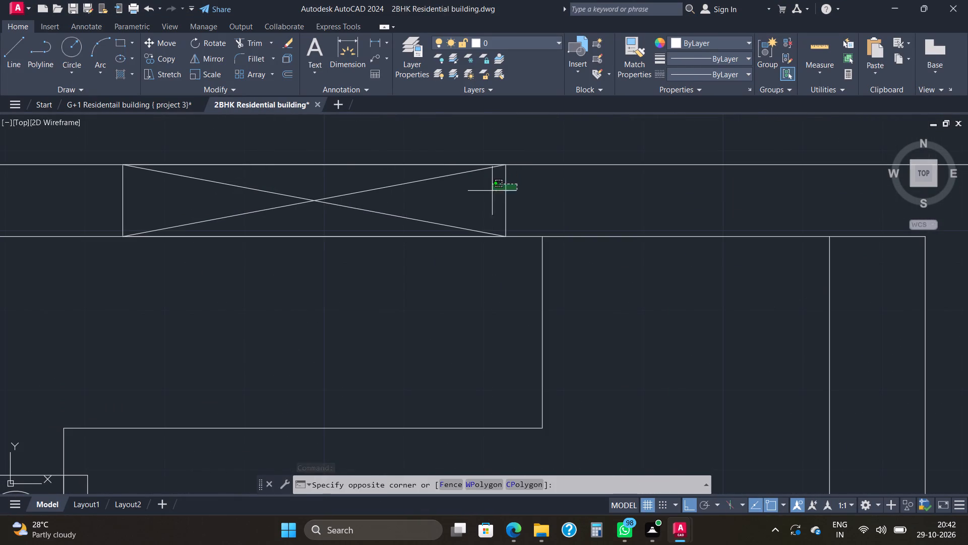
{"action": "left_click", "coordinate": [96, 221]}
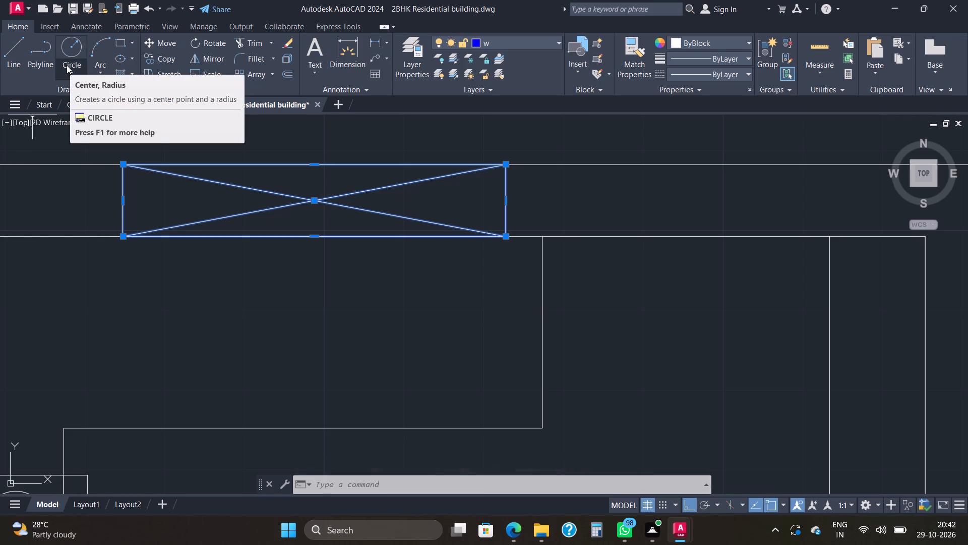
{"action": "key", "text": "ctrl+c"}
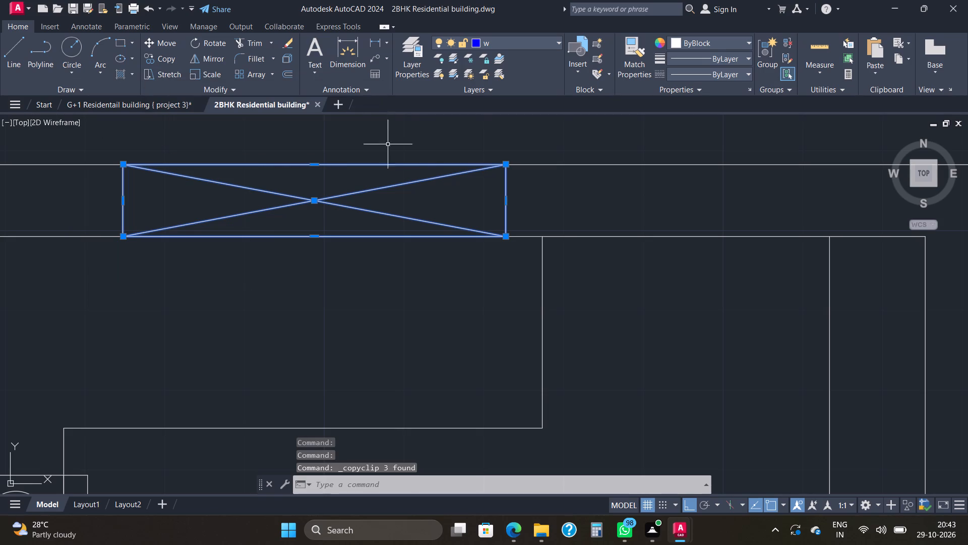
{"action": "key", "text": "ctrl+c"}
{"action": "left_click", "coordinate": [678, 531]}
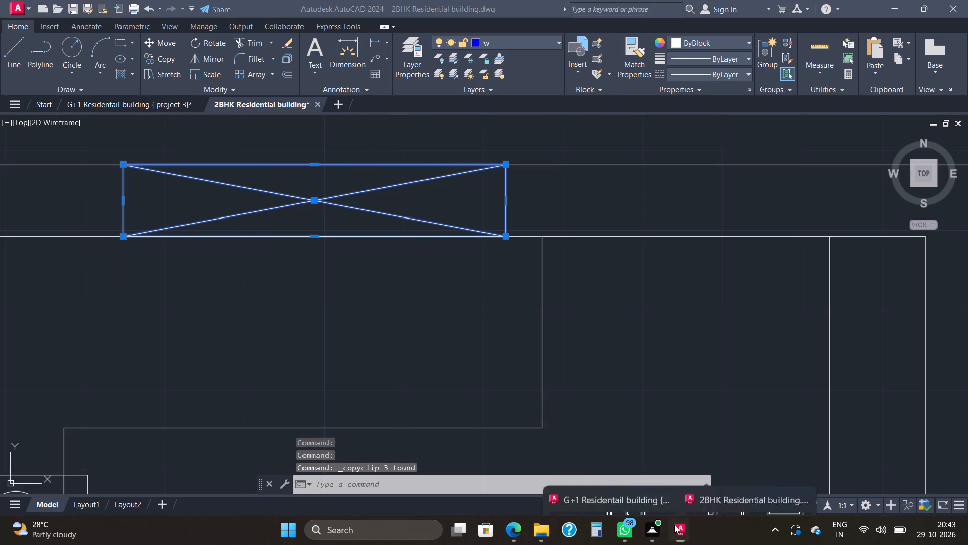
{"action": "left_click", "coordinate": [651, 495]}
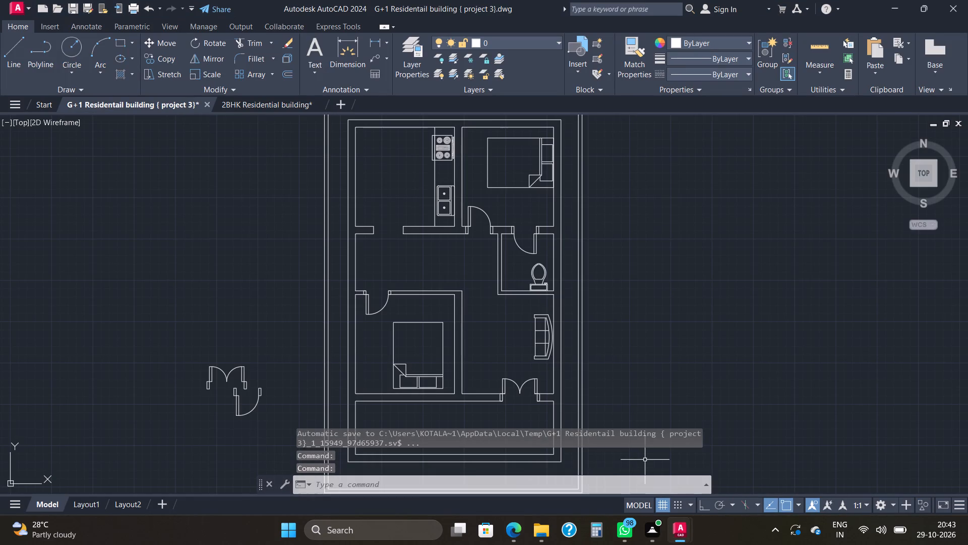
{"action": "key", "text": "ctrl+v"}
{"action": "left_click", "coordinate": [651, 344]}
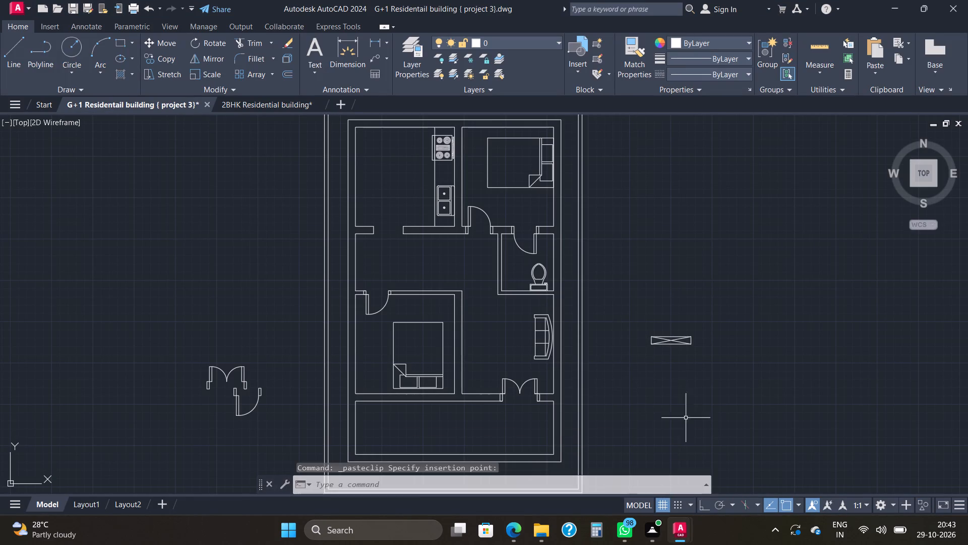
Copy the small crossed ventilator symbol beside the 6'X4' bathroom in the 2BHK drawing and paste it into the G+1 drawing, below the pasted window.
{"action": "left_click", "coordinate": [680, 525]}
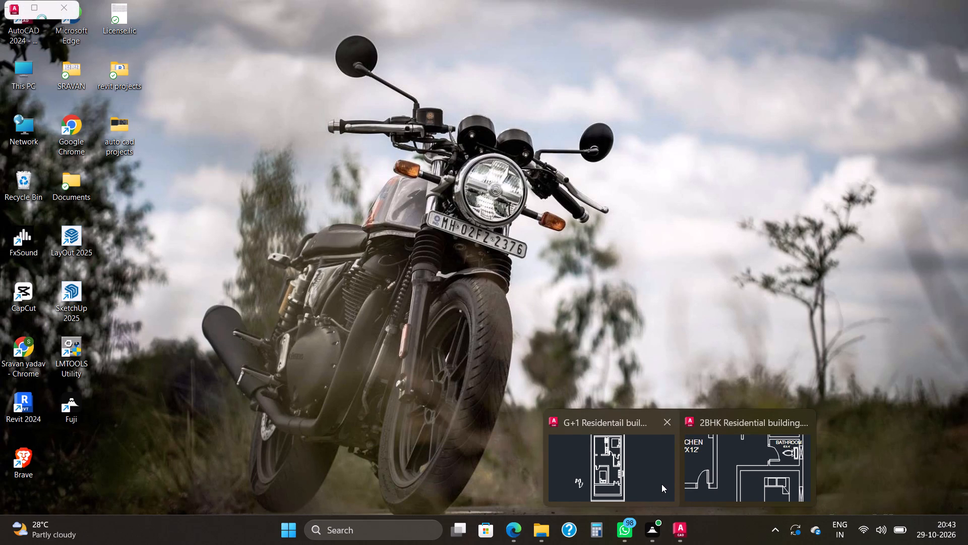
{"action": "left_click", "coordinate": [710, 467]}
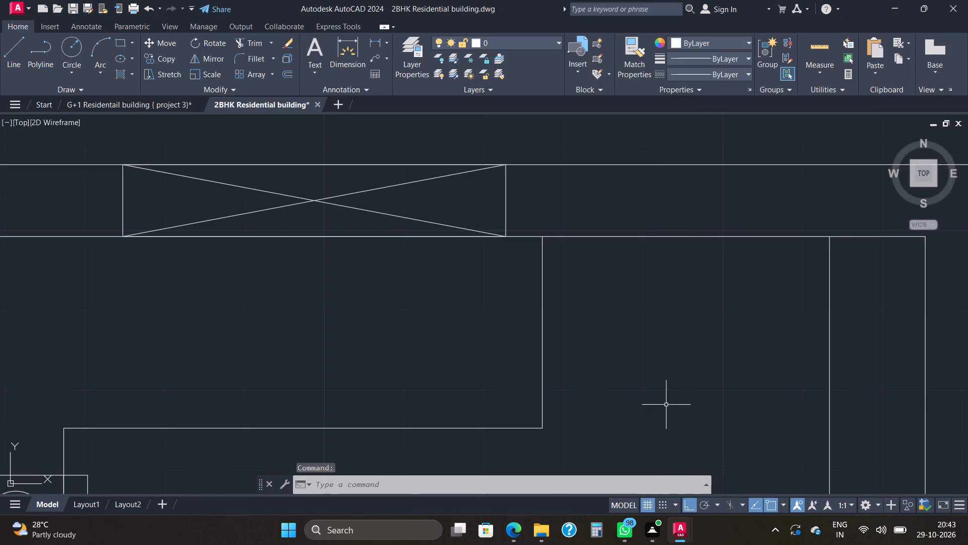
{"action": "scroll", "coordinate": [666, 405], "scroll_direction": "down", "scroll_amount": 5}
{"action": "middle_click_drag", "start_coordinate": [679, 413], "coordinate": [561, 287]}
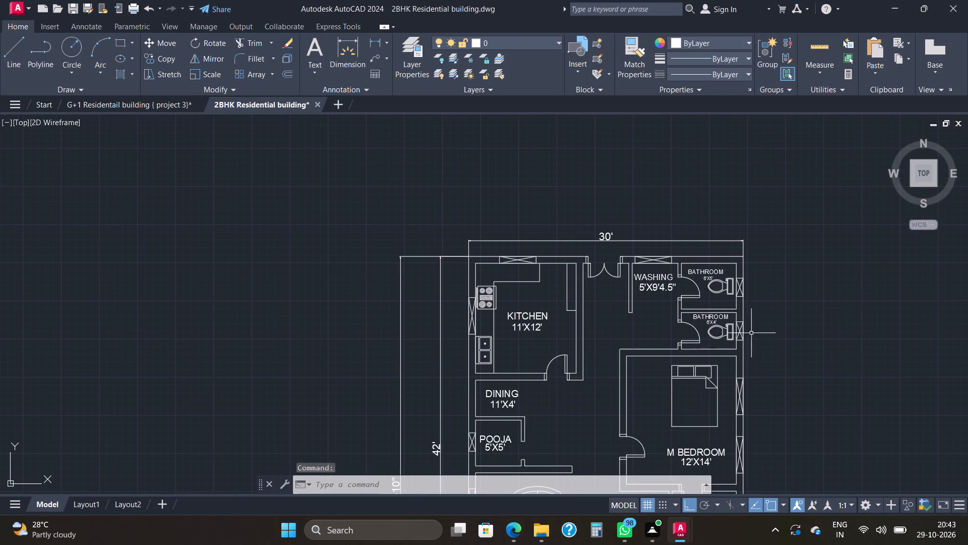
{"action": "scroll", "coordinate": [745, 331], "scroll_direction": "up", "scroll_amount": 5}
{"action": "left_click", "coordinate": [662, 234]}
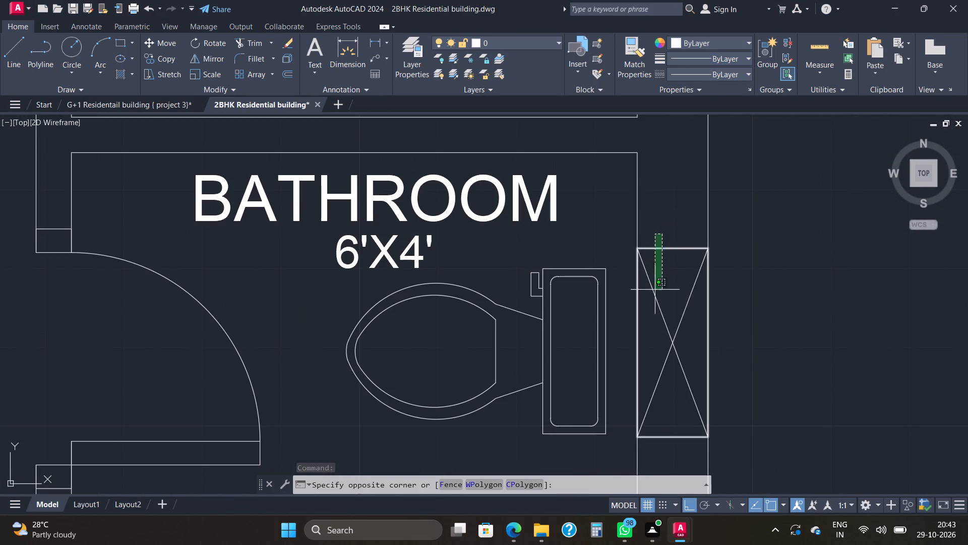
{"action": "left_click", "coordinate": [694, 394]}
{"action": "left_click", "coordinate": [683, 461]}
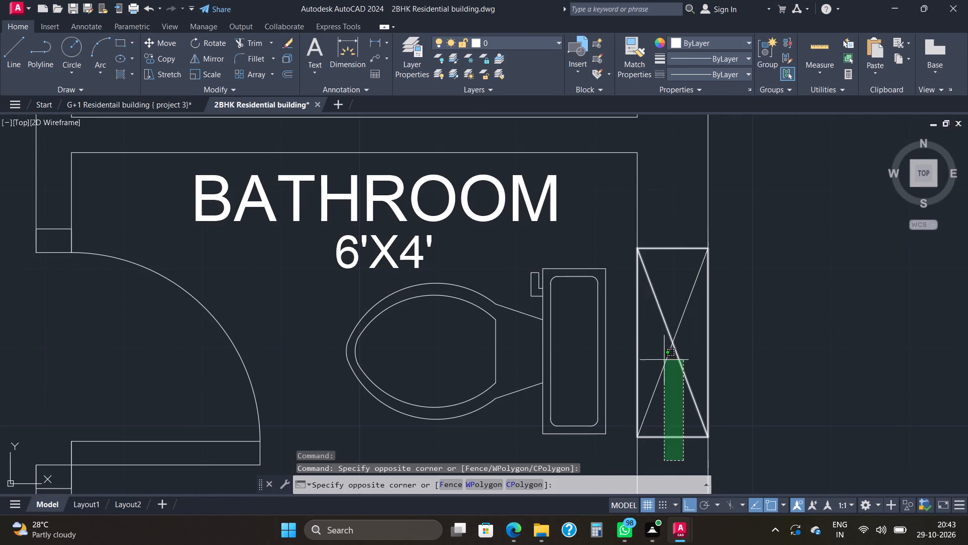
{"action": "left_click", "coordinate": [657, 234]}
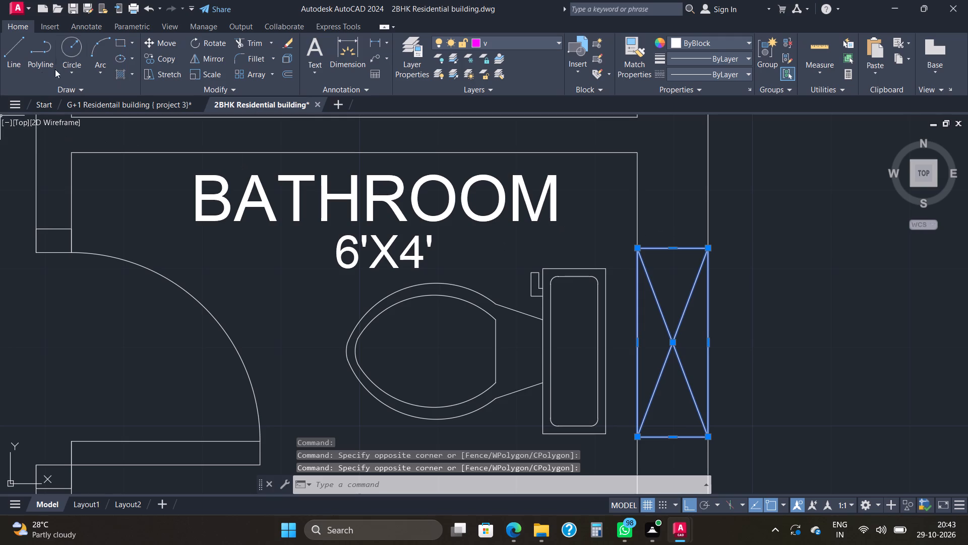
{"action": "key", "text": "ctrl+c"}
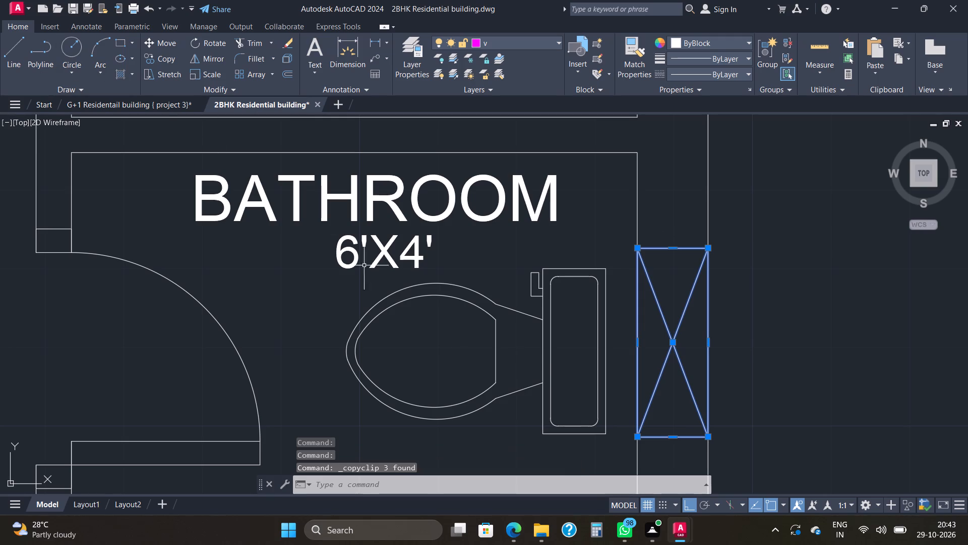
{"action": "left_click", "coordinate": [676, 525]}
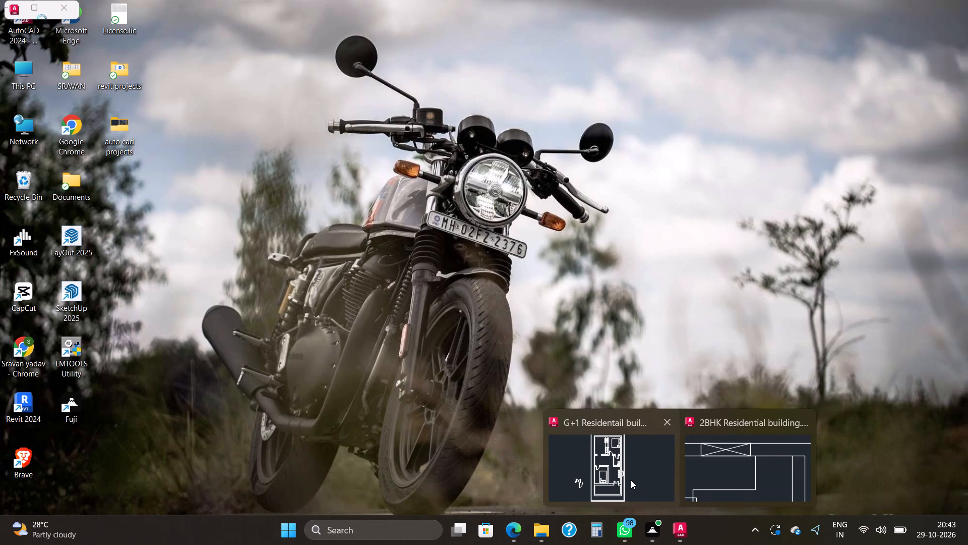
{"action": "left_click", "coordinate": [631, 480]}
{"action": "key", "text": "ctrl+v"}
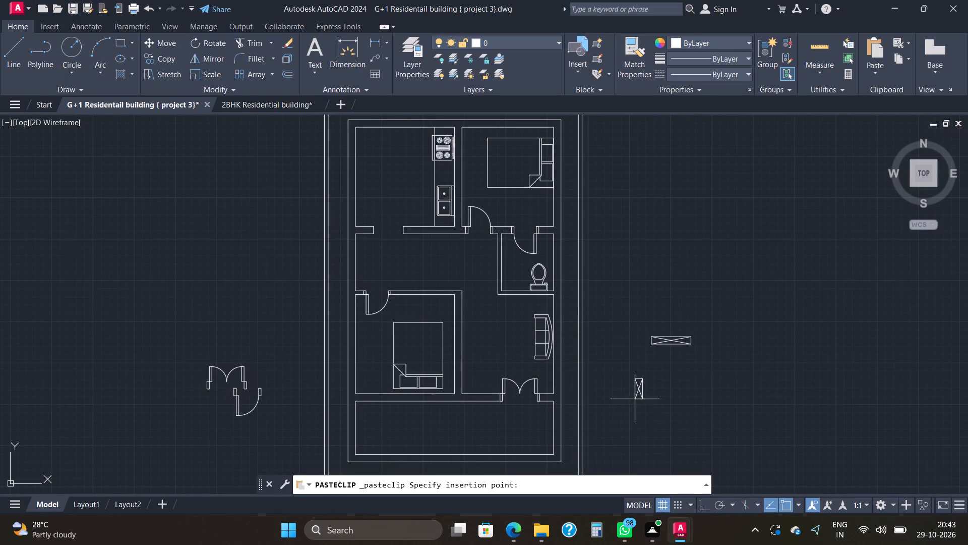
{"action": "left_click", "coordinate": [635, 398]}
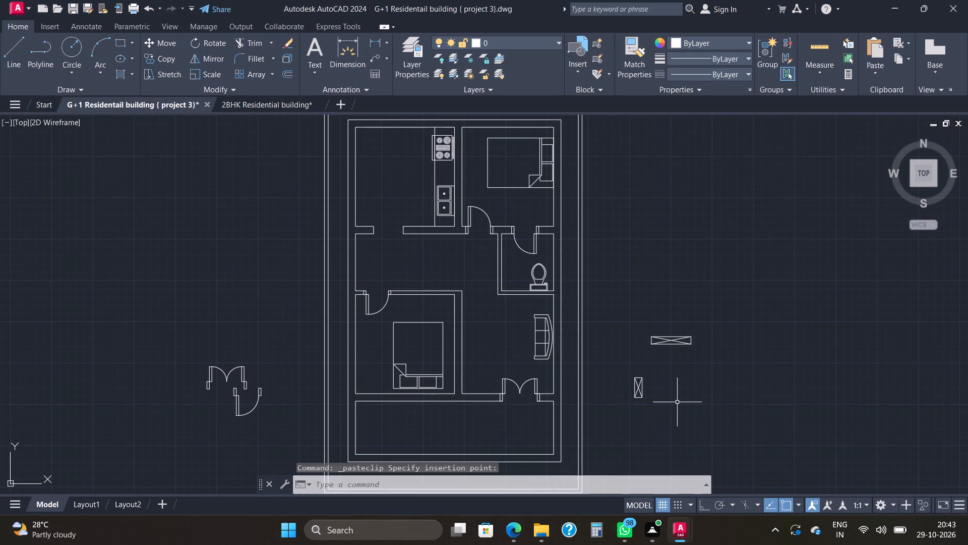
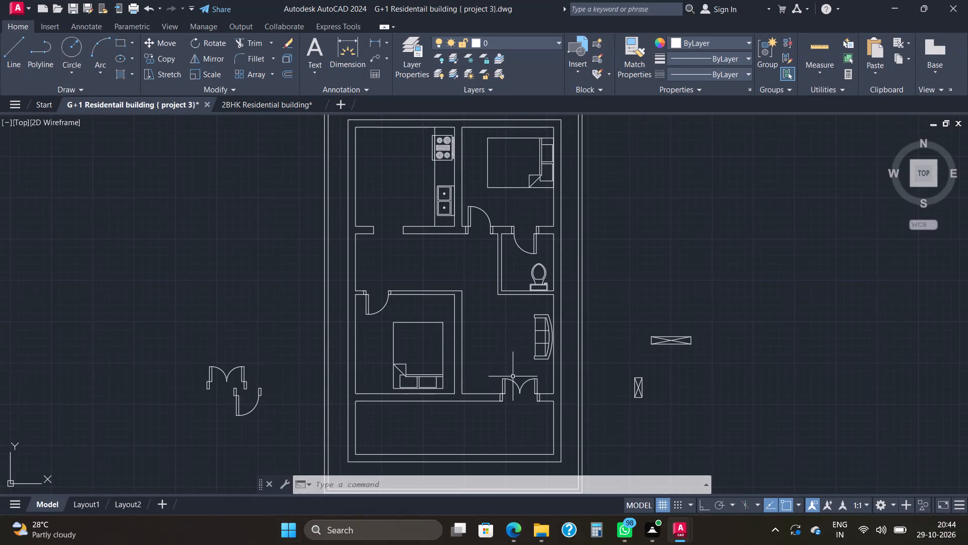
Copy the loose window symbol into the plan's north exterior wall, once above the kitchen and once above the adjacent bedroom.
{"action": "scroll", "coordinate": [509, 371], "scroll_direction": "up", "scroll_amount": 1}
{"action": "scroll", "coordinate": [509, 371], "scroll_direction": "down", "scroll_amount": 1}
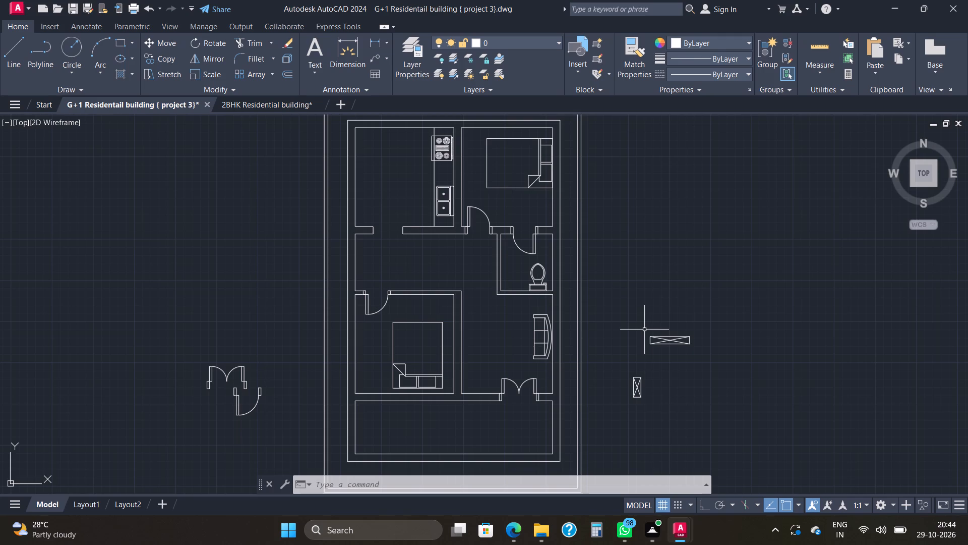
{"action": "left_click", "coordinate": [663, 353]}
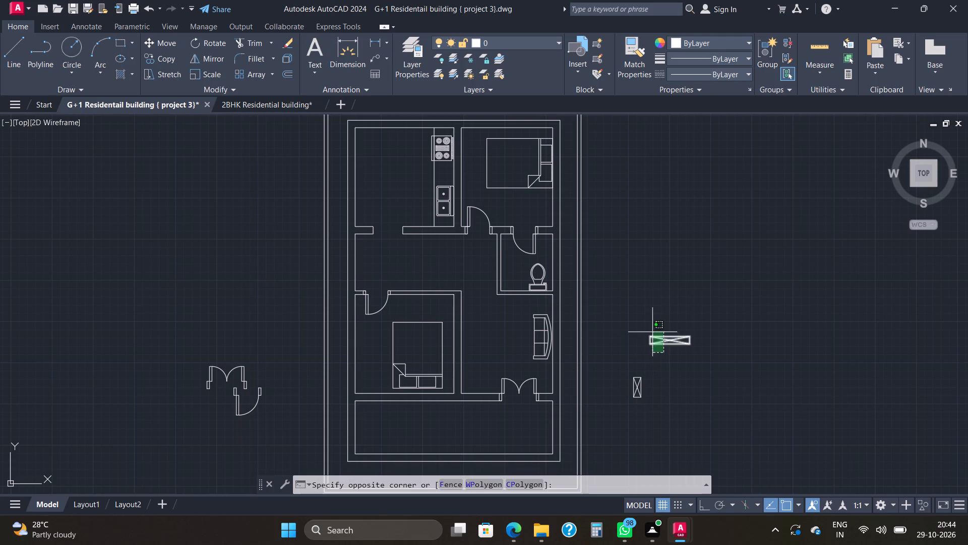
{"action": "left_click", "coordinate": [652, 326]}
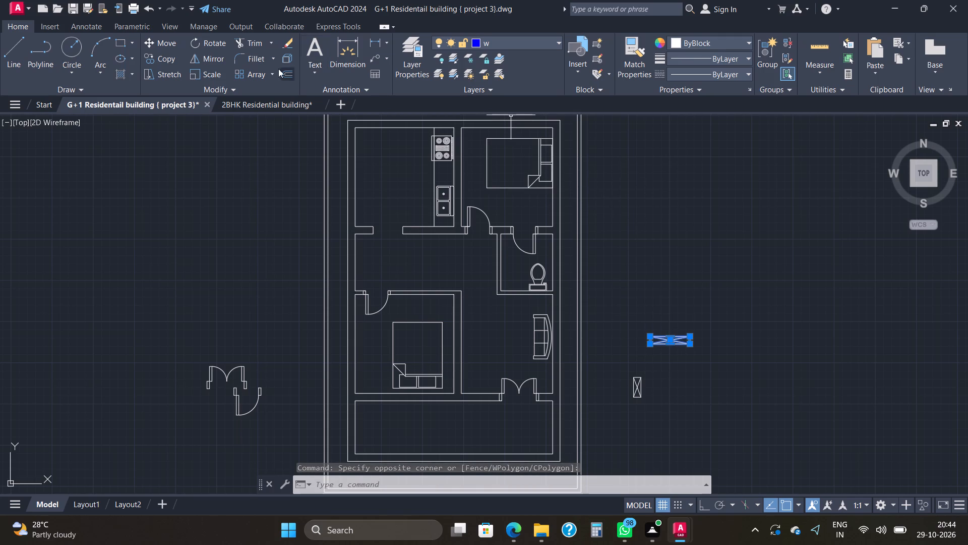
{"action": "left_click", "coordinate": [162, 54]}
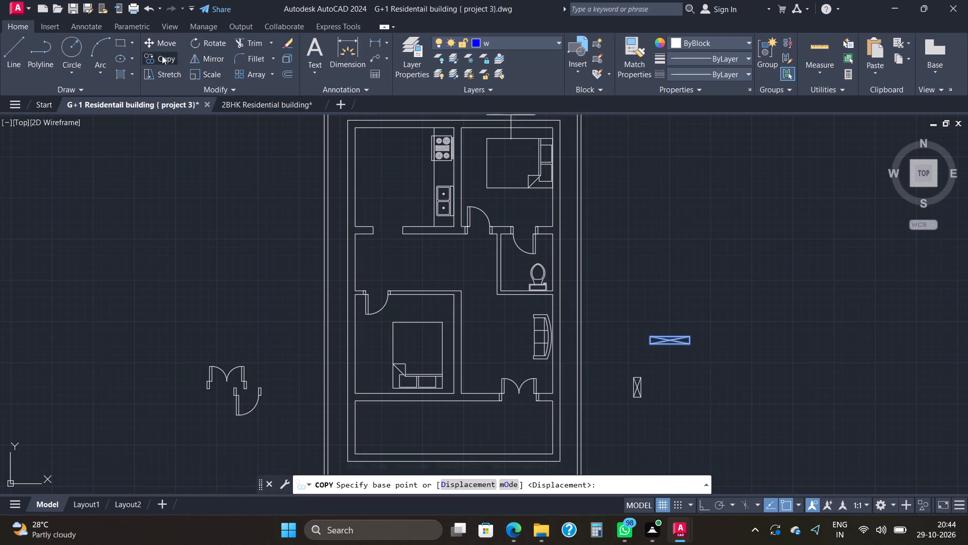
{"action": "left_click", "coordinate": [644, 335]}
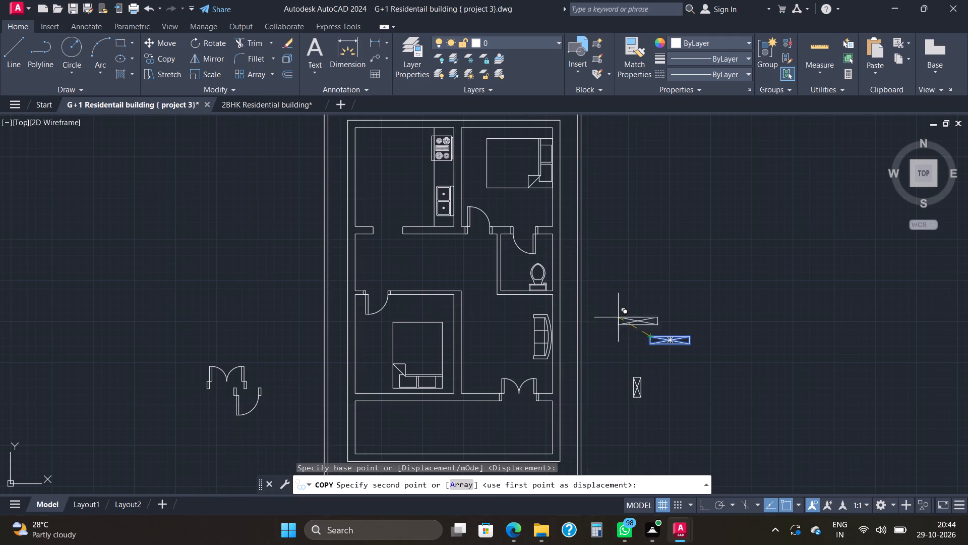
{"action": "middle_click_drag", "start_coordinate": [367, 174], "coordinate": [376, 246]}
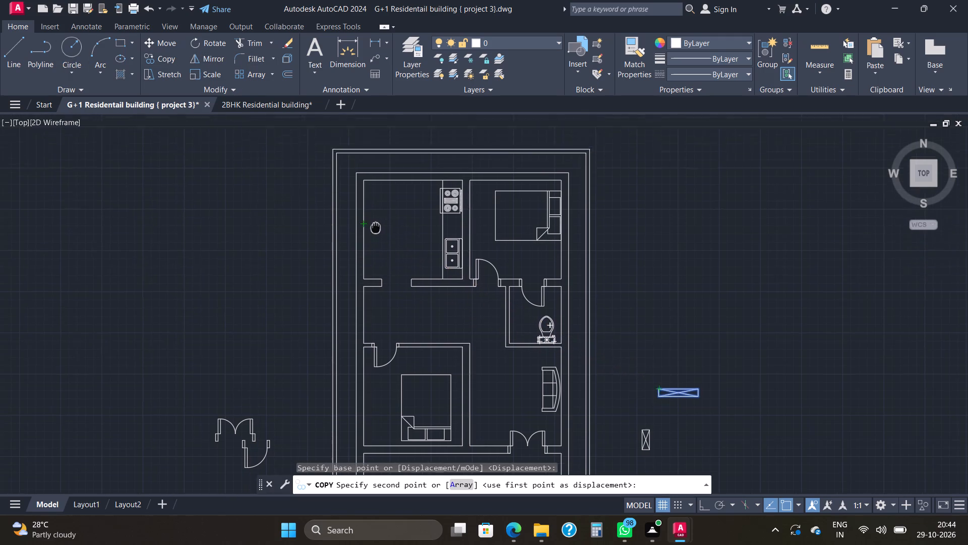
{"action": "middle_click_drag", "start_coordinate": [376, 246], "coordinate": [375, 272]}
{"action": "scroll", "coordinate": [368, 226], "scroll_direction": "up", "scroll_amount": 3}
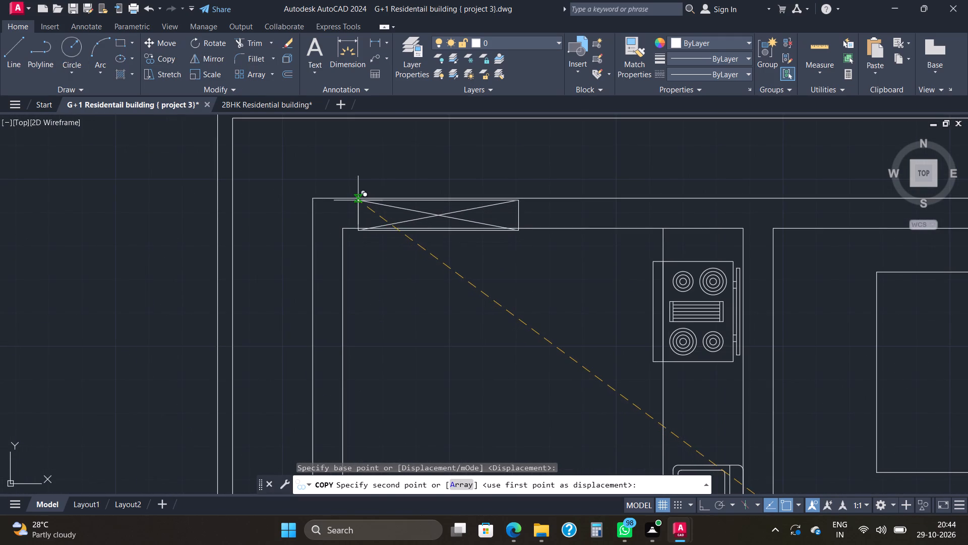
{"action": "left_click", "coordinate": [356, 197]}
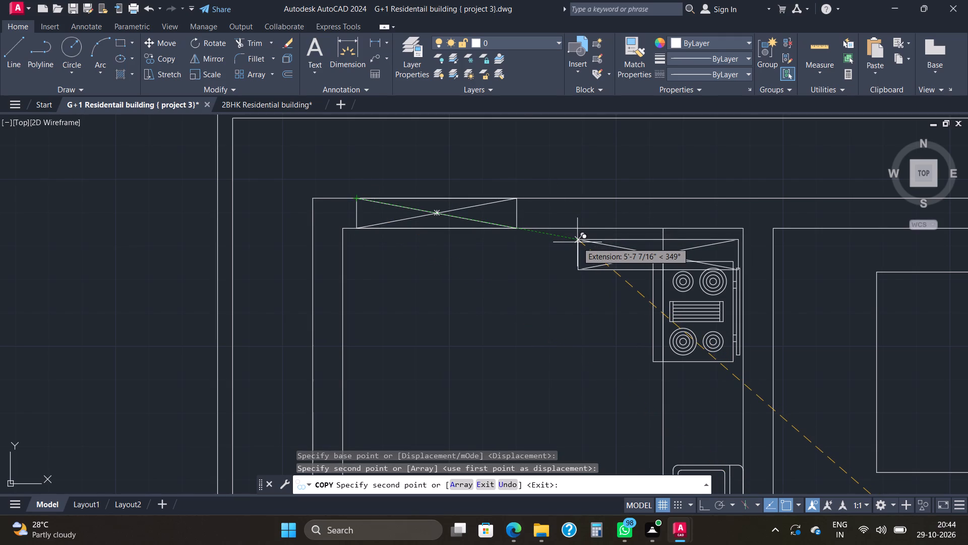
{"action": "middle_click_drag", "start_coordinate": [720, 216], "coordinate": [604, 243]}
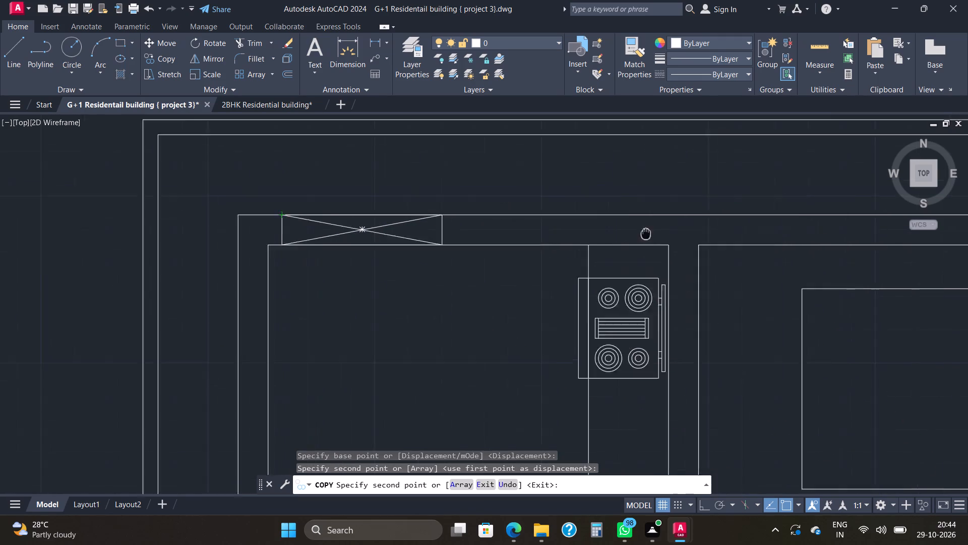
{"action": "middle_click_drag", "start_coordinate": [604, 243], "coordinate": [499, 244]}
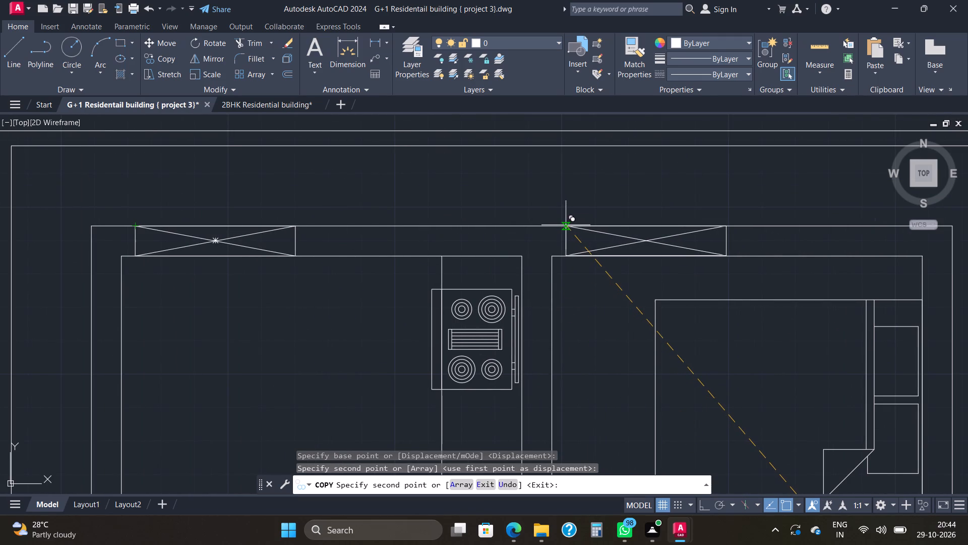
{"action": "left_click", "coordinate": [566, 225]}
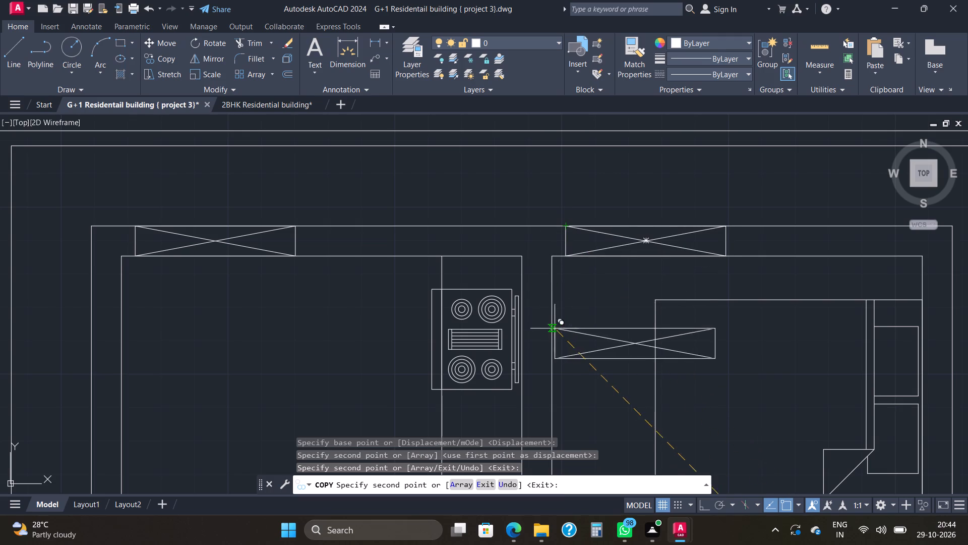
Place another window copy in the wall below the lower bedroom, near that wall's west end.
{"action": "scroll", "coordinate": [564, 334], "scroll_direction": "down", "scroll_amount": 1}
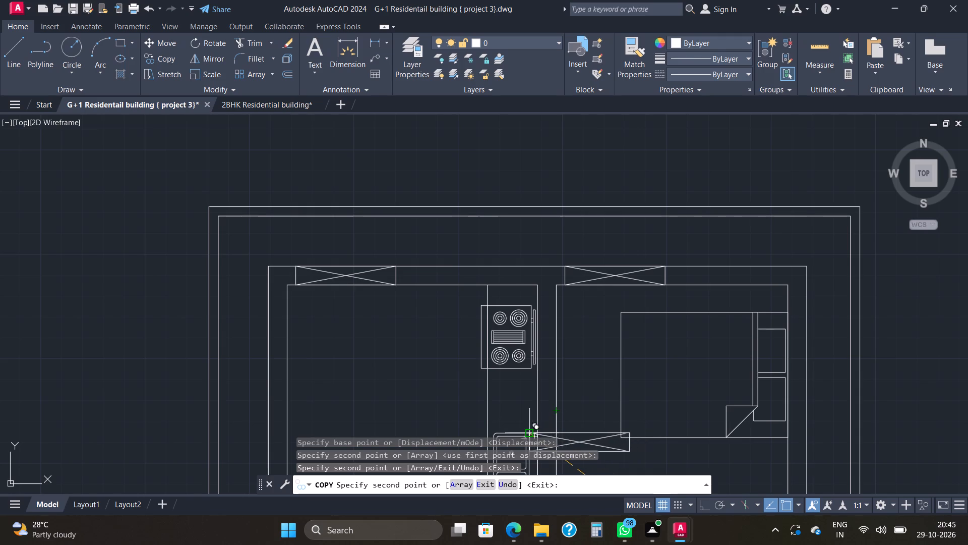
{"action": "middle_click_drag", "start_coordinate": [426, 379], "coordinate": [430, 277]}
{"action": "scroll", "coordinate": [432, 269], "scroll_direction": "down", "scroll_amount": 3}
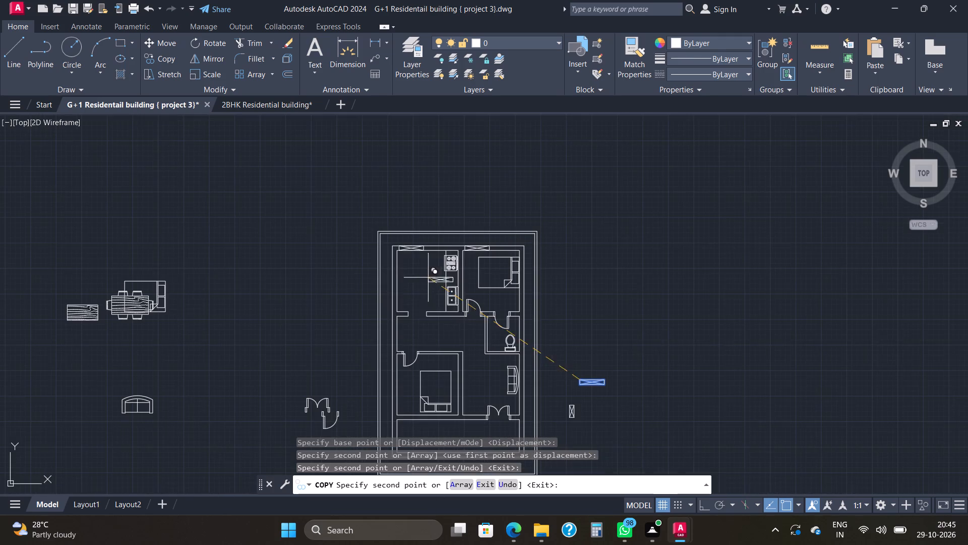
{"action": "middle_click_drag", "start_coordinate": [412, 323], "coordinate": [452, 182]}
{"action": "scroll", "coordinate": [439, 309], "scroll_direction": "up", "scroll_amount": 4}
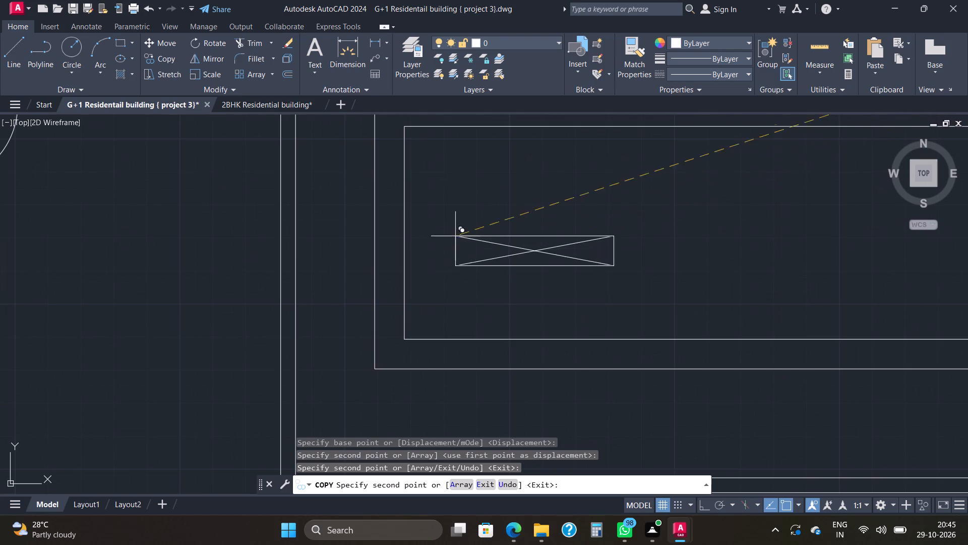
{"action": "middle_click_drag", "start_coordinate": [458, 224], "coordinate": [461, 361]}
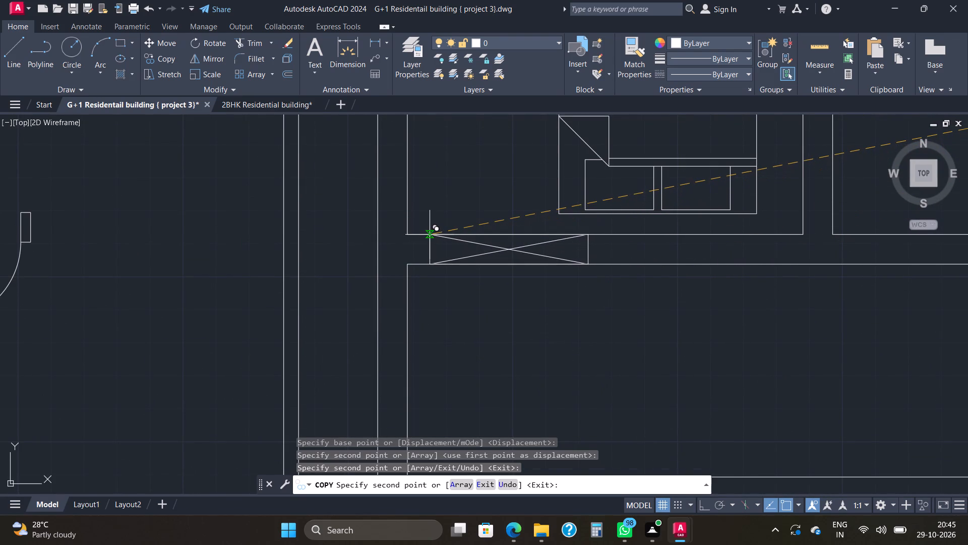
{"action": "left_click", "coordinate": [428, 235]}
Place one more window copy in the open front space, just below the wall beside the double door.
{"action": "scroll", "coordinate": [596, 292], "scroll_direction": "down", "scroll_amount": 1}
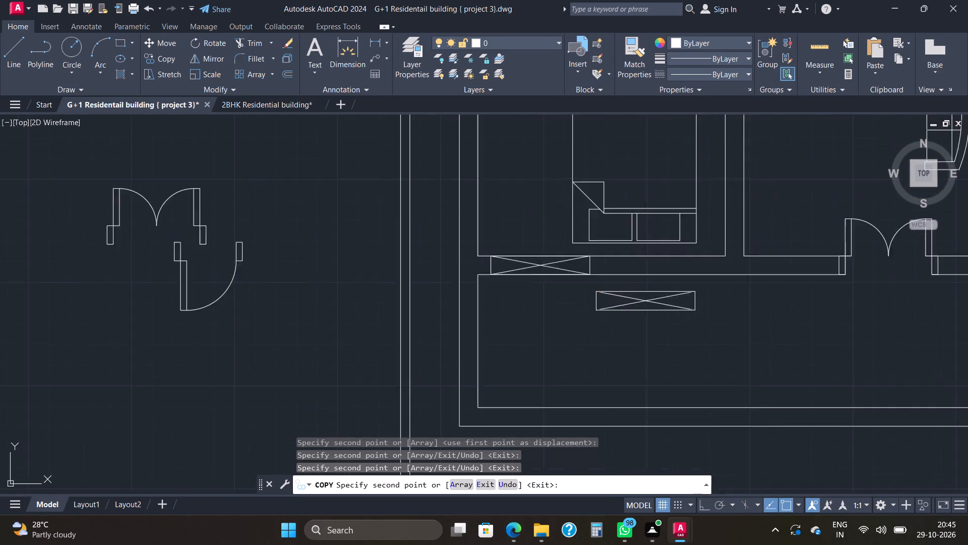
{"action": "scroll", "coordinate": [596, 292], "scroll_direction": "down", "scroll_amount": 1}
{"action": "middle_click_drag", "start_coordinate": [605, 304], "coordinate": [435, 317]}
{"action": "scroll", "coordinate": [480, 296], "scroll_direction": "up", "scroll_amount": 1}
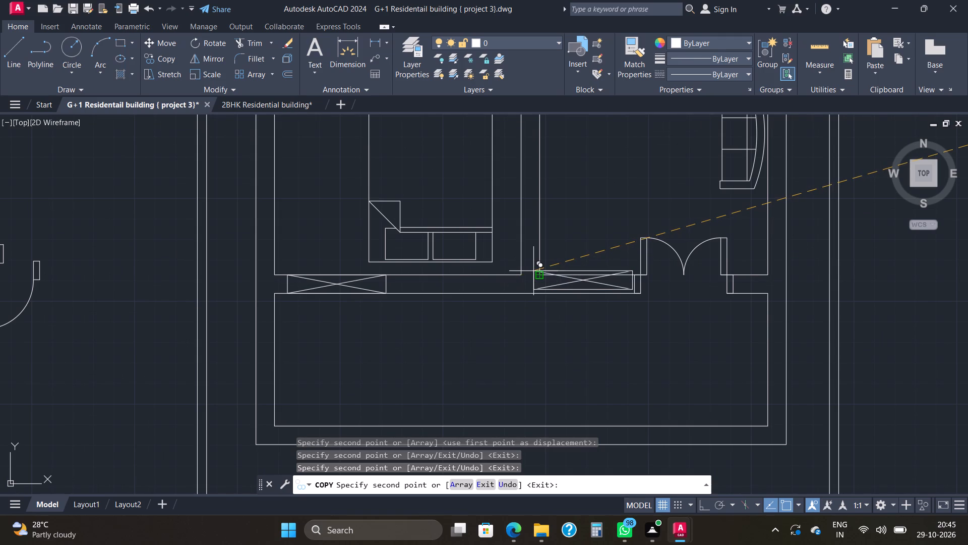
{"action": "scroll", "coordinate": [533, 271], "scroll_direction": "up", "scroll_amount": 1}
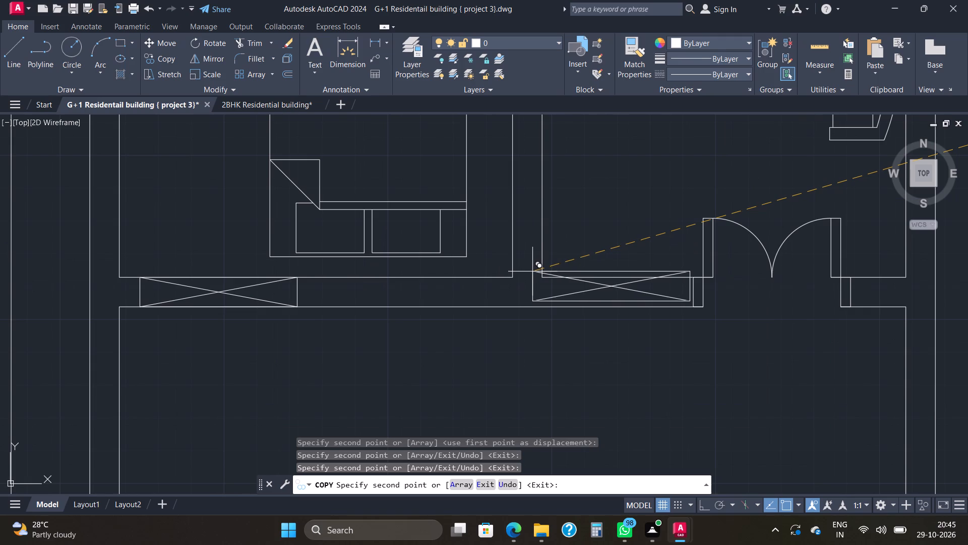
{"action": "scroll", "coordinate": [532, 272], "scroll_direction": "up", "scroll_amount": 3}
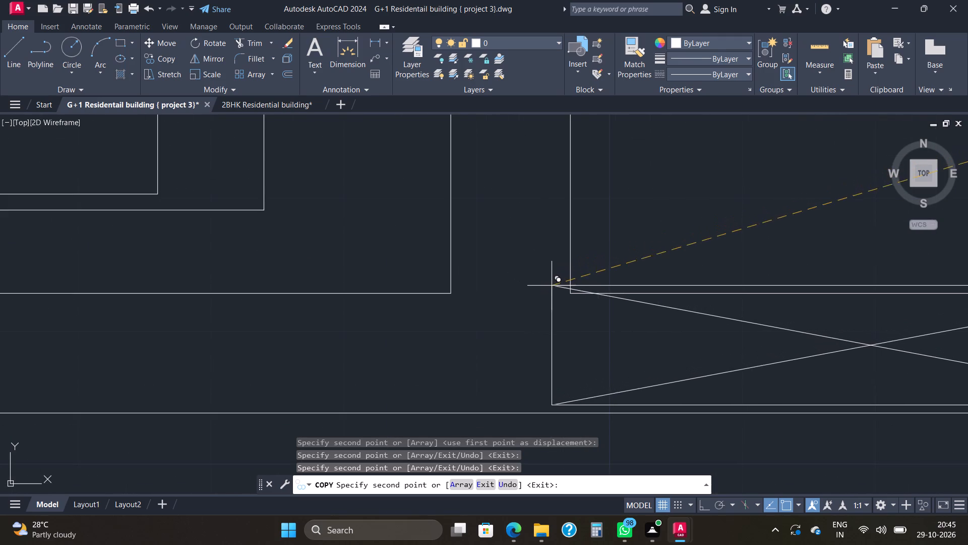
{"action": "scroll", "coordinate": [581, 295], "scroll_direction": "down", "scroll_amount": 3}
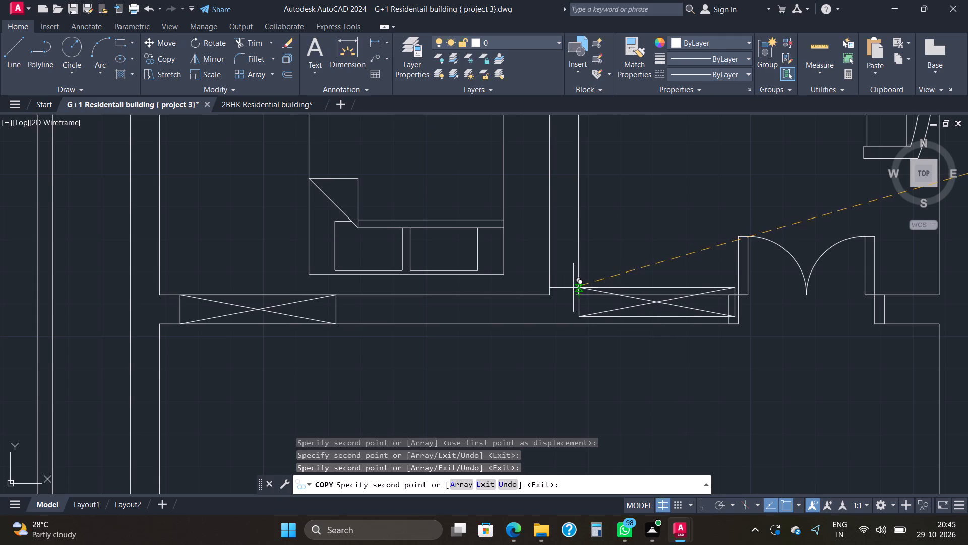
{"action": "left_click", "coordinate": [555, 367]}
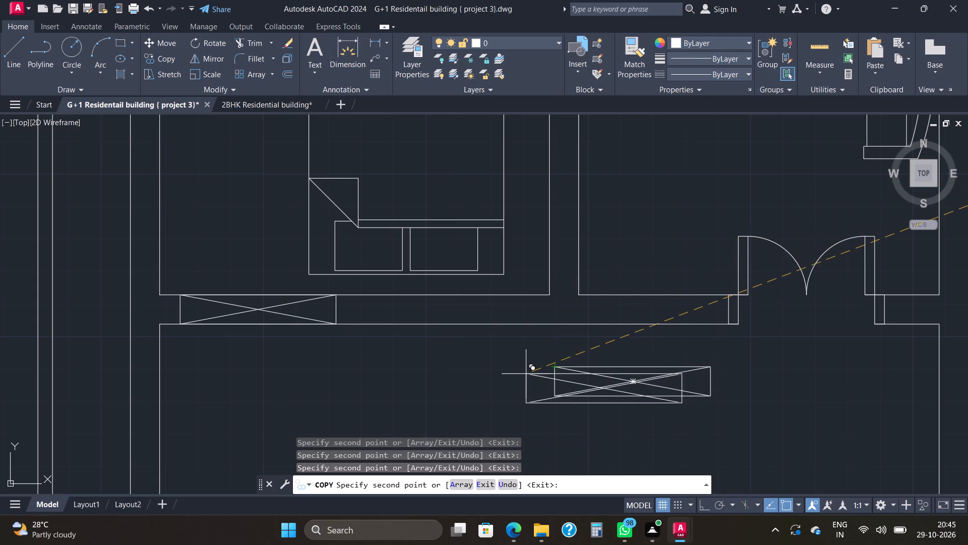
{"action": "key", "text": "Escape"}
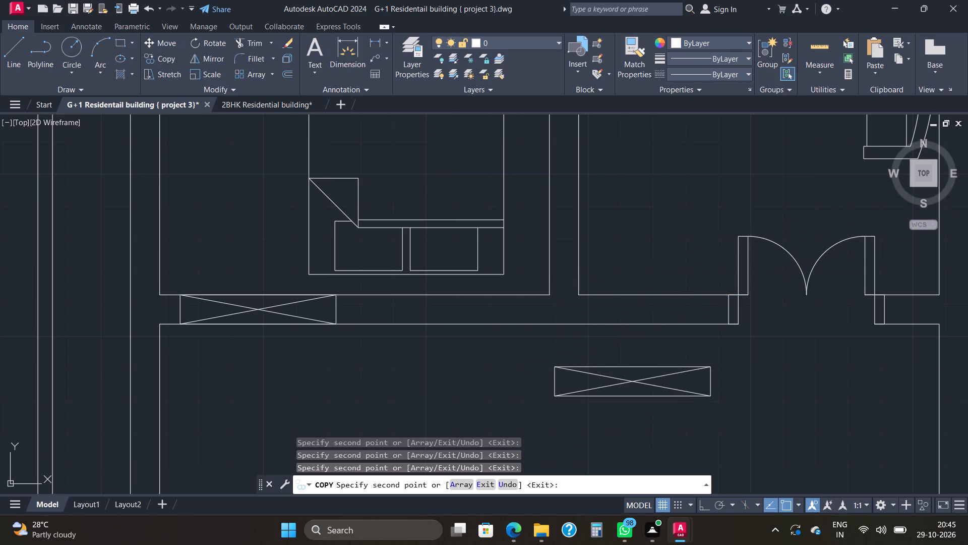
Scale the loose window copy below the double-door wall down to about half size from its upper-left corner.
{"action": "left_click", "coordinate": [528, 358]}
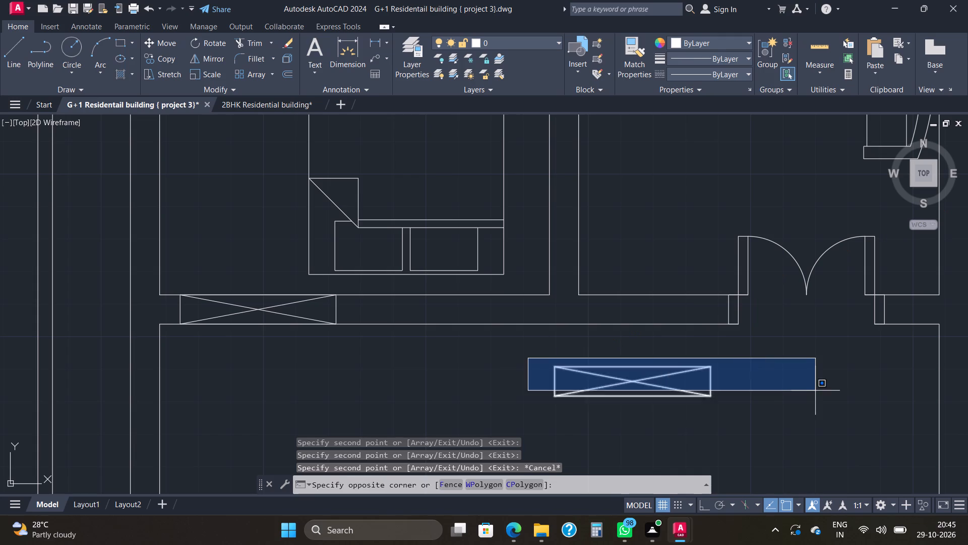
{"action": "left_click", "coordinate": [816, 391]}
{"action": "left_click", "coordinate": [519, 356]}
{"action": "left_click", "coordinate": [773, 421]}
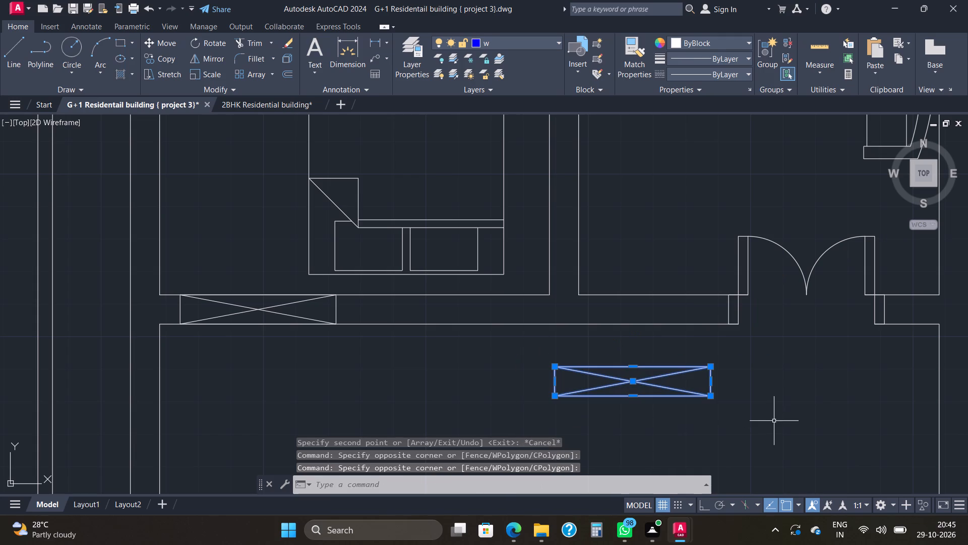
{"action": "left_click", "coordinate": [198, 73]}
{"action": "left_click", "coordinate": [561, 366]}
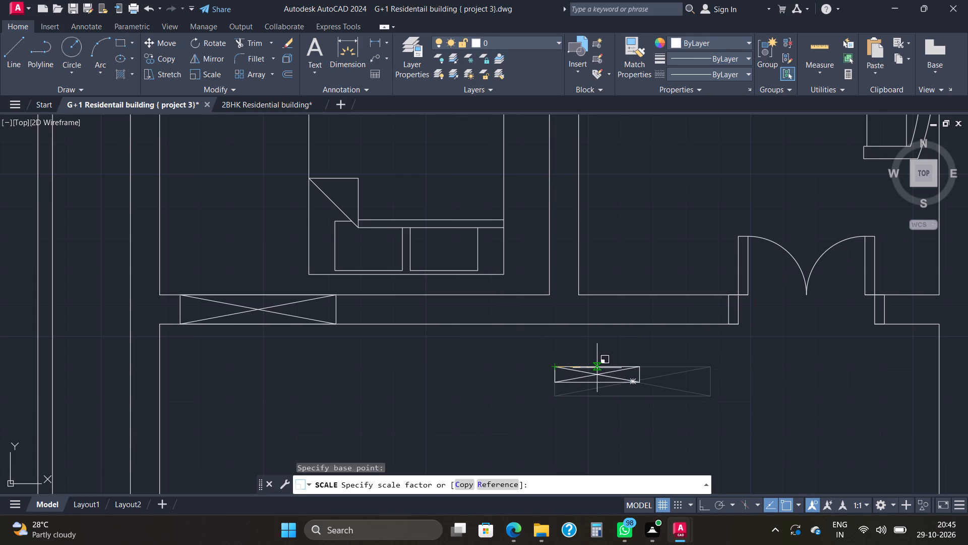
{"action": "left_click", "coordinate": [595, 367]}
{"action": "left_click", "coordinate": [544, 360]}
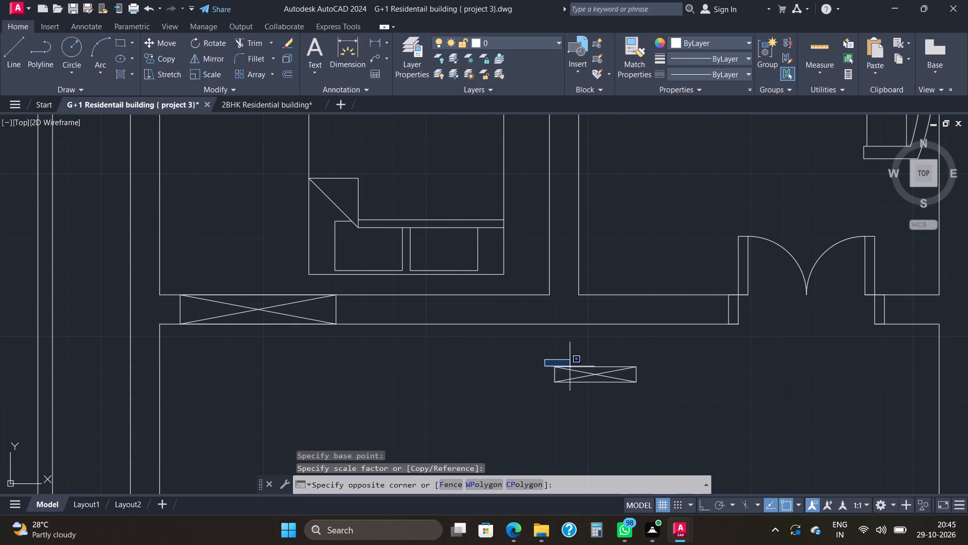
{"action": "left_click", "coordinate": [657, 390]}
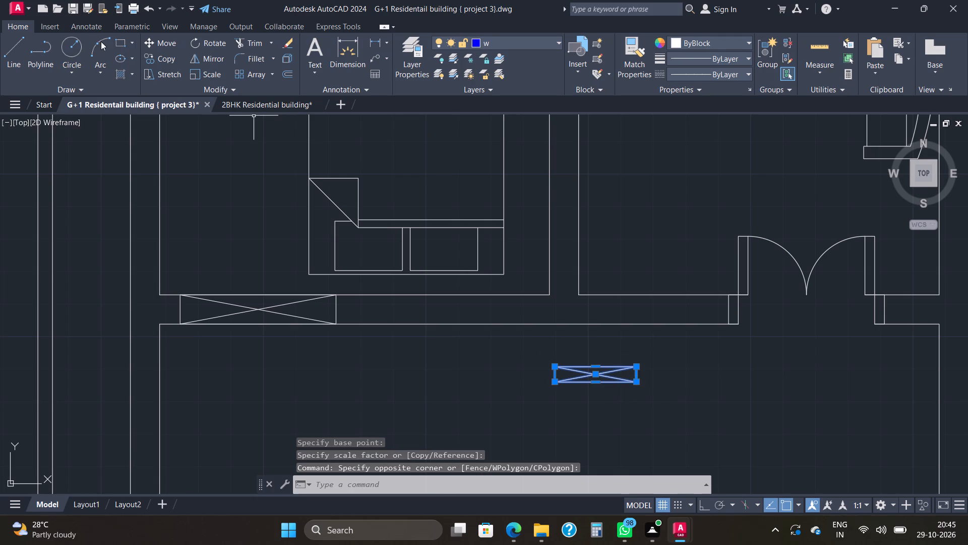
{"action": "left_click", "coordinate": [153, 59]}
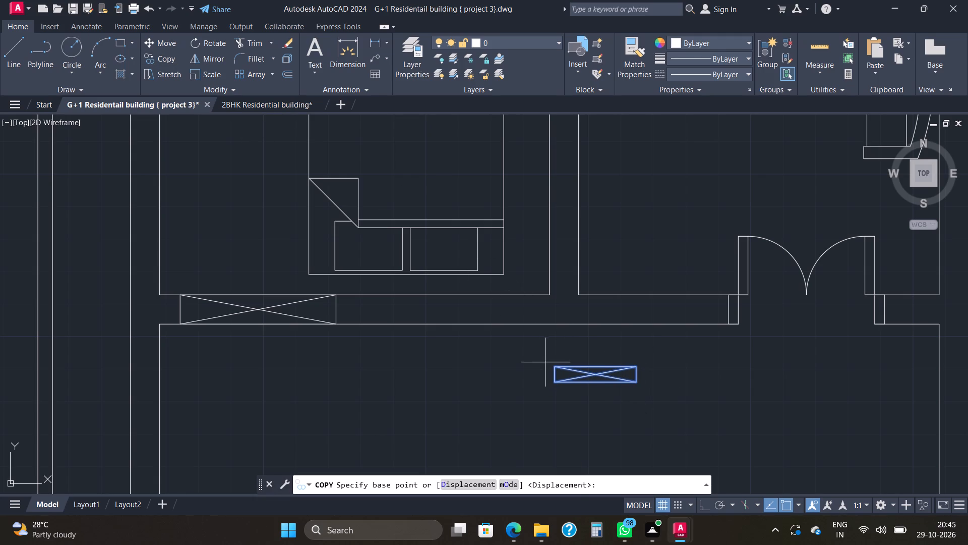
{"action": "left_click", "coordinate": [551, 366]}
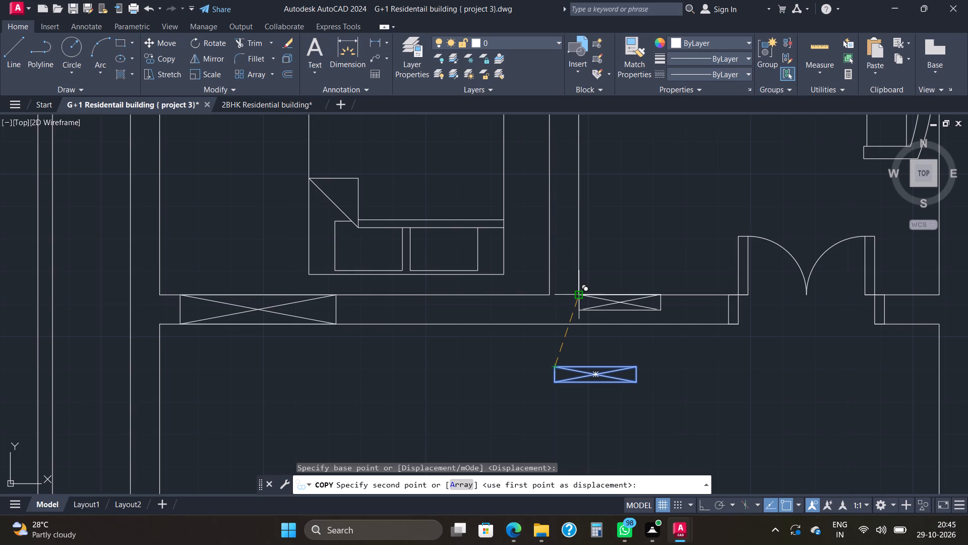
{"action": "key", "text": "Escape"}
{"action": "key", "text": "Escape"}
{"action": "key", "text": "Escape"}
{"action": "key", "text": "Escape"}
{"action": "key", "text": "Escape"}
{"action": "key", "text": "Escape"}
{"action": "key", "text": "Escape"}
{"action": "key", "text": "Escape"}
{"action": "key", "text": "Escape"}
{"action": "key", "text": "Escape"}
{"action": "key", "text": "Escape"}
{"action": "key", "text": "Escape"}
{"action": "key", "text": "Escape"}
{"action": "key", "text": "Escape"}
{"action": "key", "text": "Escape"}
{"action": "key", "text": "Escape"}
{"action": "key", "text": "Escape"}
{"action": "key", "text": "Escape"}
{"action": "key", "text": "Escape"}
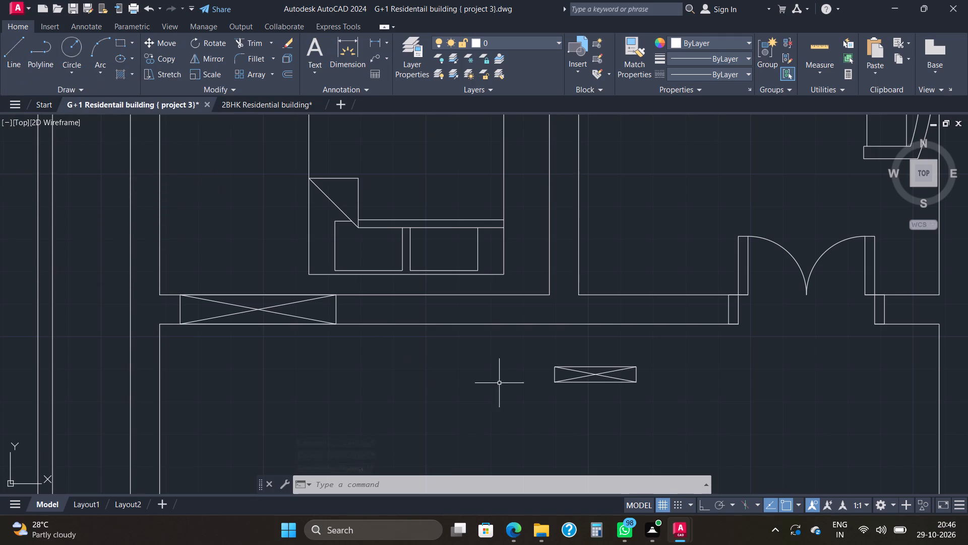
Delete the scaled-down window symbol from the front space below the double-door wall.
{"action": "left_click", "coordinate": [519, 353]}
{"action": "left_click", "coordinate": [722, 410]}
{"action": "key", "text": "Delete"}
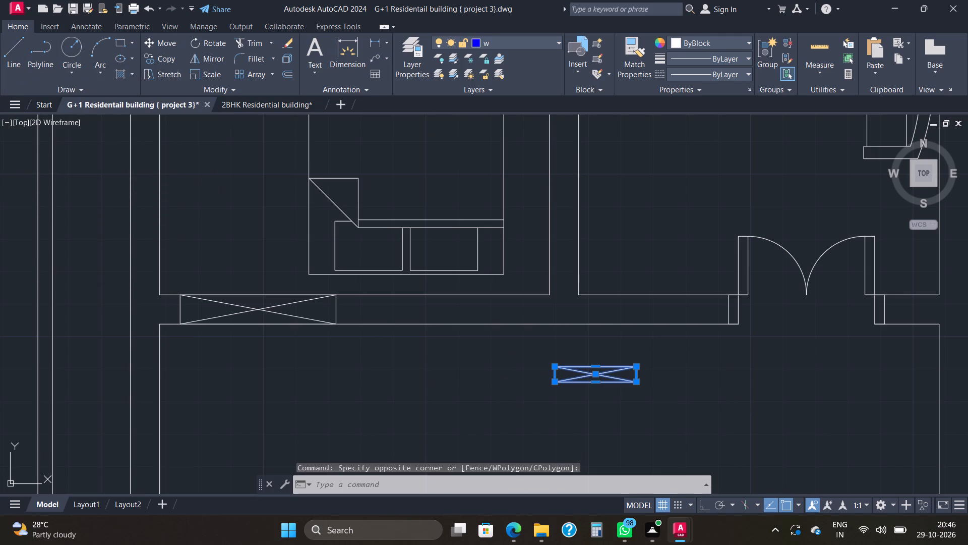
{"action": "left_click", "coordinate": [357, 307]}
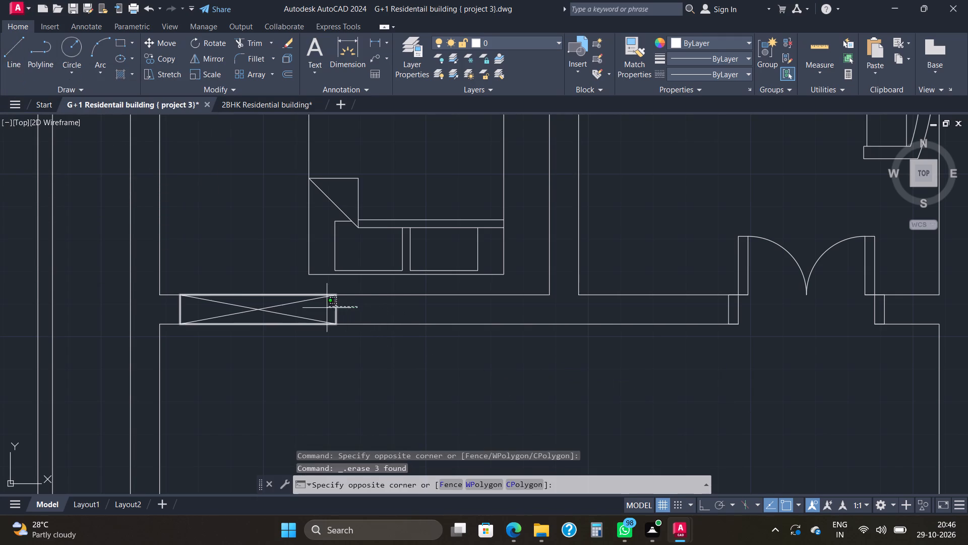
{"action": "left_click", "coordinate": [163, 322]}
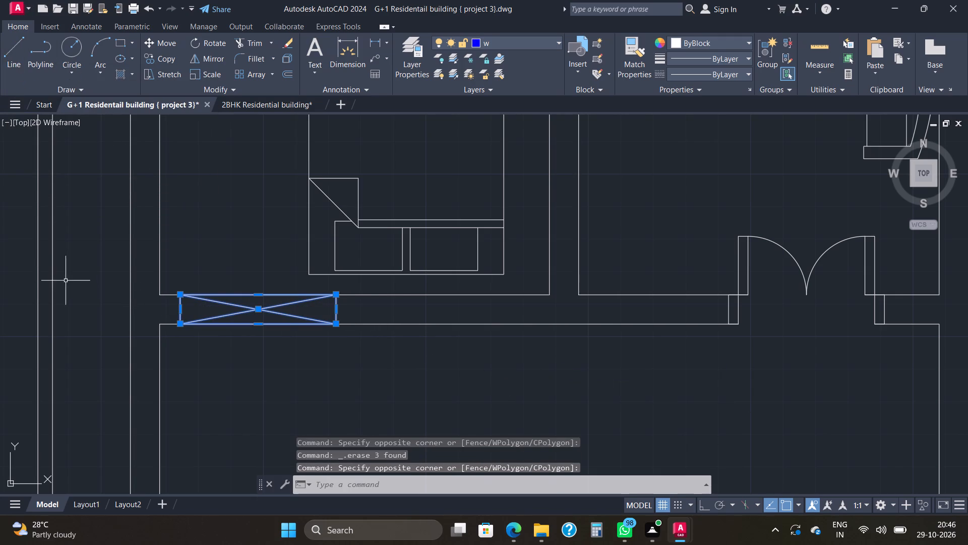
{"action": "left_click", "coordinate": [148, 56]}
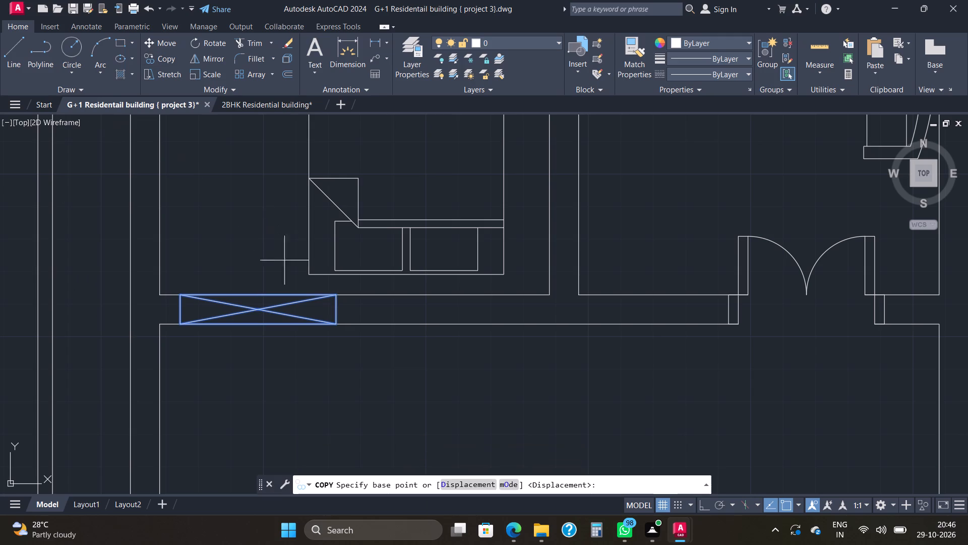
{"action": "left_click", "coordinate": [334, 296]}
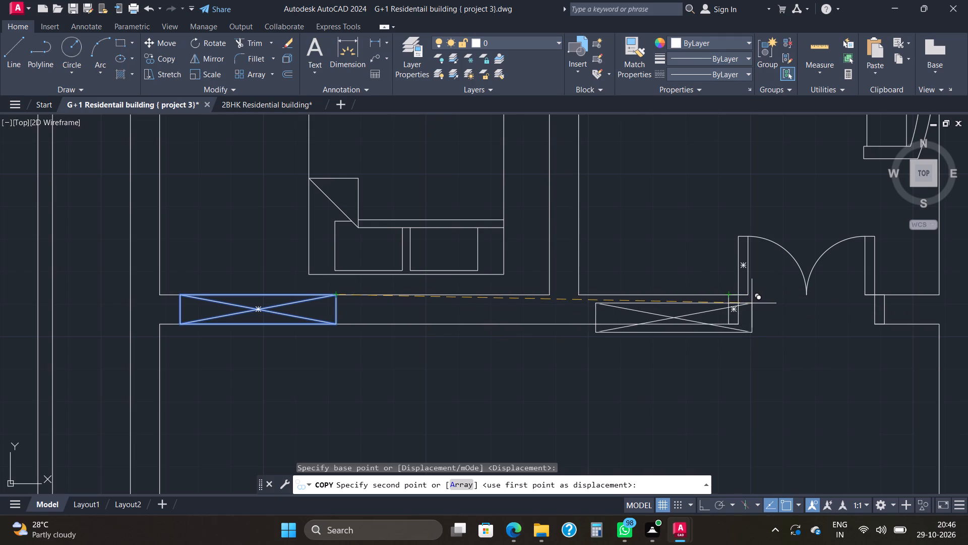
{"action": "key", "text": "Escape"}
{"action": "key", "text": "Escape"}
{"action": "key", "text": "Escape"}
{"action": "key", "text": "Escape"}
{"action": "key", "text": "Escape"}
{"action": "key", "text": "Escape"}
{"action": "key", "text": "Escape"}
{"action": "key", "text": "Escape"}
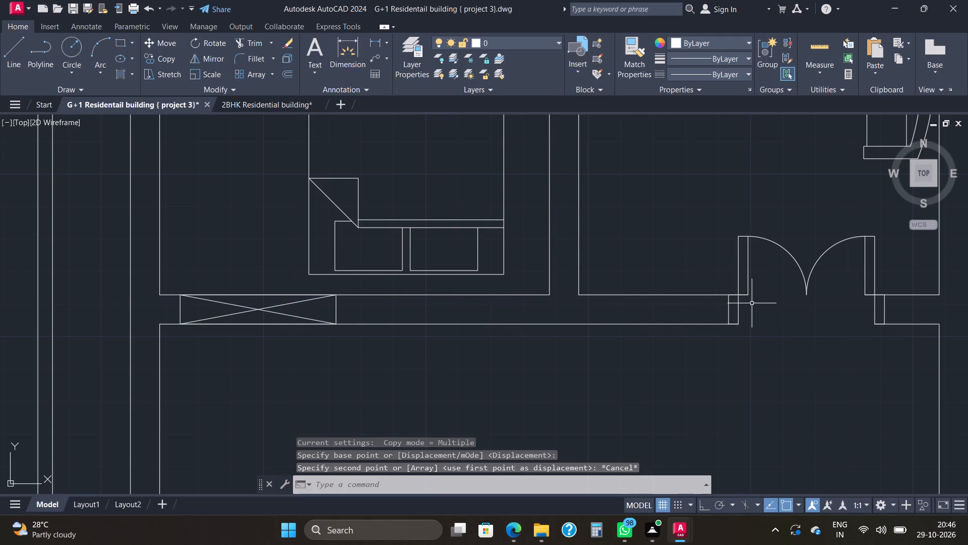
Delete the double door and both of its jambs from the south wall of the room with the sofa.
{"action": "scroll", "coordinate": [764, 308], "scroll_direction": "down", "scroll_amount": 2}
{"action": "scroll", "coordinate": [768, 309], "scroll_direction": "up", "scroll_amount": 2}
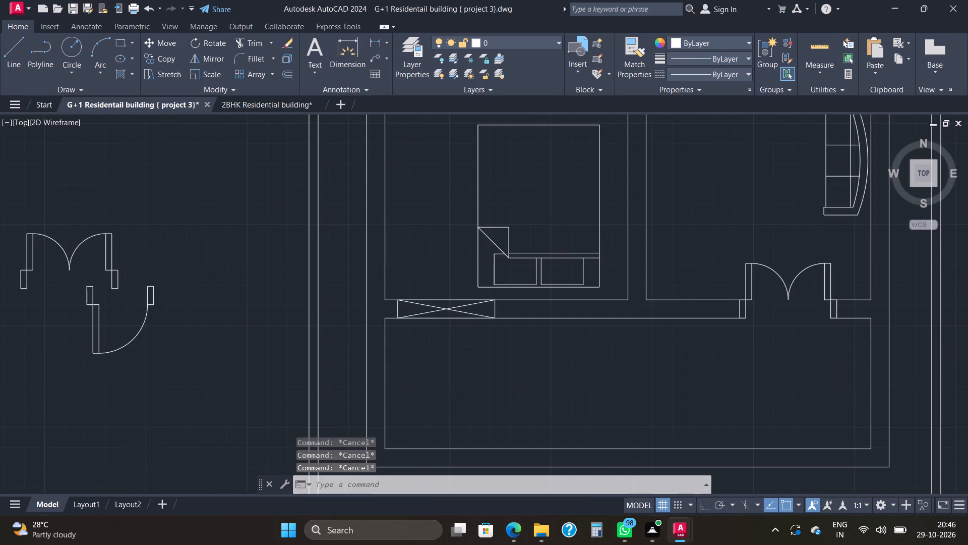
{"action": "middle_click_drag", "start_coordinate": [772, 314], "coordinate": [667, 372]}
{"action": "left_click", "coordinate": [771, 318]}
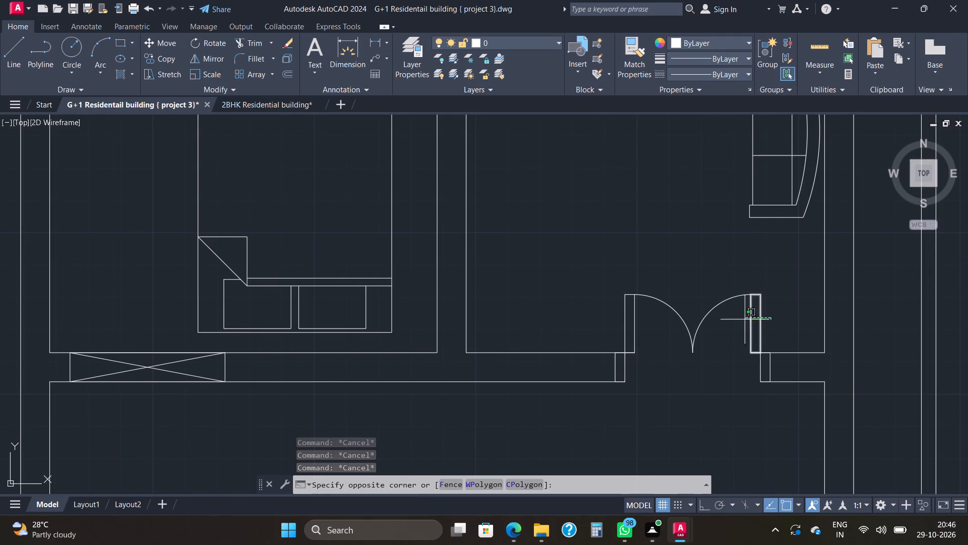
{"action": "left_click", "coordinate": [611, 333]}
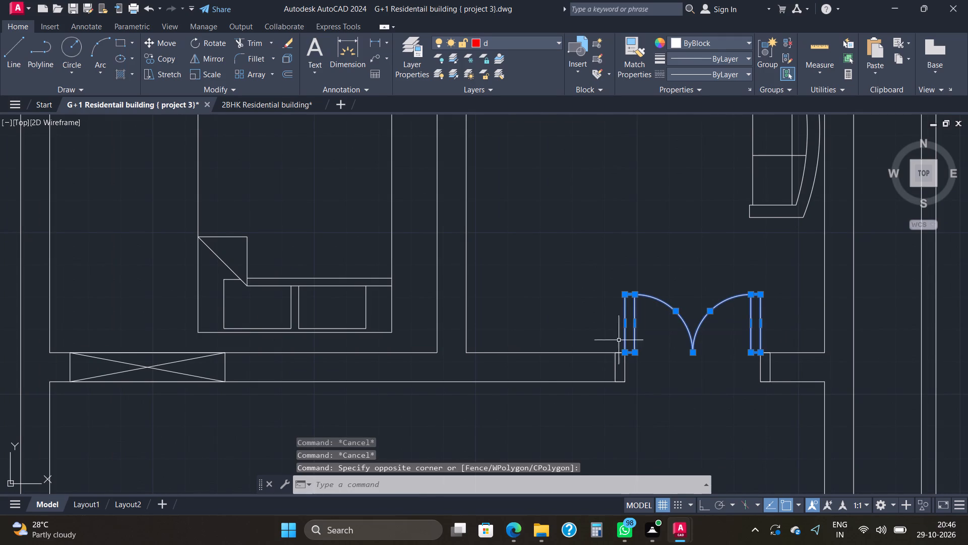
{"action": "left_click", "coordinate": [780, 362]}
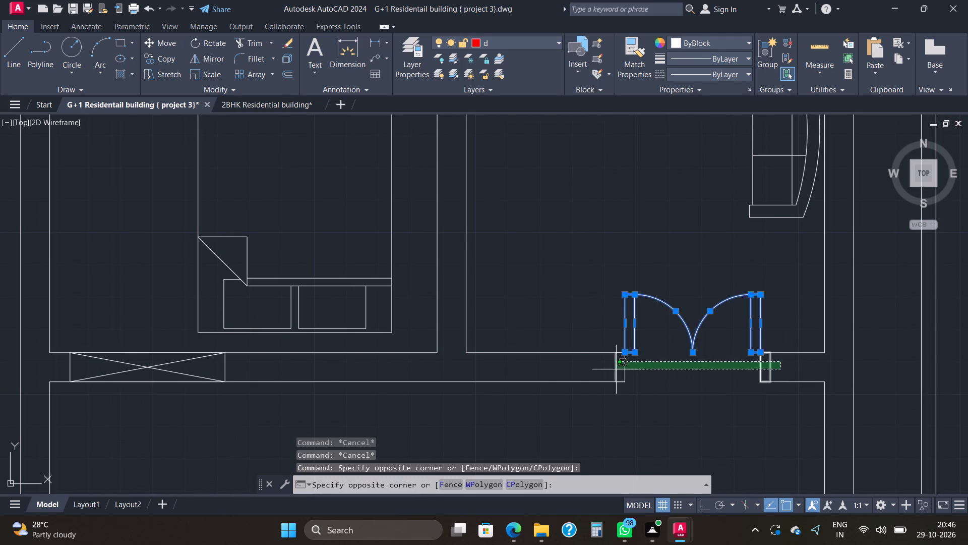
{"action": "left_click", "coordinate": [587, 374]}
{"action": "key", "text": "Delete"}
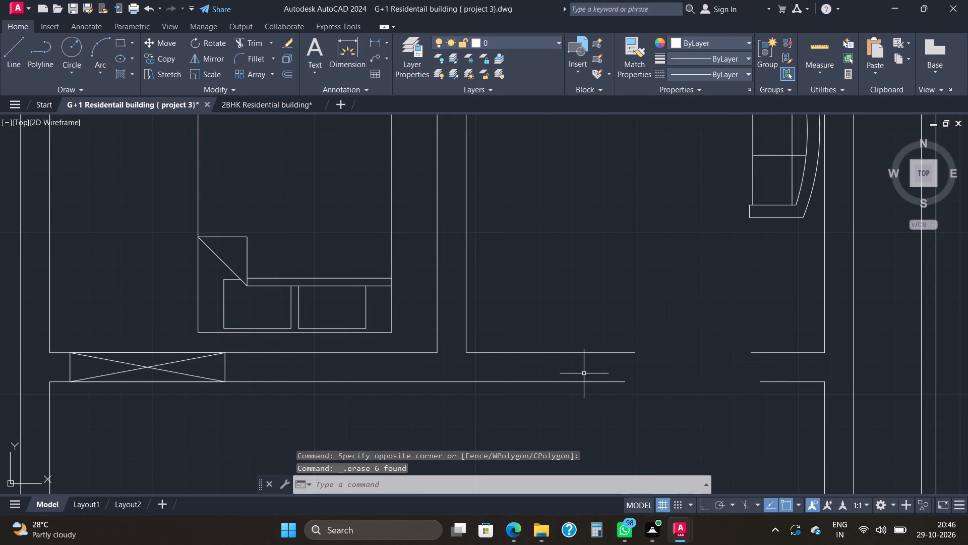
Extend the two wall lines across the removed double door's opening to close the gap.
{"action": "type", "text": "ex"}
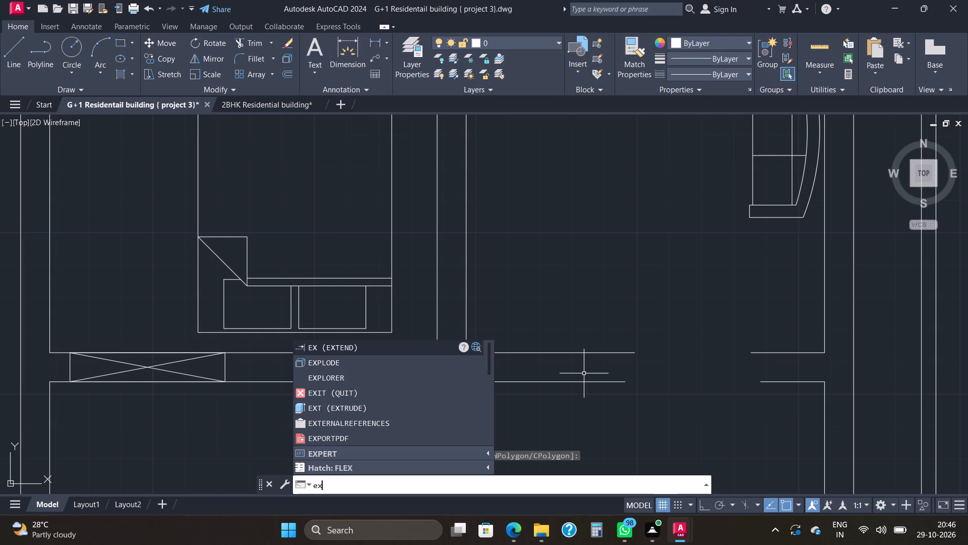
{"action": "left_click", "coordinate": [401, 347]}
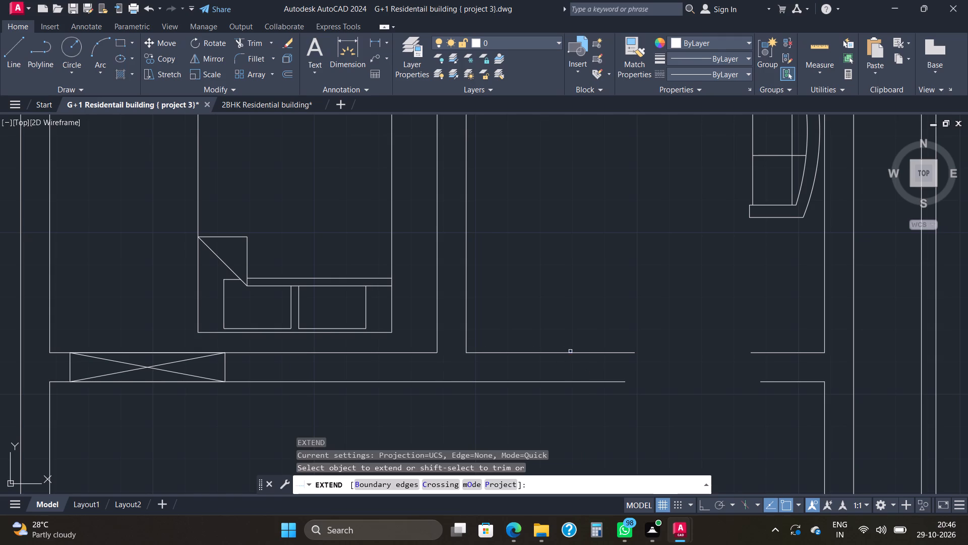
{"action": "left_click", "coordinate": [632, 353]}
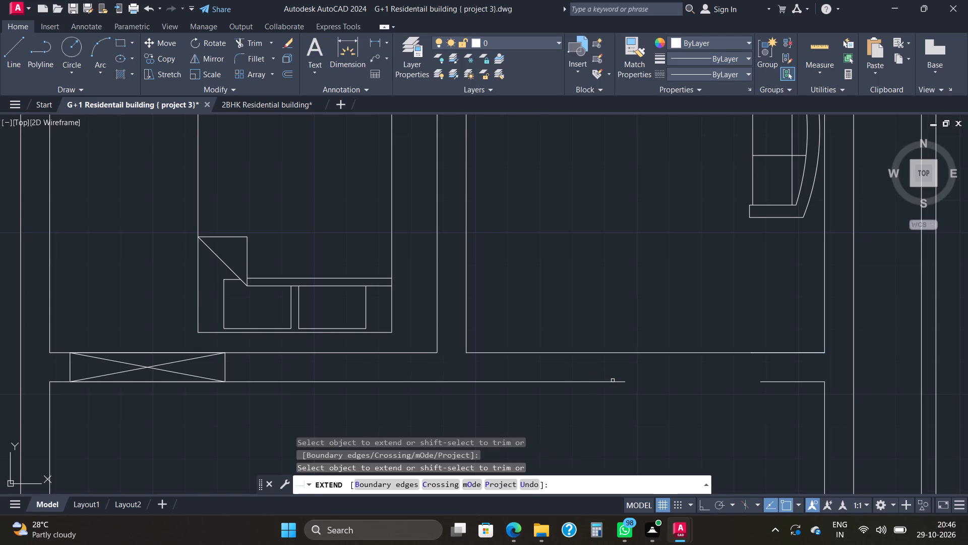
{"action": "left_click", "coordinate": [619, 383]}
{"action": "key", "text": "Escape"}
{"action": "key", "text": "Escape"}
{"action": "key", "text": "Escape"}
{"action": "key", "text": "Escape"}
{"action": "key", "text": "Escape"}
{"action": "key", "text": "Escape"}
{"action": "key", "text": "Escape"}
{"action": "key", "text": "Escape"}
{"action": "key", "text": "Escape"}
{"action": "key", "text": "Escape"}
{"action": "key", "text": "Escape"}
{"action": "key", "text": "Escape"}
{"action": "key", "text": "Escape"}
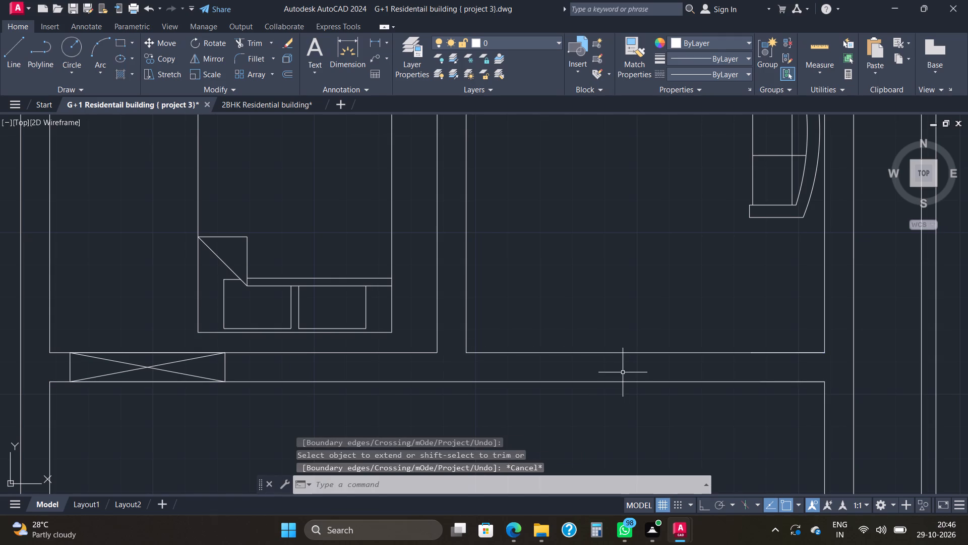
Copy the lower bedroom's south-wall window into the same wall line below the sofa room, slightly west of the room's middle.
{"action": "middle_click_drag", "start_coordinate": [272, 372], "coordinate": [636, 332]}
{"action": "scroll", "coordinate": [618, 332], "scroll_direction": "up", "scroll_amount": 2}
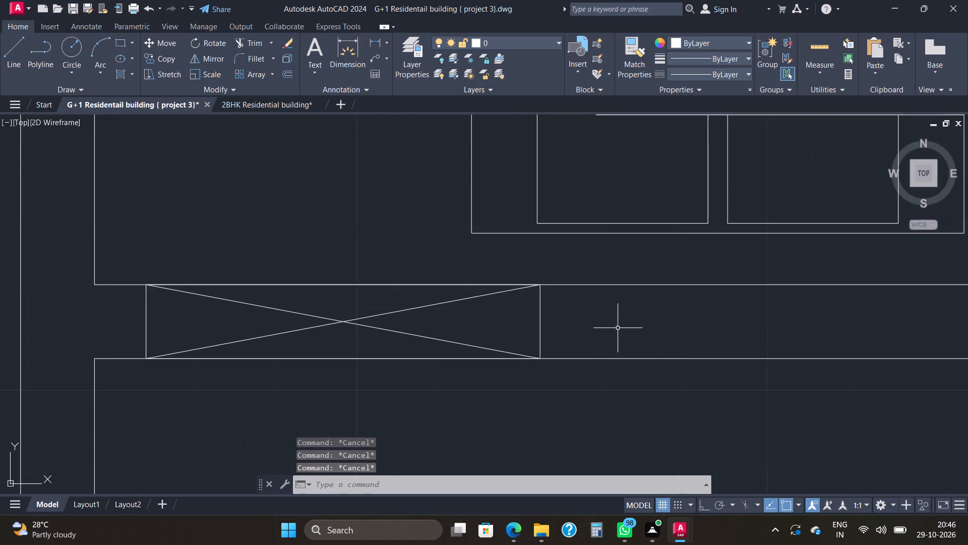
{"action": "left_click", "coordinate": [542, 328]}
{"action": "left_click", "coordinate": [86, 336]}
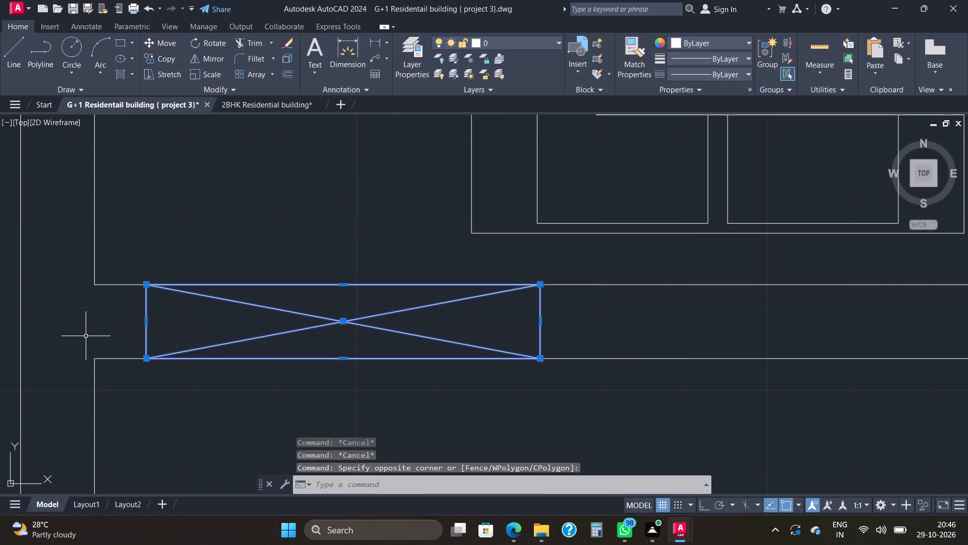
{"action": "left_click", "coordinate": [163, 54]}
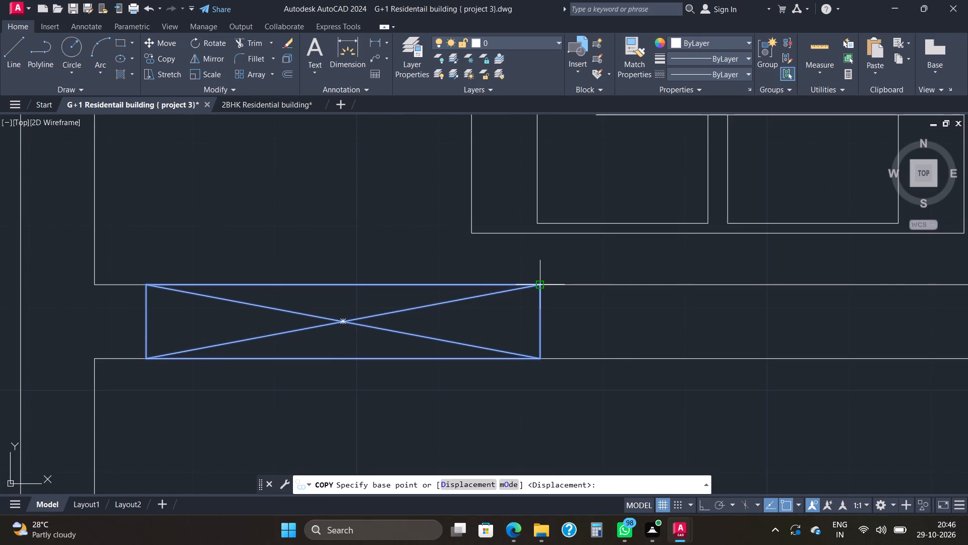
{"action": "left_click", "coordinate": [541, 285]}
{"action": "scroll", "coordinate": [807, 328], "scroll_direction": "down", "scroll_amount": 2}
{"action": "middle_click_drag", "start_coordinate": [810, 327], "coordinate": [336, 332]}
{"action": "scroll", "coordinate": [335, 331], "scroll_direction": "down", "scroll_amount": 2}
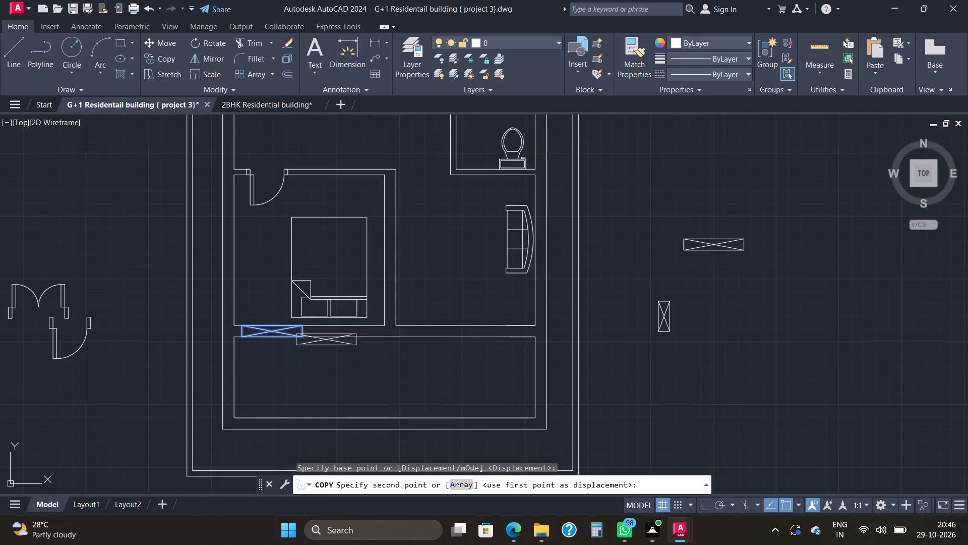
{"action": "scroll", "coordinate": [460, 329], "scroll_direction": "up", "scroll_amount": 2}
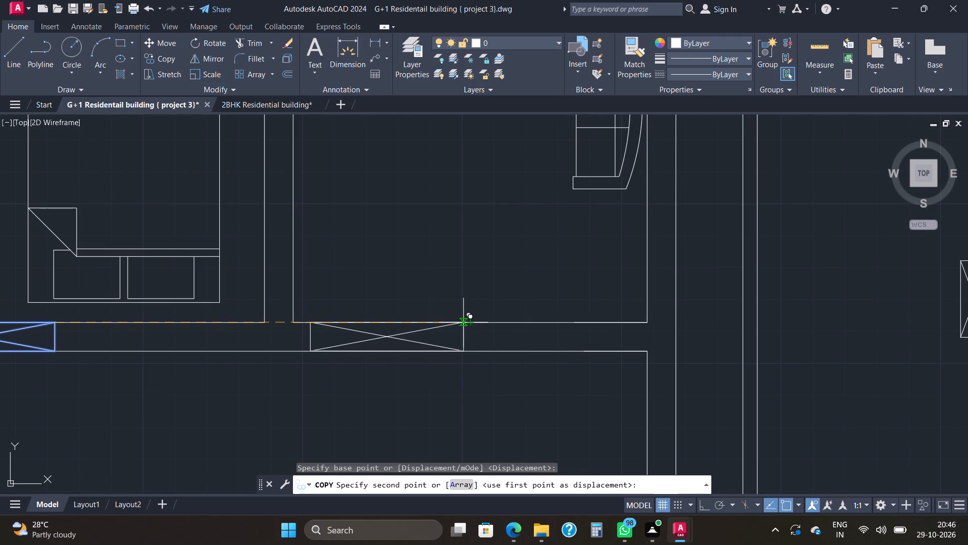
{"action": "left_click", "coordinate": [469, 322]}
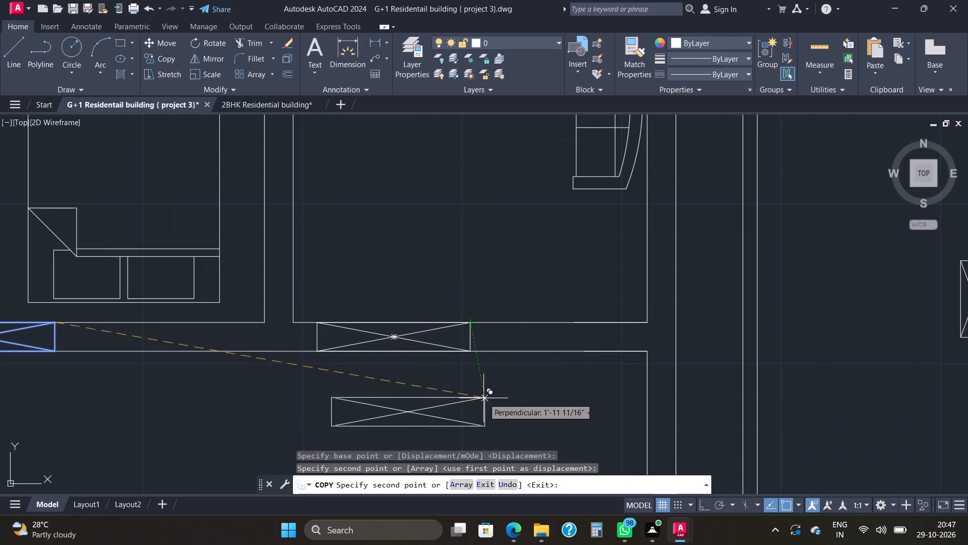
{"action": "key", "text": "Escape"}
{"action": "key", "text": "Escape"}
{"action": "key", "text": "Escape"}
{"action": "key", "text": "Escape"}
{"action": "key", "text": "Escape"}
{"action": "key", "text": "Escape"}
{"action": "key", "text": "Escape"}
{"action": "key", "text": "Escape"}
{"action": "key", "text": "Escape"}
{"action": "key", "text": "Escape"}
{"action": "key", "text": "Escape"}
{"action": "key", "text": "Escape"}
{"action": "key", "text": "Escape"}
{"action": "key", "text": "Escape"}
{"action": "key", "text": "Escape"}
{"action": "key", "text": "Escape"}
{"action": "key", "text": "Escape"}
Copy the toilet's single door with its jambs into the sofa room's south wall, between the window and the east corner.
{"action": "scroll", "coordinate": [487, 391], "scroll_direction": "down", "scroll_amount": 2}
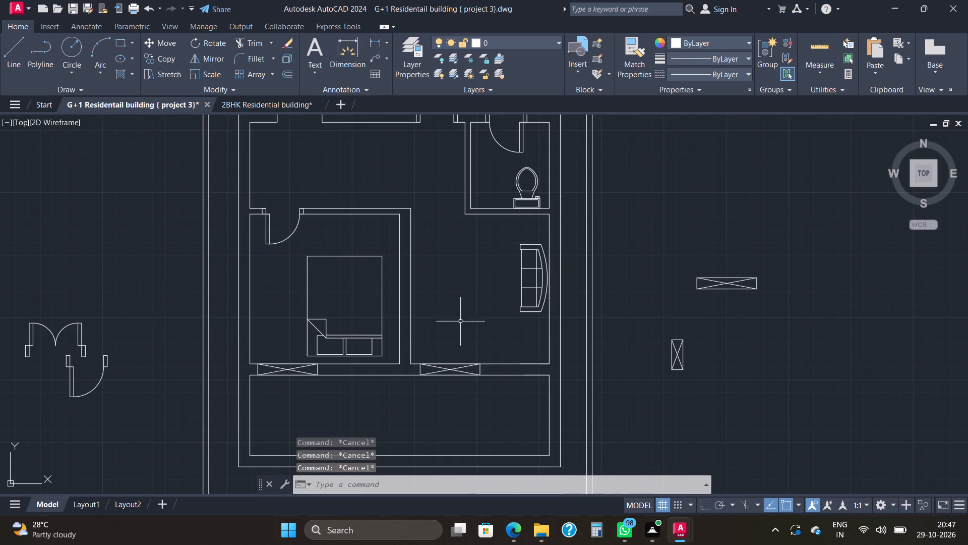
{"action": "middle_click_drag", "start_coordinate": [463, 312], "coordinate": [469, 380]}
{"action": "scroll", "coordinate": [547, 193], "scroll_direction": "up", "scroll_amount": 2}
{"action": "left_click", "coordinate": [524, 172]}
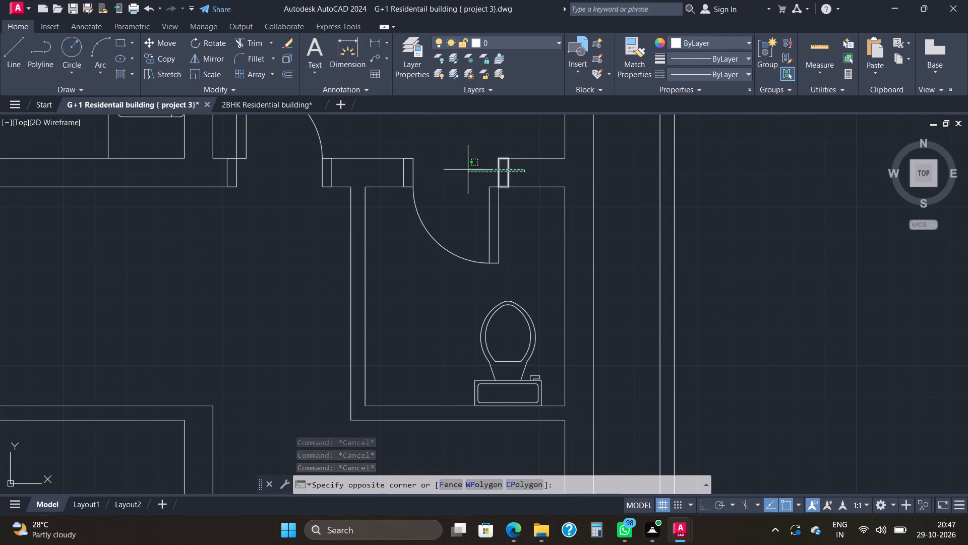
{"action": "left_click", "coordinate": [393, 182]}
{"action": "left_click", "coordinate": [515, 230]}
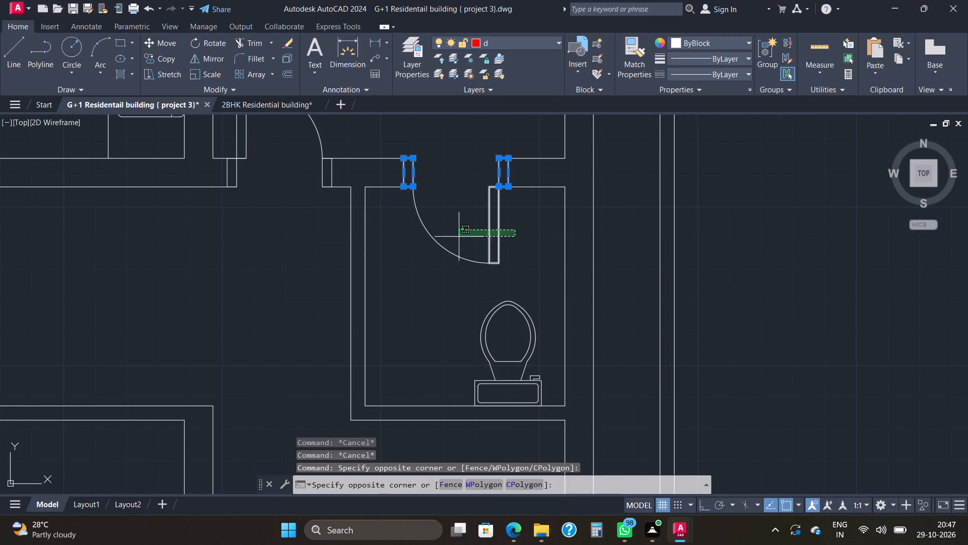
{"action": "left_click", "coordinate": [395, 250]}
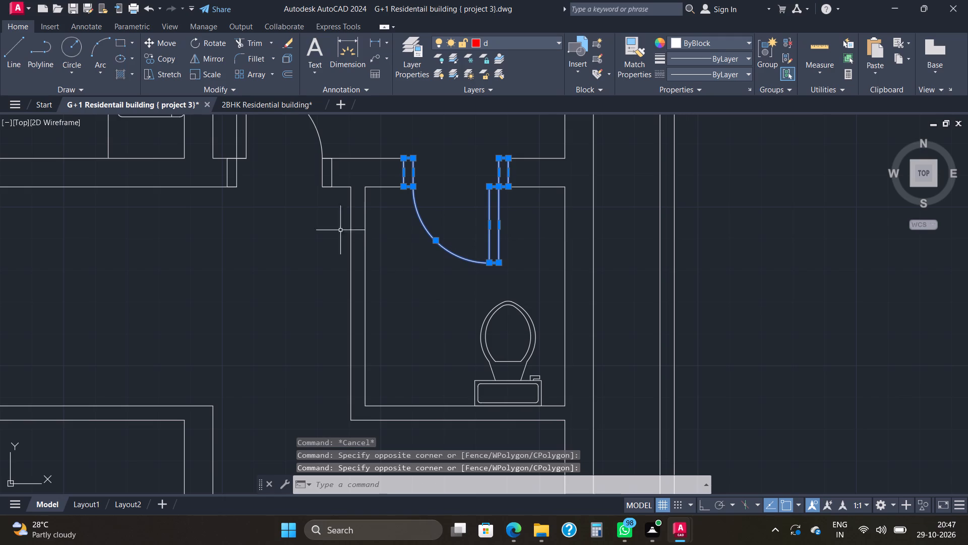
{"action": "left_click", "coordinate": [149, 58]}
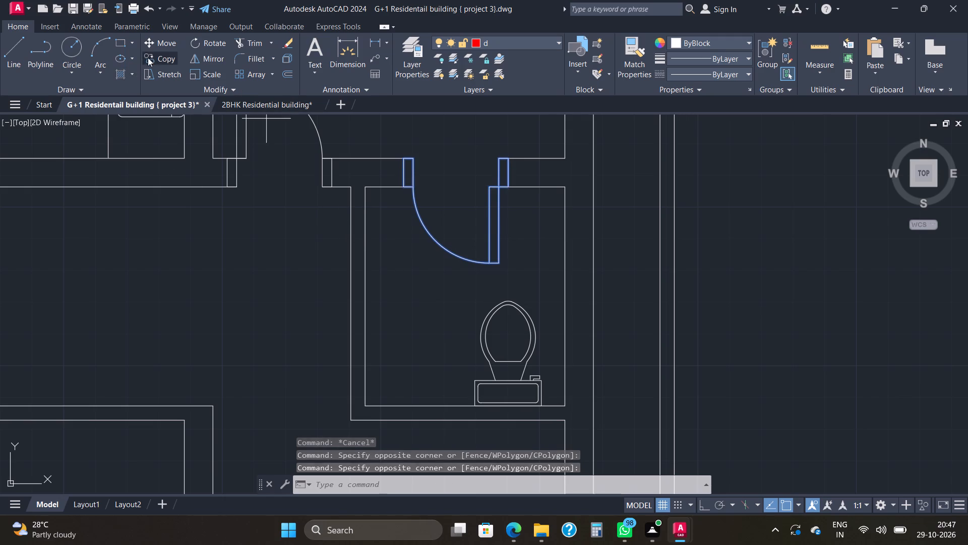
{"action": "left_click", "coordinate": [507, 160]}
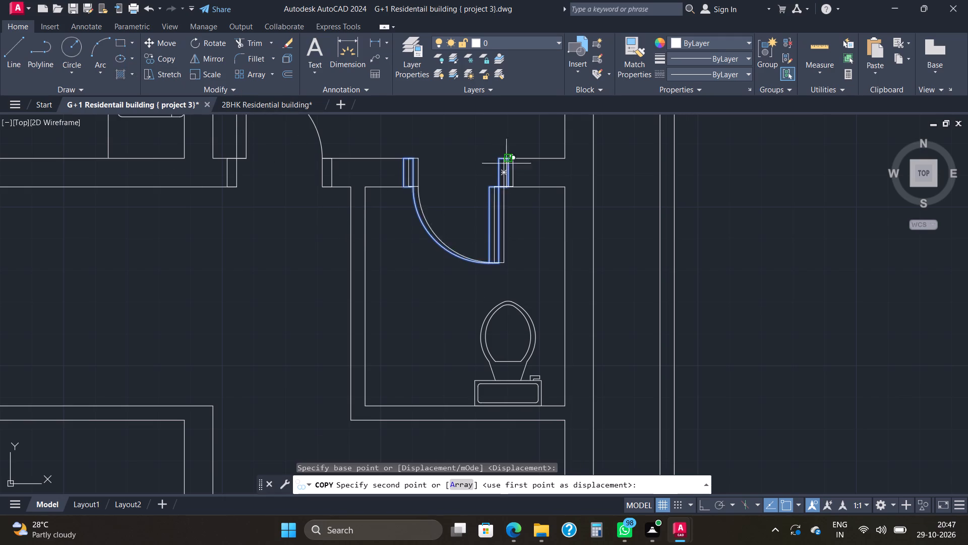
{"action": "scroll", "coordinate": [442, 333], "scroll_direction": "down", "scroll_amount": 2}
{"action": "middle_click_drag", "start_coordinate": [448, 350], "coordinate": [488, 159]}
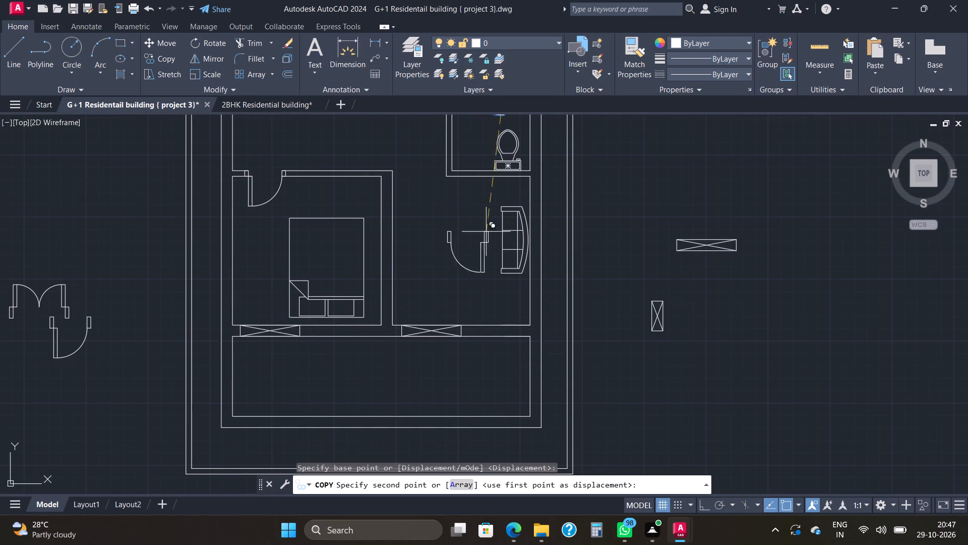
{"action": "scroll", "coordinate": [510, 322], "scroll_direction": "up", "scroll_amount": 3}
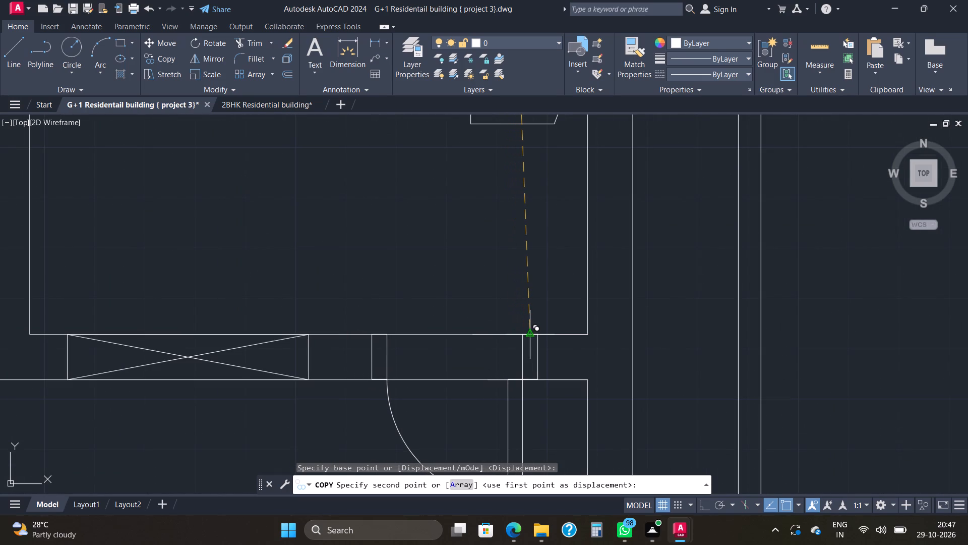
{"action": "left_click", "coordinate": [527, 334]}
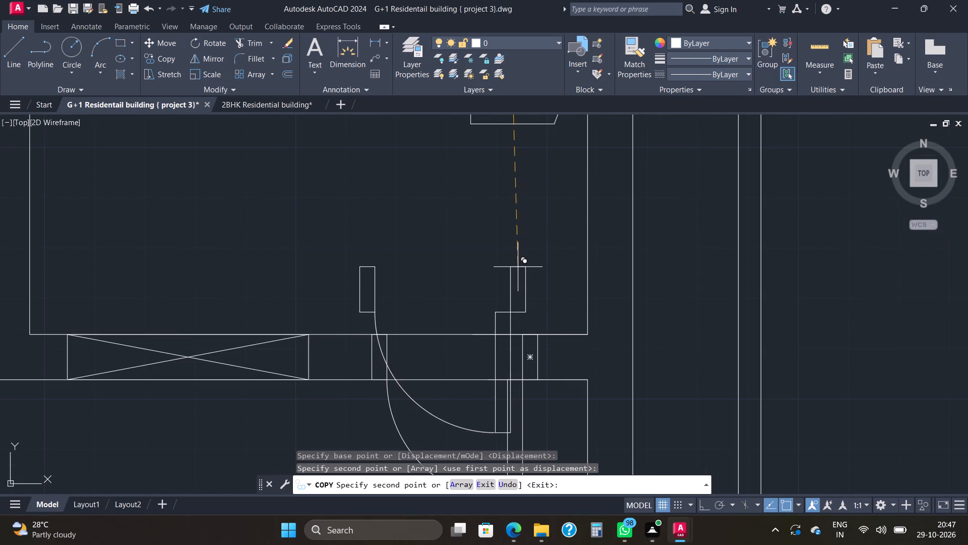
{"action": "key", "text": "Escape"}
{"action": "key", "text": "Escape"}
{"action": "key", "text": "Escape"}
{"action": "key", "text": "Escape"}
{"action": "key", "text": "Escape"}
{"action": "key", "text": "Escape"}
{"action": "key", "text": "Escape"}
{"action": "key", "text": "Escape"}
{"action": "key", "text": "Escape"}
{"action": "key", "text": "Escape"}
{"action": "key", "text": "Escape"}
{"action": "key", "text": "Escape"}
{"action": "key", "text": "Escape"}
{"action": "key", "text": "Escape"}
{"action": "key", "text": "Escape"}
{"action": "key", "text": "Escape"}
{"action": "key", "text": "Escape"}
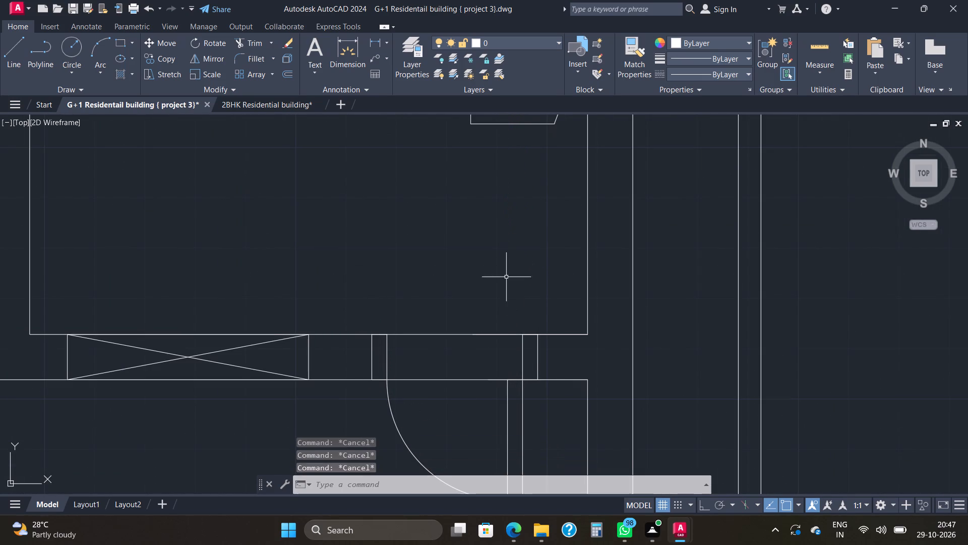
Mirror the sofa room's south-wall door and both jambs across the wall's inner face line, erasing the originals.
{"action": "scroll", "coordinate": [497, 292], "scroll_direction": "down", "scroll_amount": 1}
{"action": "left_click", "coordinate": [519, 381]}
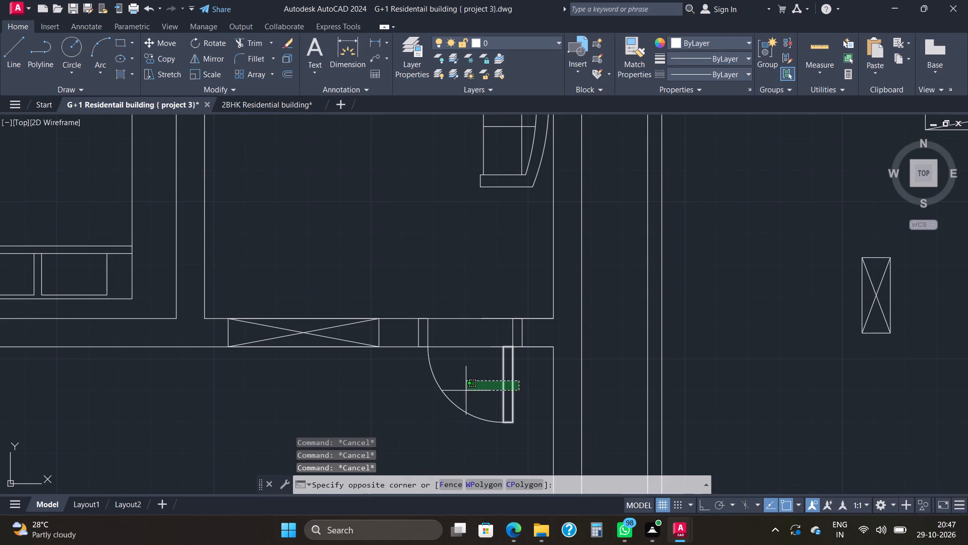
{"action": "left_click", "coordinate": [429, 395]}
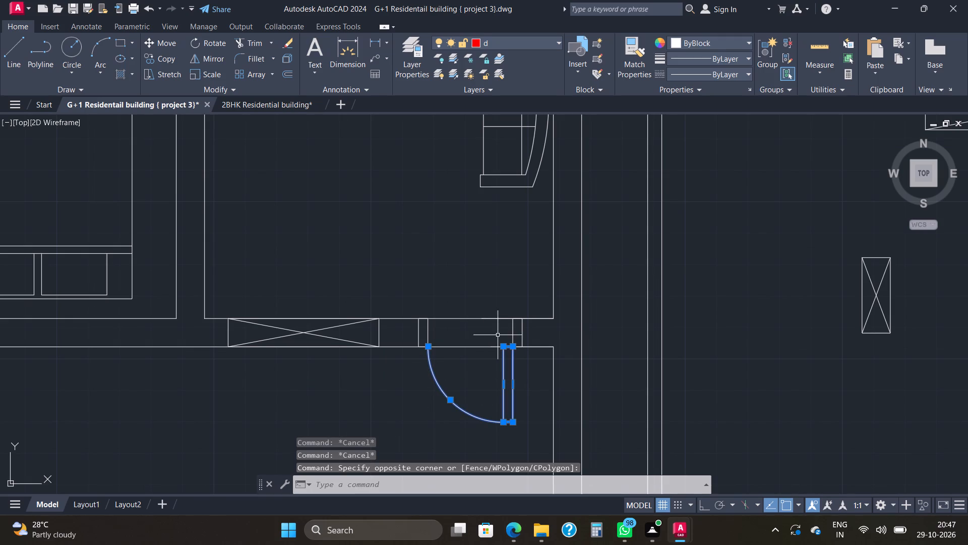
{"action": "left_click", "coordinate": [526, 332]}
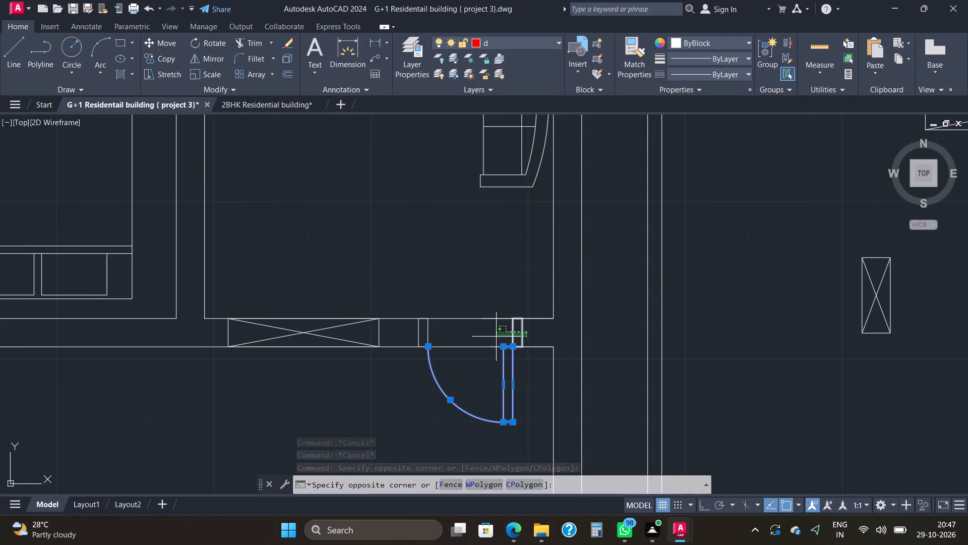
{"action": "left_click", "coordinate": [382, 328]}
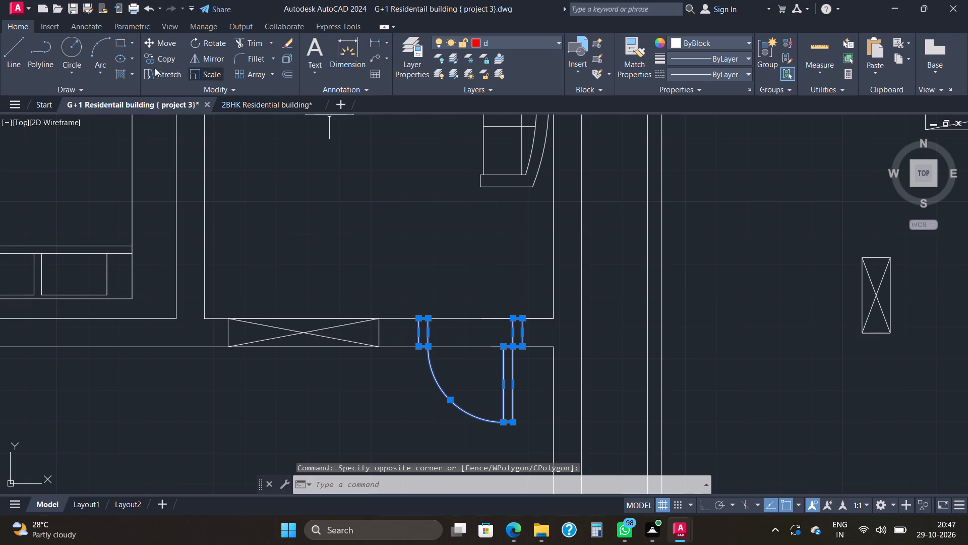
{"action": "left_click", "coordinate": [193, 59]}
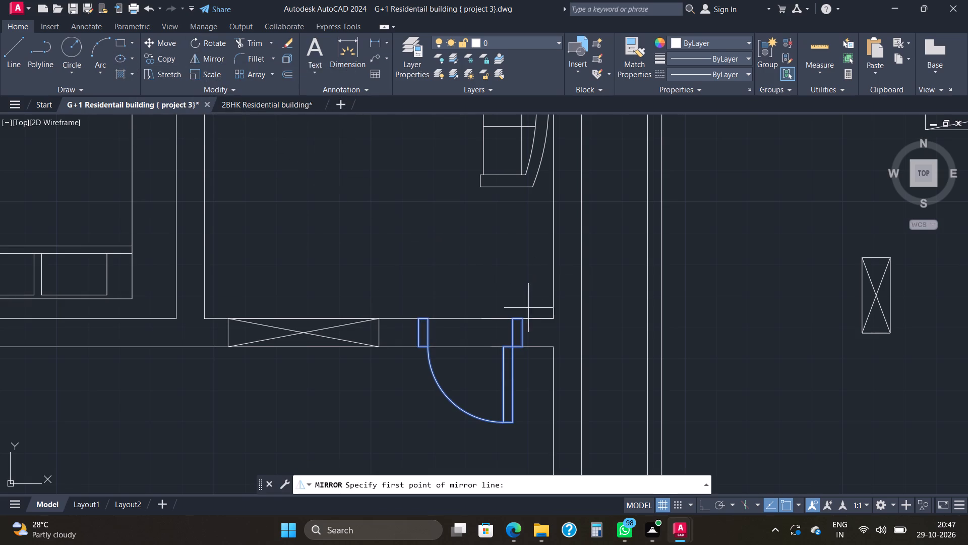
{"action": "left_click", "coordinate": [523, 316]}
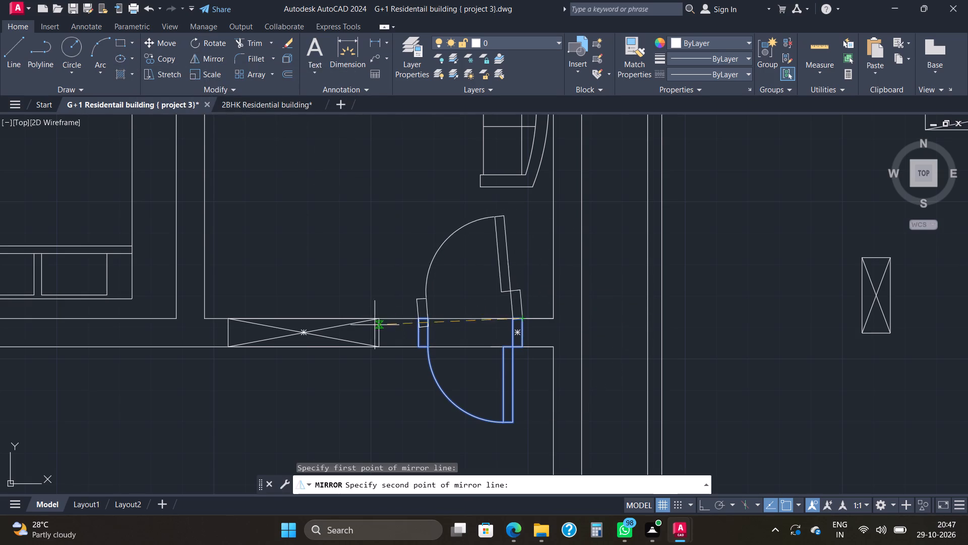
{"action": "left_click", "coordinate": [703, 499]}
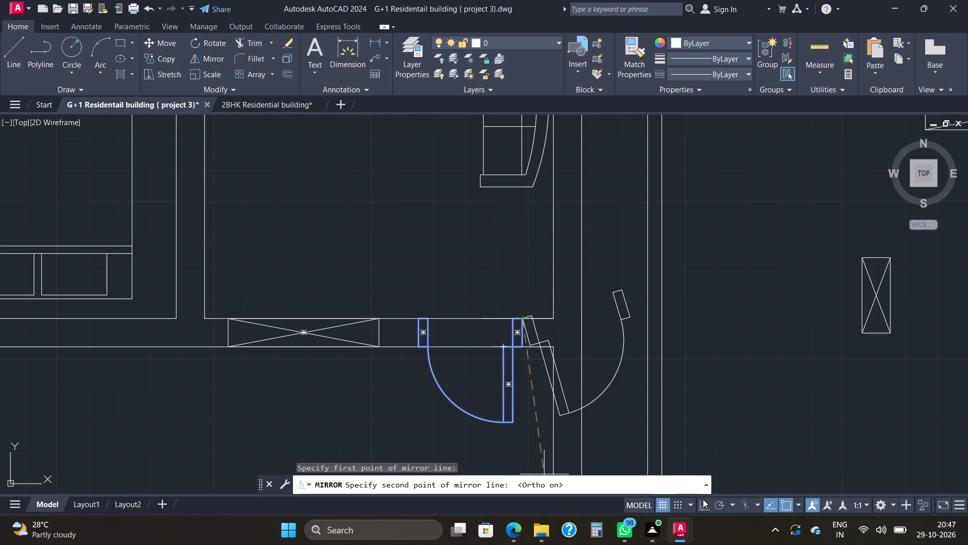
{"action": "left_click", "coordinate": [337, 217]}
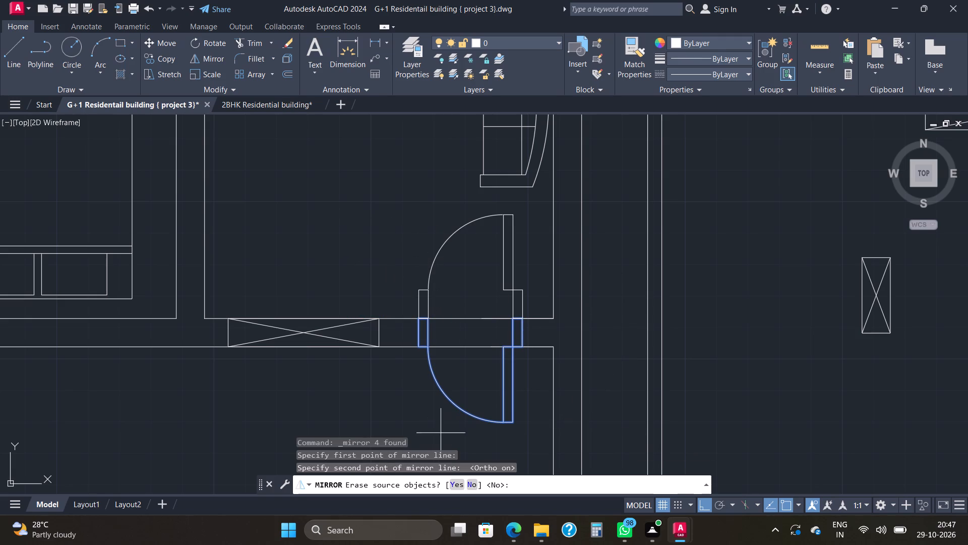
{"action": "left_click", "coordinate": [456, 485]}
Move the mirrored door and jambs south by the wall thickness so the jambs sit within the wall.
{"action": "left_click", "coordinate": [531, 262]}
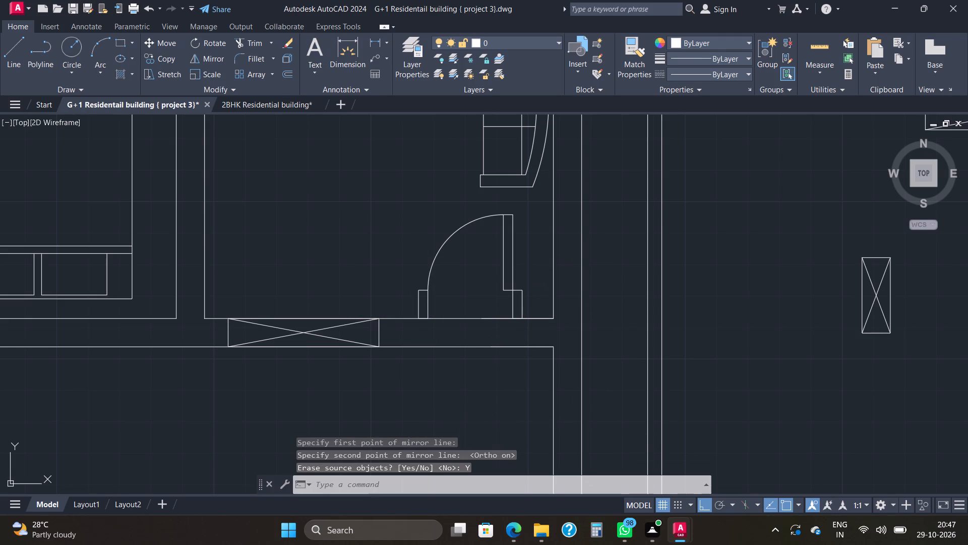
{"action": "left_click", "coordinate": [396, 299]}
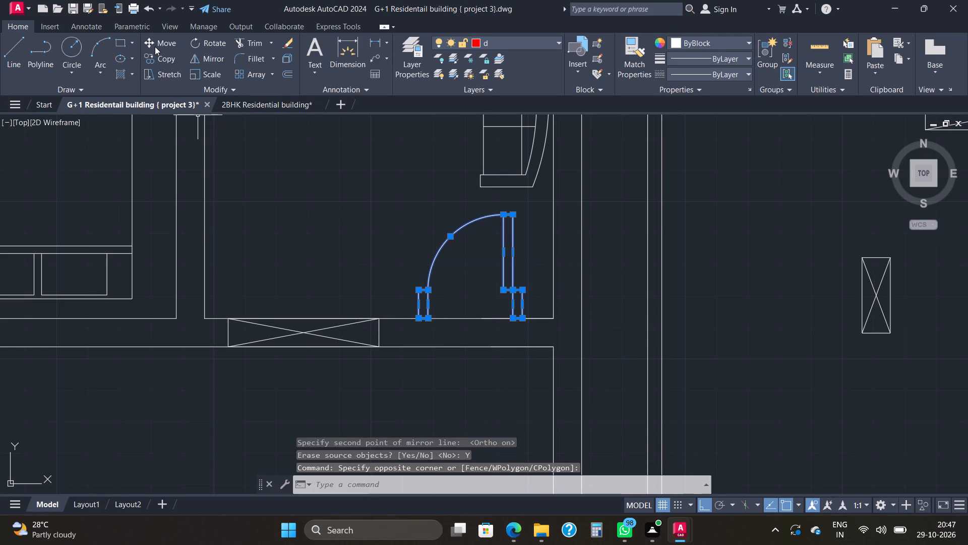
{"action": "left_click", "coordinate": [145, 38]}
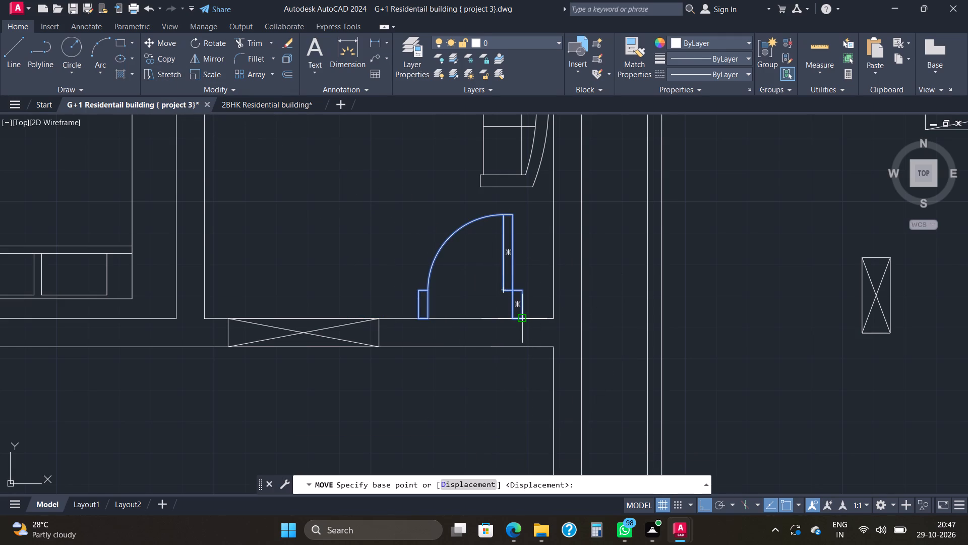
{"action": "left_click", "coordinate": [523, 315]}
{"action": "left_click", "coordinate": [523, 345]}
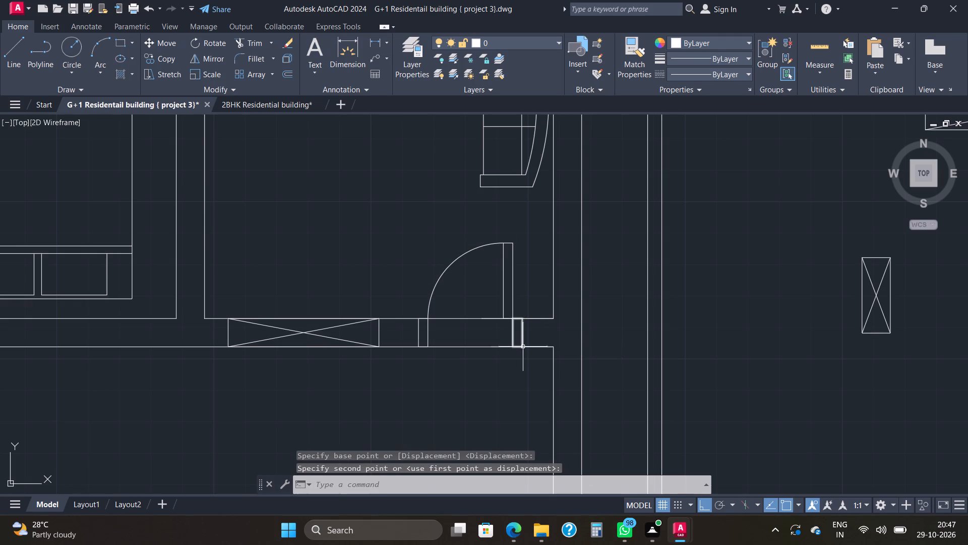
{"action": "key", "text": "Escape"}
{"action": "key", "text": "Escape"}
{"action": "key", "text": "Escape"}
{"action": "key", "text": "Escape"}
{"action": "key", "text": "Escape"}
{"action": "key", "text": "Escape"}
{"action": "key", "text": "Escape"}
{"action": "key", "text": "Escape"}
{"action": "key", "text": "Escape"}
{"action": "key", "text": "Escape"}
{"action": "key", "text": "Escape"}
{"action": "key", "text": "Escape"}
{"action": "key", "text": "Escape"}
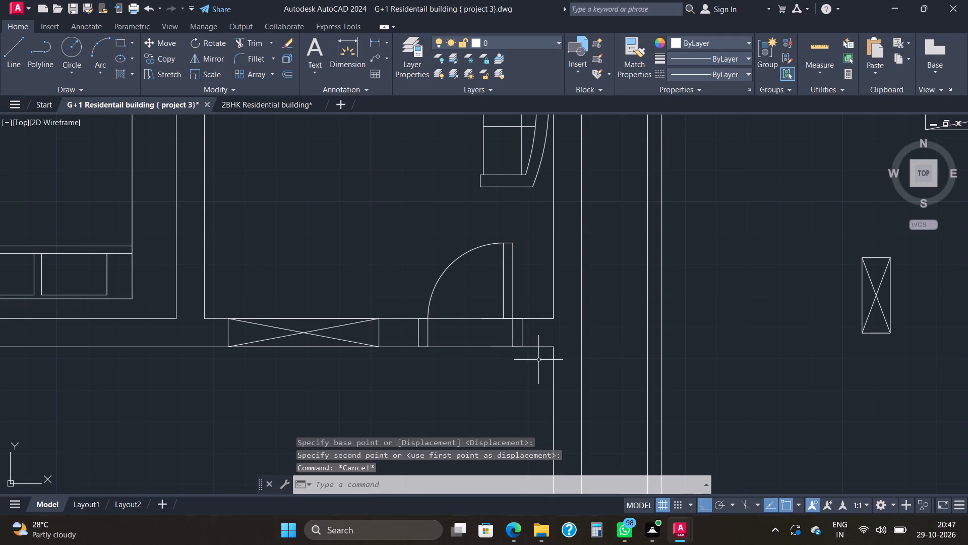
Trim both south-wall lines between the door jambs to open the sofa room's doorway.
{"action": "type", "text": "tr"}
{"action": "key", "text": "Return"}
{"action": "key", "text": "Return"}
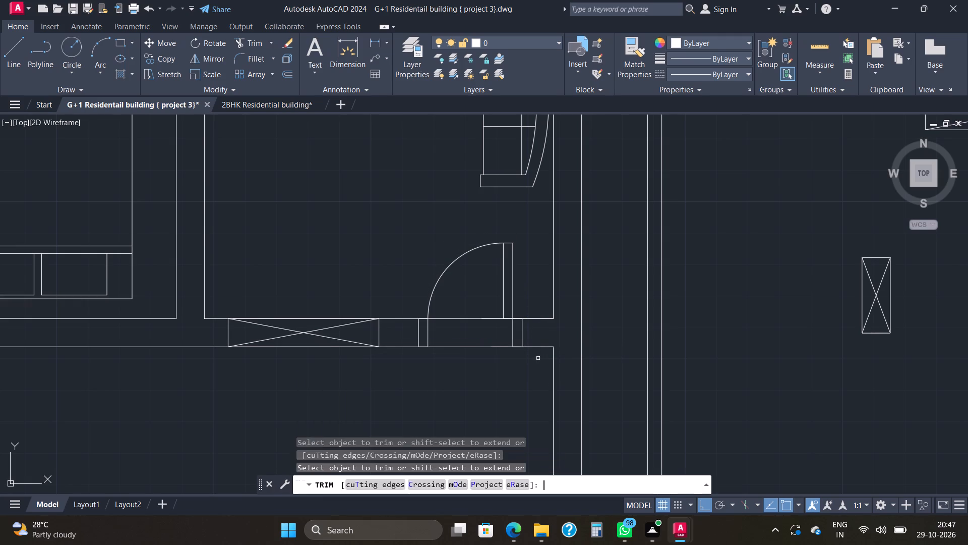
{"action": "left_click_drag", "start_coordinate": [456, 304], "coordinate": [459, 375]}
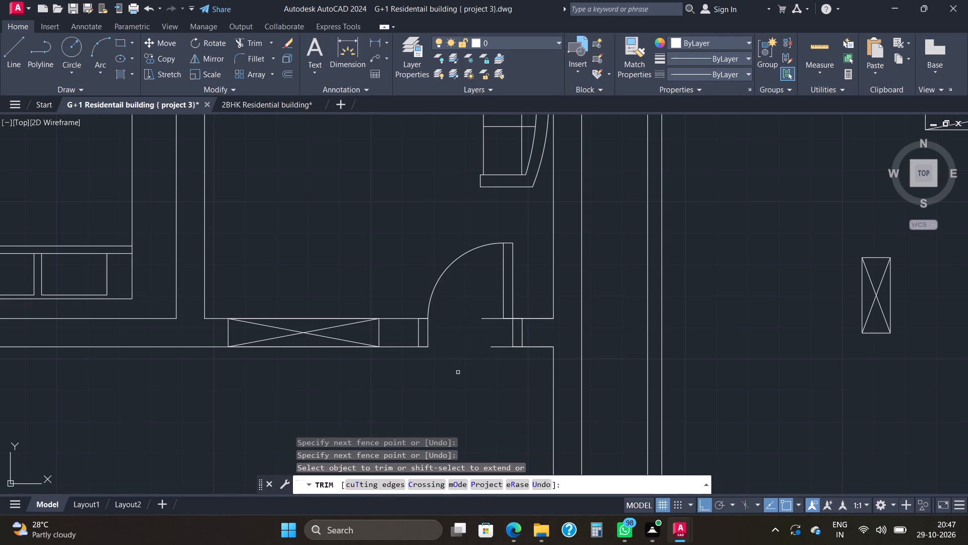
{"action": "left_click_drag", "start_coordinate": [490, 307], "coordinate": [500, 358]}
{"action": "scroll", "coordinate": [496, 334], "scroll_direction": "up", "scroll_amount": 2}
{"action": "scroll", "coordinate": [496, 334], "scroll_direction": "down", "scroll_amount": 2}
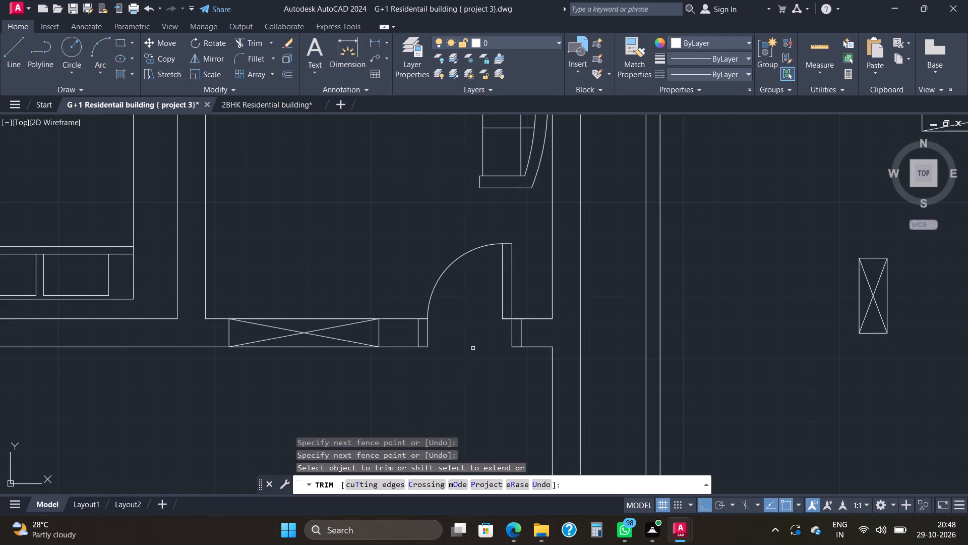
{"action": "middle_click_drag", "start_coordinate": [481, 357], "coordinate": [518, 387]}
{"action": "scroll", "coordinate": [518, 385], "scroll_direction": "down", "scroll_amount": 1}
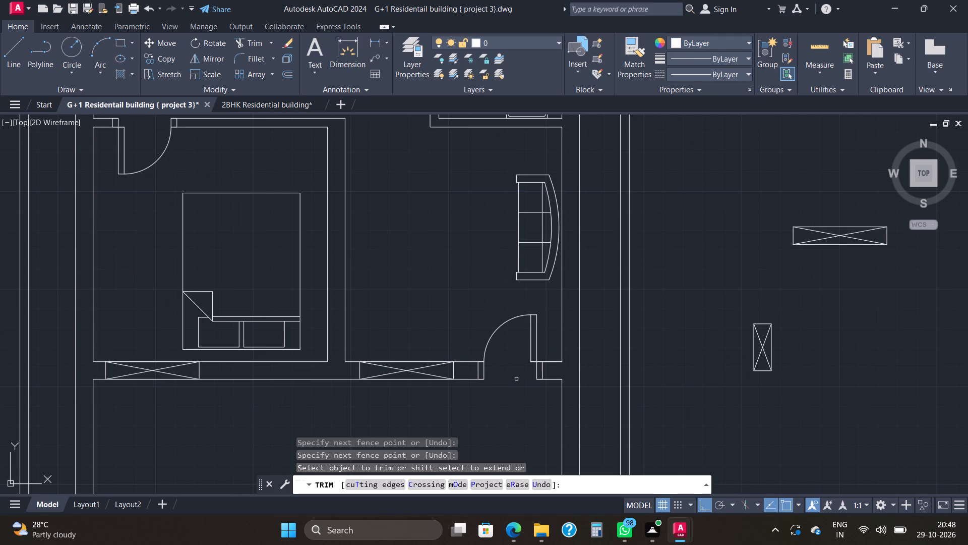
{"action": "scroll", "coordinate": [506, 381], "scroll_direction": "down", "scroll_amount": 1}
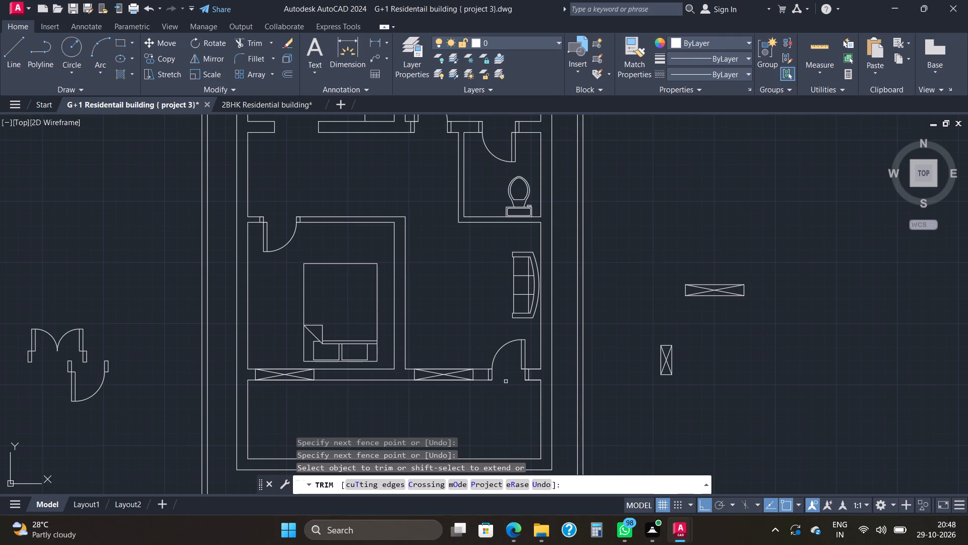
{"action": "scroll", "coordinate": [506, 381], "scroll_direction": "down", "scroll_amount": 1}
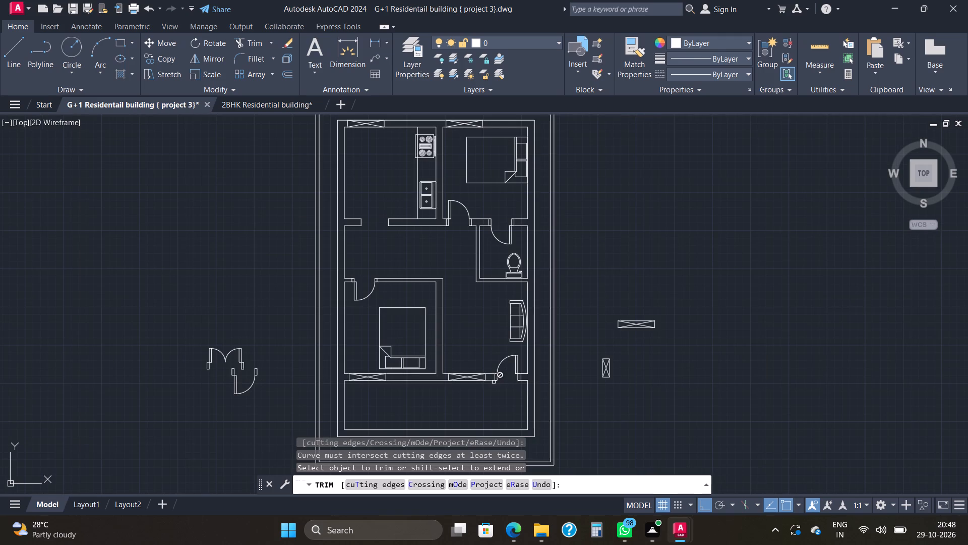
{"action": "key", "text": "Escape"}
{"action": "key", "text": "Escape"}
{"action": "key", "text": "Escape"}
{"action": "key", "text": "Escape"}
{"action": "key", "text": "Escape"}
{"action": "key", "text": "Escape"}
{"action": "key", "text": "Escape"}
{"action": "key", "text": "Escape"}
{"action": "key", "text": "Escape"}
{"action": "key", "text": "Escape"}
{"action": "key", "text": "Escape"}
{"action": "key", "text": "Escape"}
{"action": "key", "text": "Escape"}
{"action": "key", "text": "Escape"}
{"action": "key", "text": "Escape"}
{"action": "key", "text": "Escape"}
{"action": "key", "text": "Escape"}
Rotate the loose horizontal window east of the plan to a vertical orientation.
{"action": "left_click", "coordinate": [615, 311]}
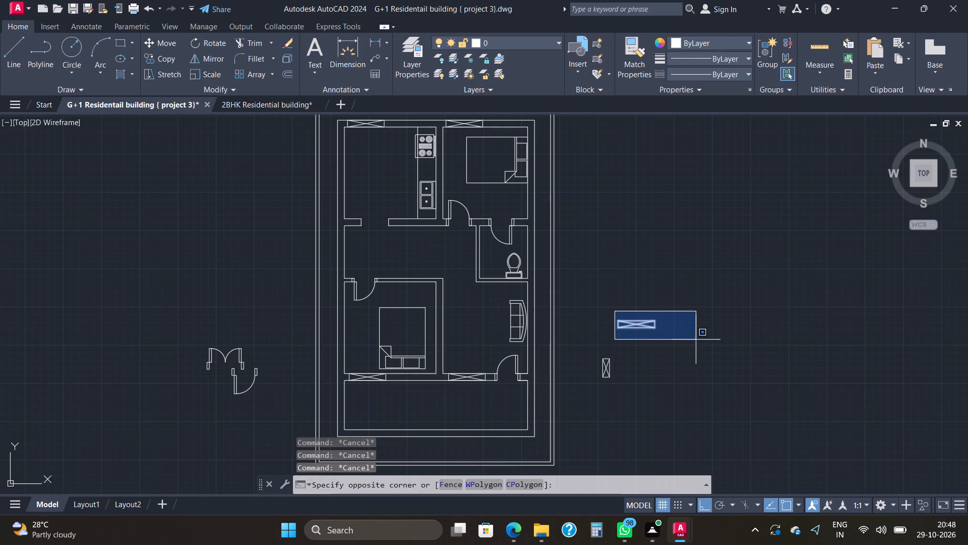
{"action": "left_click", "coordinate": [696, 340]}
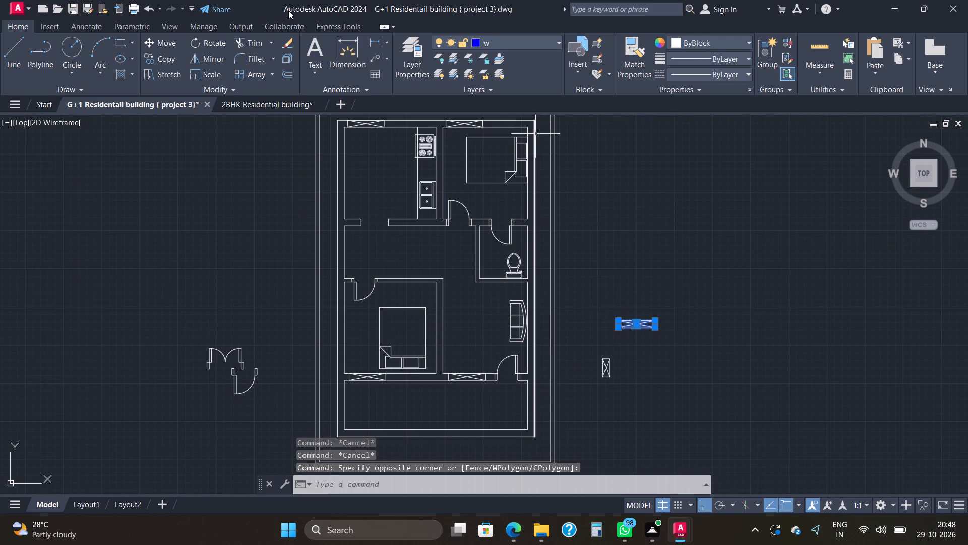
{"action": "left_click", "coordinate": [195, 38]}
{"action": "left_click", "coordinate": [614, 318]}
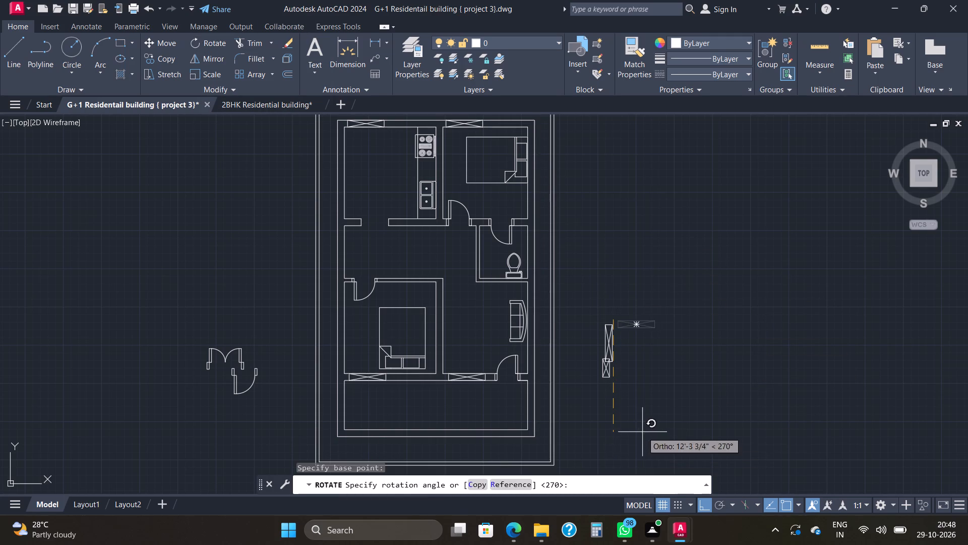
{"action": "left_click", "coordinate": [618, 204]}
Copy the rotated window into the sofa room's east wall, beside the entrance door and just below the sofa's middle.
{"action": "left_click_drag", "start_coordinate": [696, 293], "coordinate": [689, 288]}
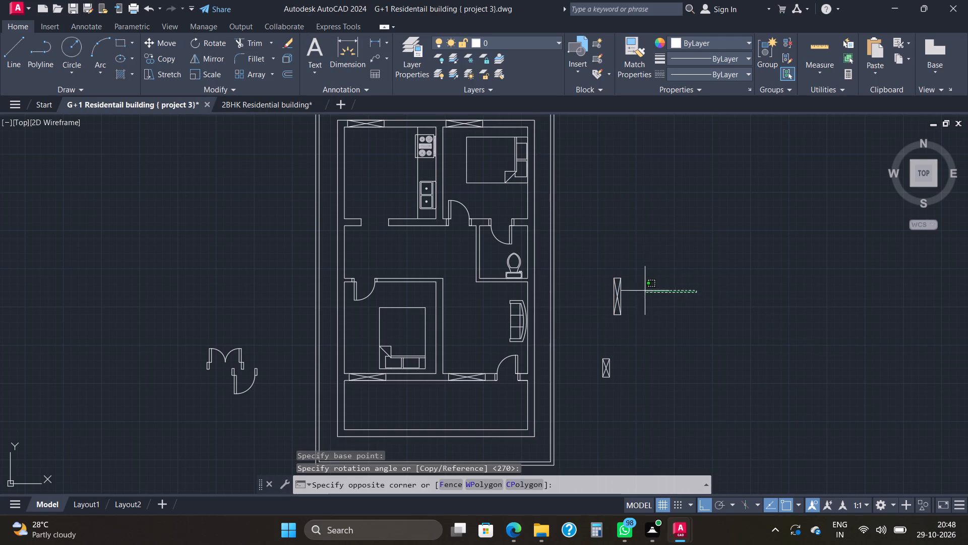
{"action": "left_click", "coordinate": [584, 306]}
{"action": "left_click", "coordinate": [154, 56]}
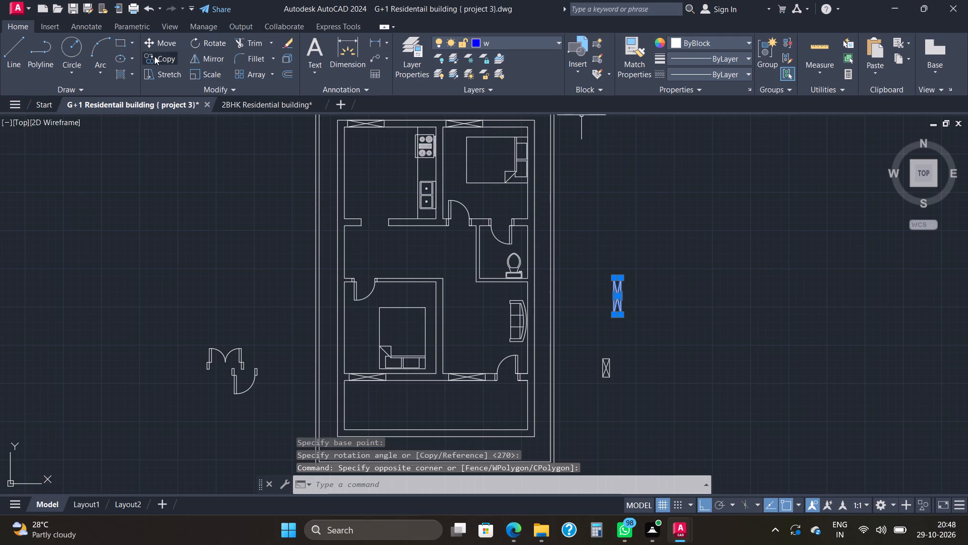
{"action": "scroll", "coordinate": [585, 244], "scroll_direction": "up", "scroll_amount": 2}
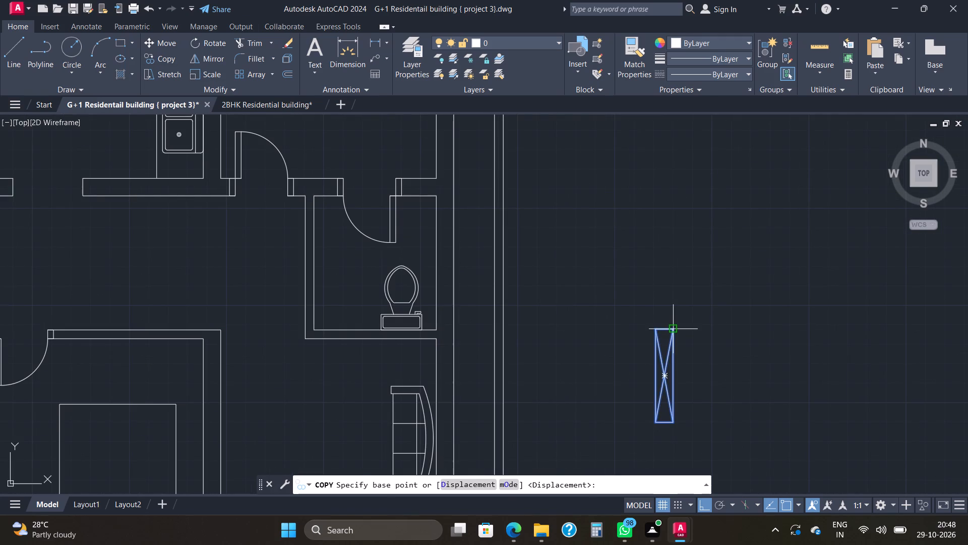
{"action": "left_click", "coordinate": [673, 328]}
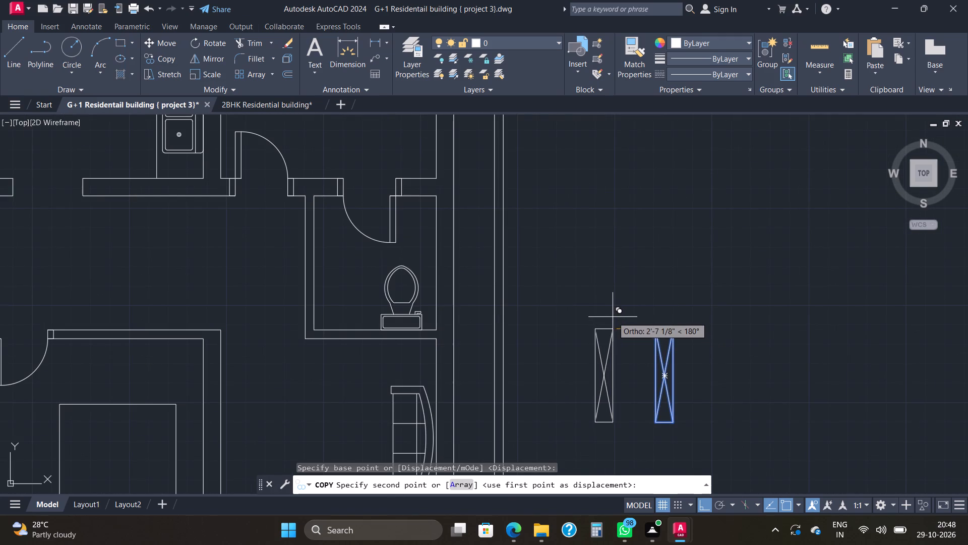
{"action": "scroll", "coordinate": [521, 314], "scroll_direction": "down", "scroll_amount": 2}
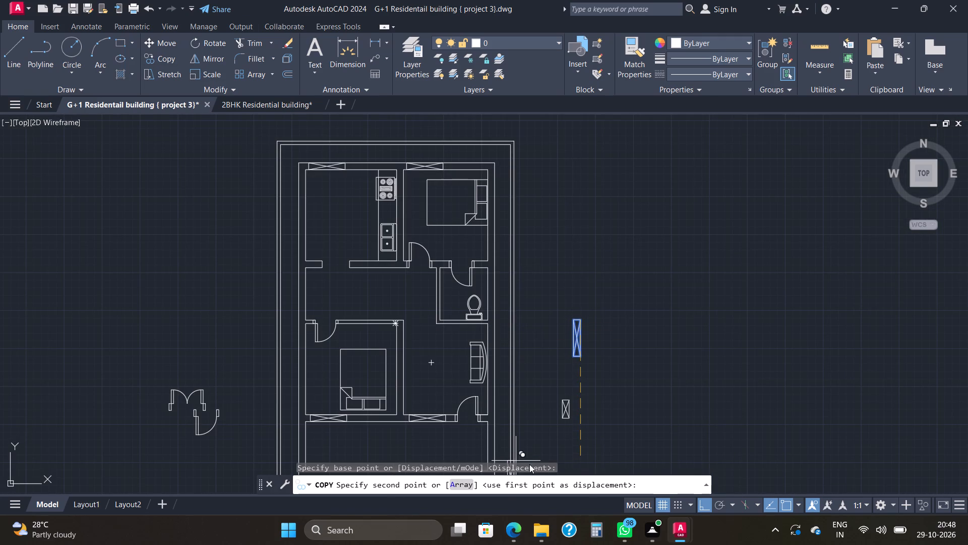
{"action": "key", "text": "F8"}
{"action": "scroll", "coordinate": [493, 387], "scroll_direction": "up", "scroll_amount": 2}
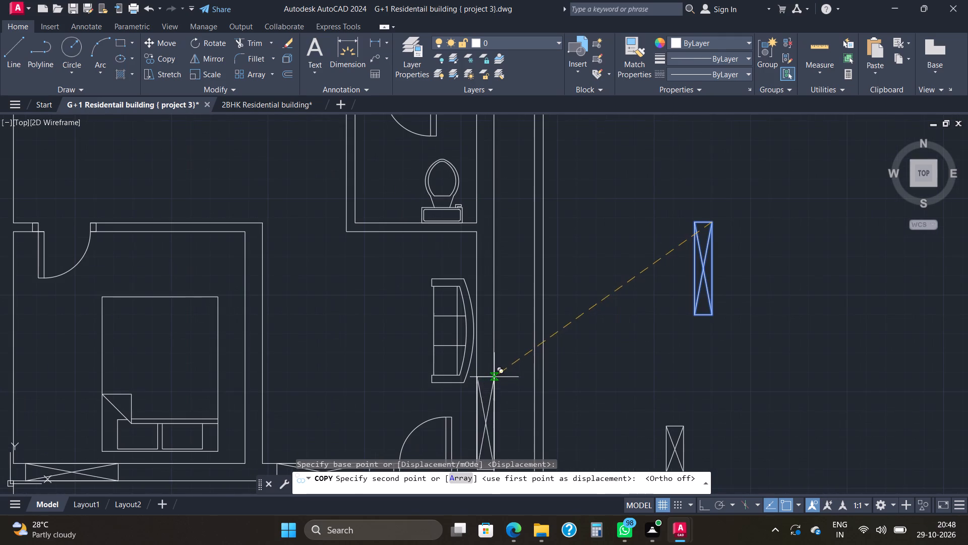
{"action": "left_click", "coordinate": [494, 358]}
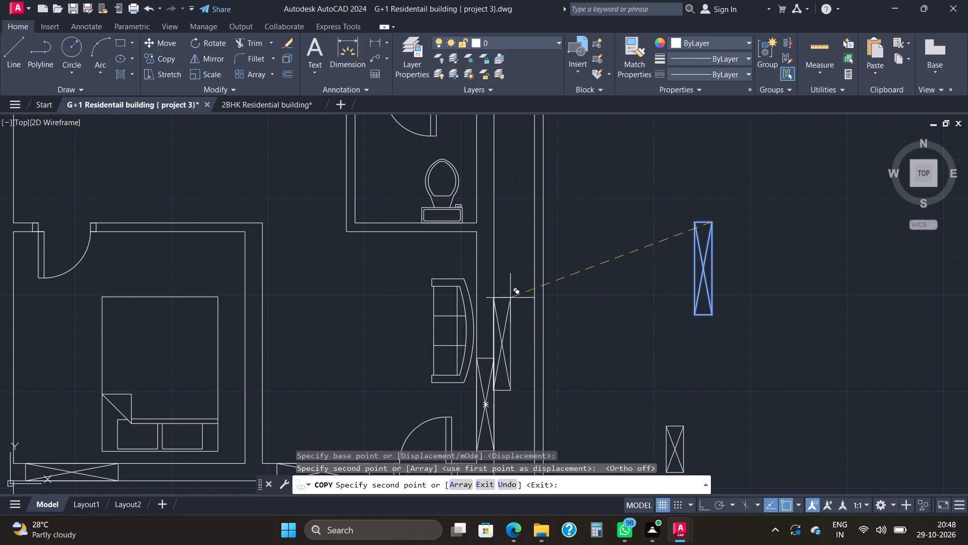
Place another copy of the vertical window in the upper bedroom's east wall, behind the head of the bed.
{"action": "scroll", "coordinate": [501, 236], "scroll_direction": "down", "scroll_amount": 2}
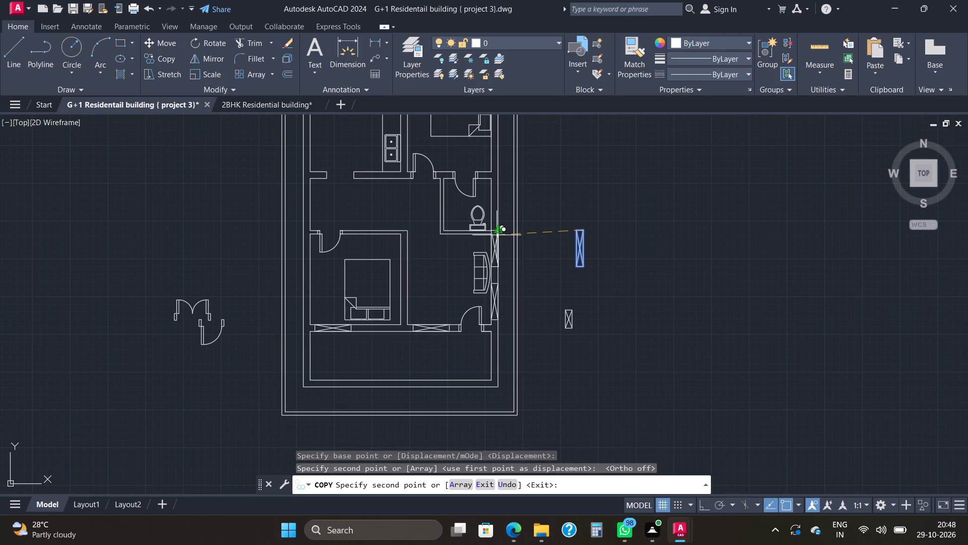
{"action": "middle_click_drag", "start_coordinate": [503, 163], "coordinate": [460, 380]}
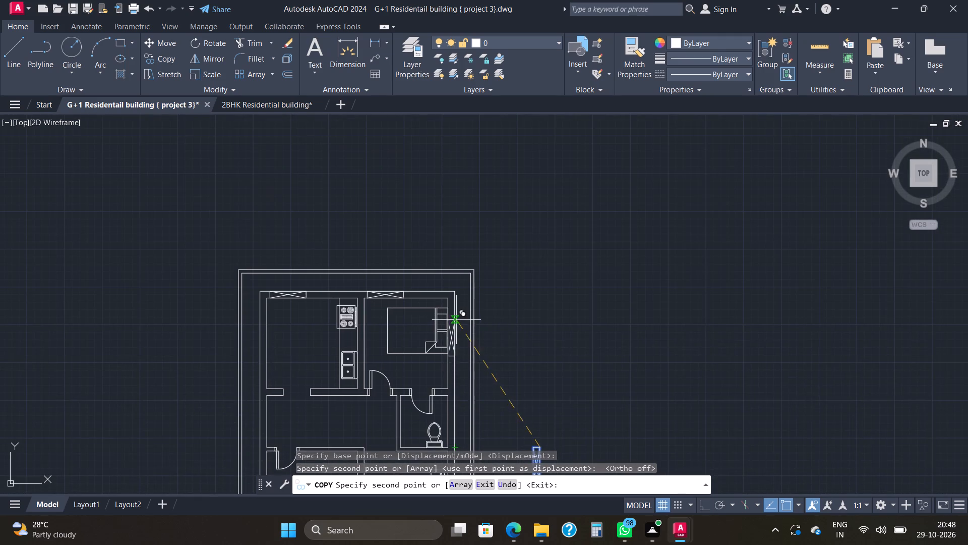
{"action": "scroll", "coordinate": [456, 317], "scroll_direction": "up", "scroll_amount": 3}
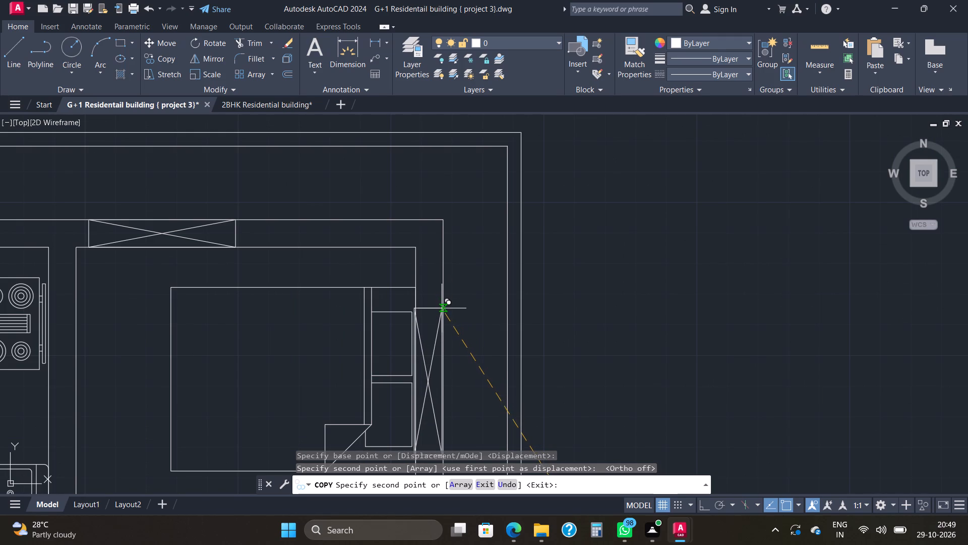
{"action": "left_click", "coordinate": [443, 309]}
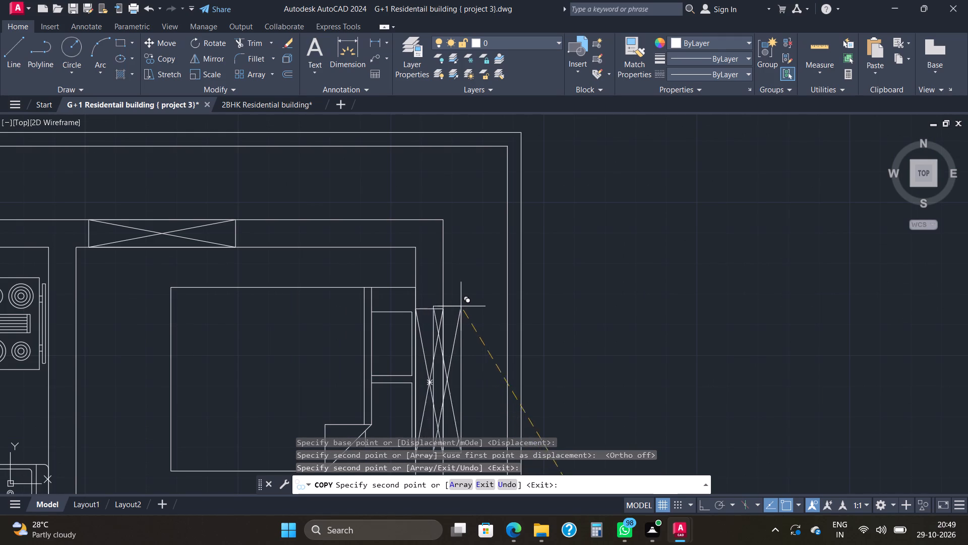
{"action": "scroll", "coordinate": [474, 310], "scroll_direction": "up", "scroll_amount": 4}
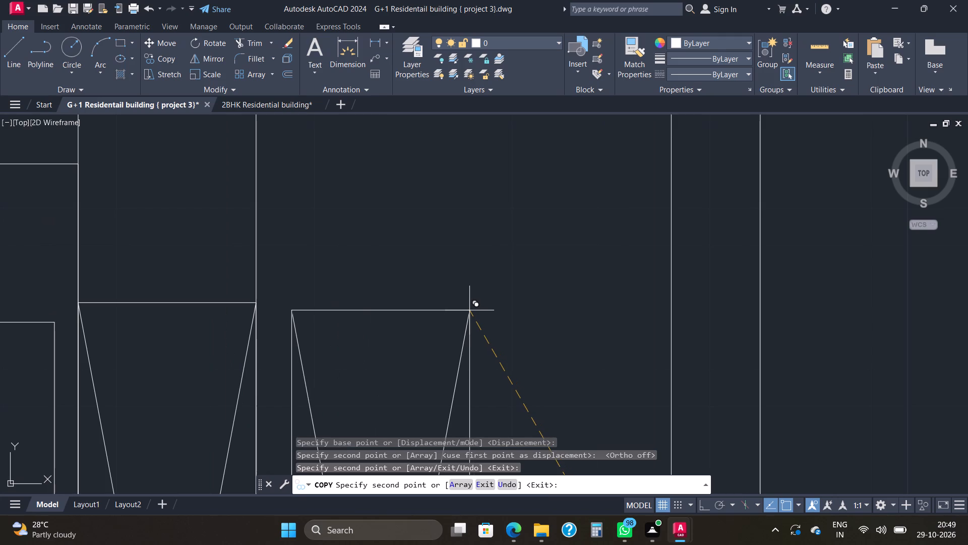
Place another copy of the vertical window in the kitchen's west wall, directly opposite the sink.
{"action": "scroll", "coordinate": [469, 310], "scroll_direction": "down", "scroll_amount": 6}
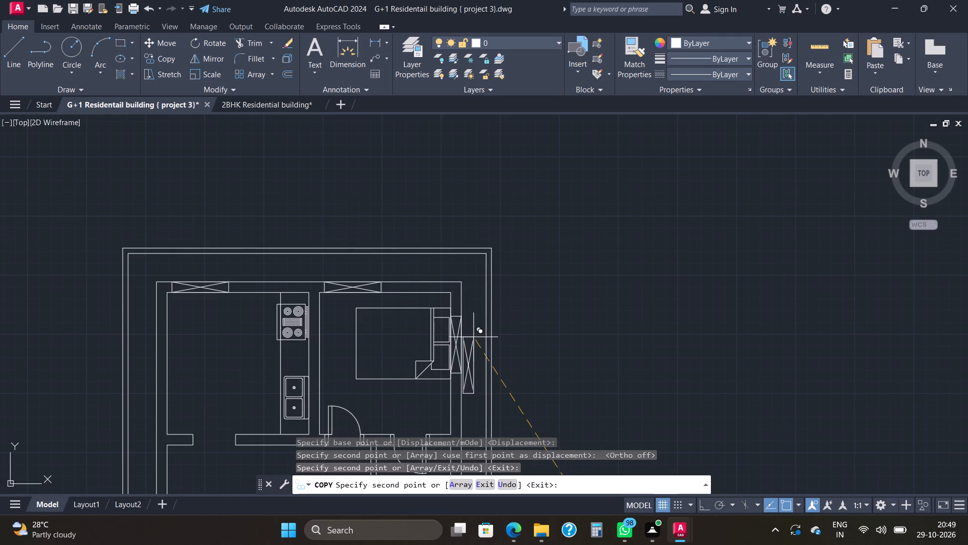
{"action": "middle_click_drag", "start_coordinate": [226, 366], "coordinate": [307, 312]}
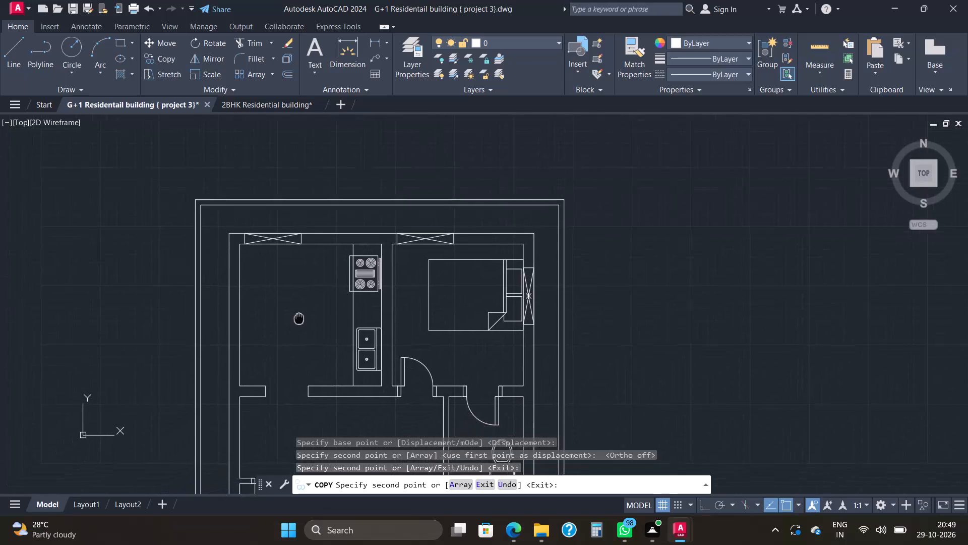
{"action": "middle_click_drag", "start_coordinate": [307, 312], "coordinate": [316, 308]}
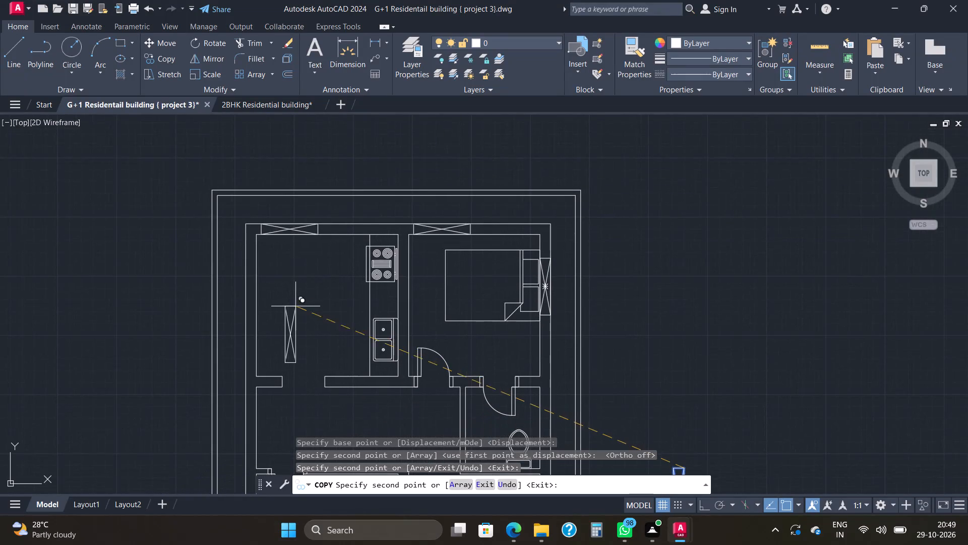
{"action": "scroll", "coordinate": [254, 316], "scroll_direction": "up", "scroll_amount": 2}
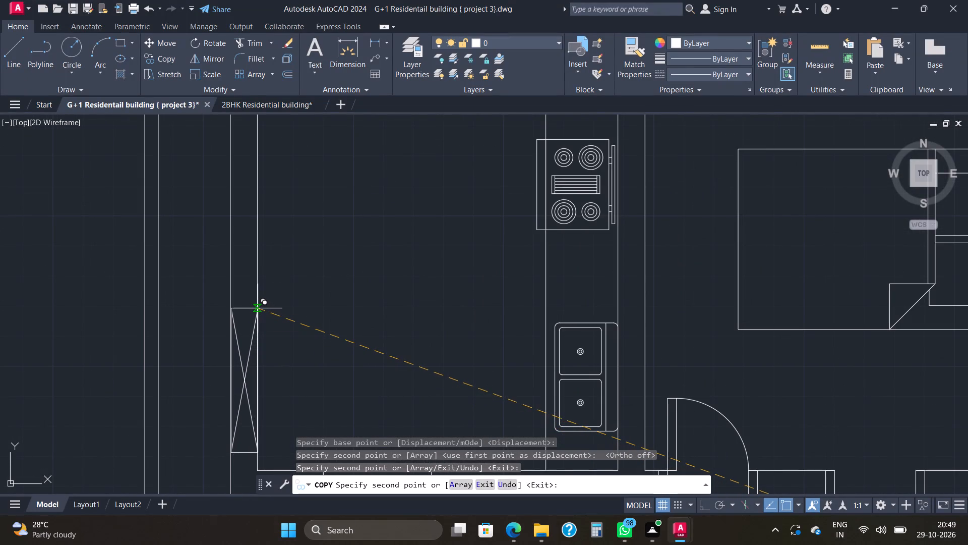
{"action": "left_click", "coordinate": [258, 308]}
Place a last copy of the vertical window in the lower bedroom's west wall, level with the middle of the bed, and finish copying.
{"action": "scroll", "coordinate": [348, 316], "scroll_direction": "down", "scroll_amount": 3}
{"action": "middle_click_drag", "start_coordinate": [355, 311], "coordinate": [396, 220]}
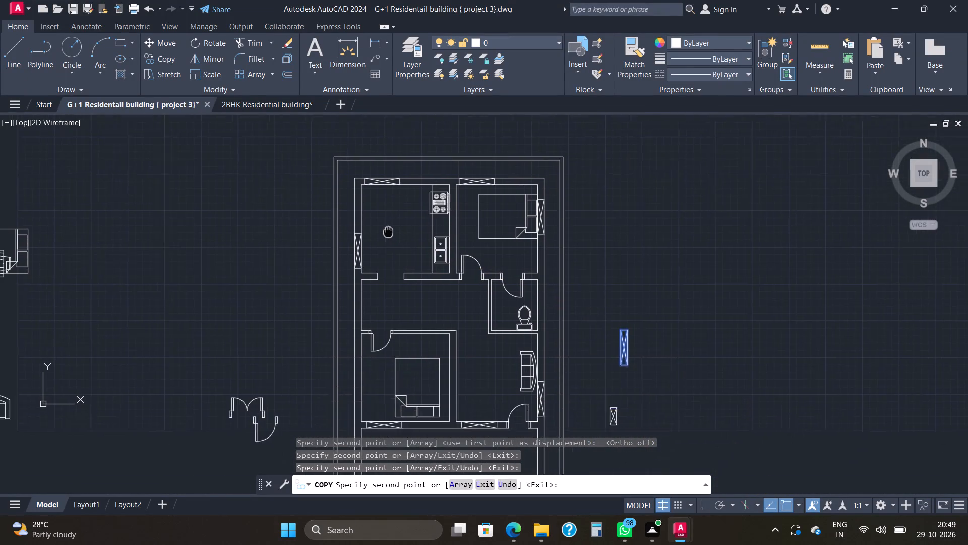
{"action": "middle_click_drag", "start_coordinate": [396, 220], "coordinate": [400, 214]}
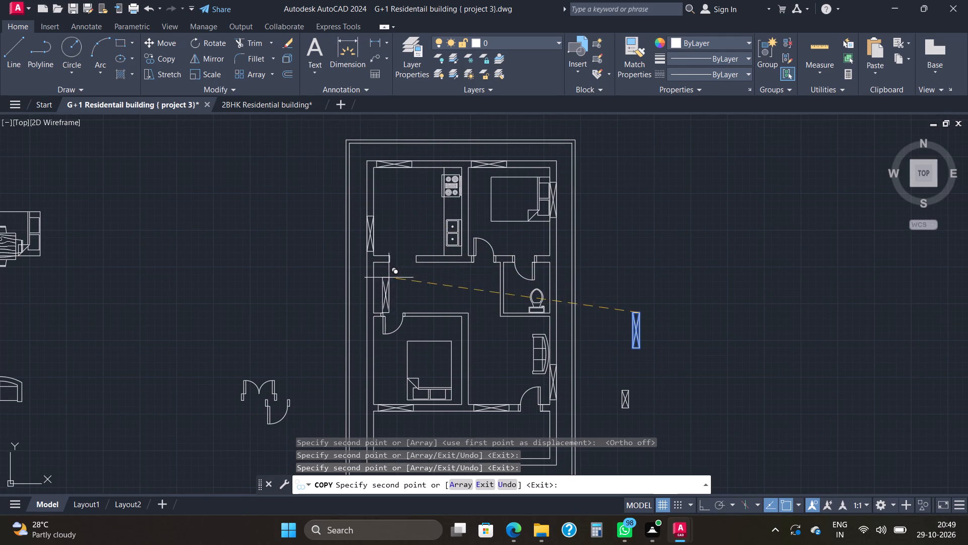
{"action": "middle_click_drag", "start_coordinate": [381, 315], "coordinate": [436, 241]}
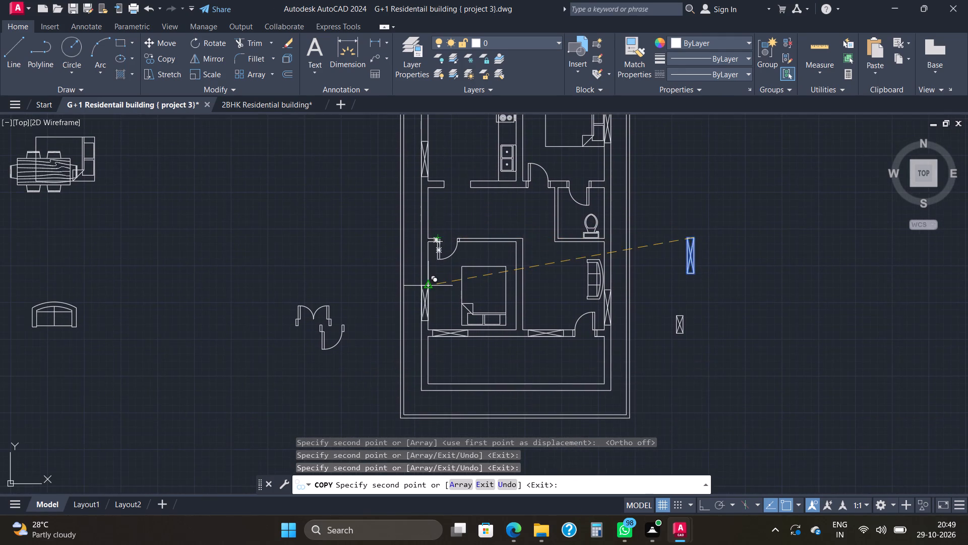
{"action": "scroll", "coordinate": [431, 283], "scroll_direction": "up", "scroll_amount": 3}
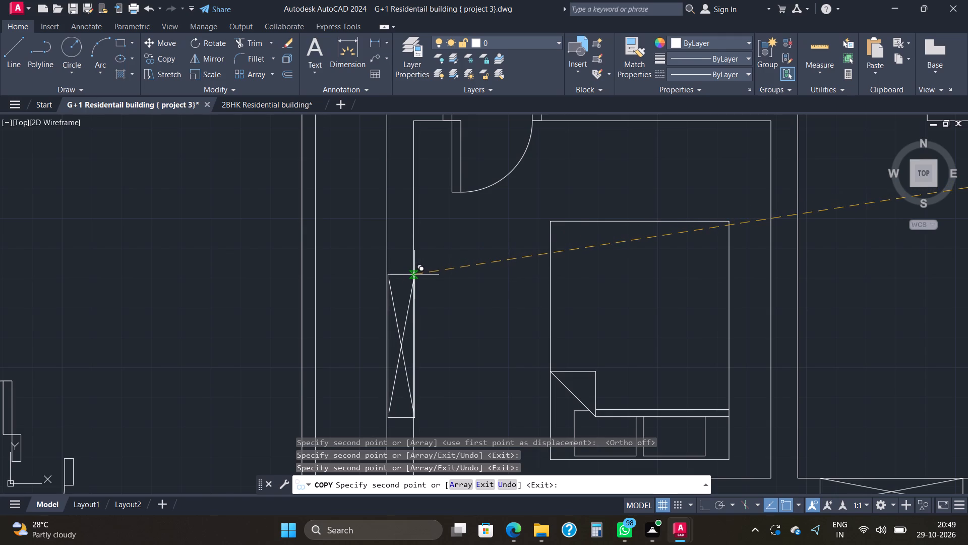
{"action": "left_click", "coordinate": [412, 276]}
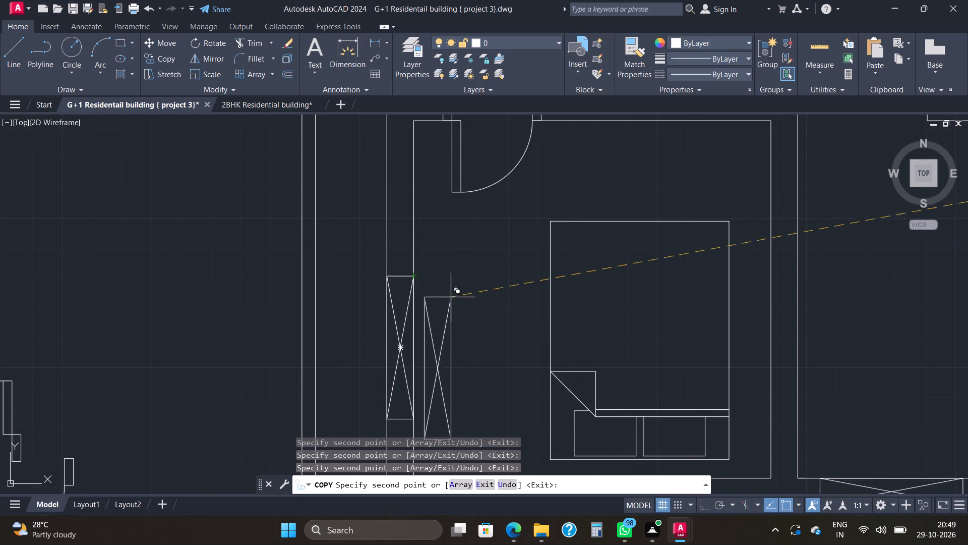
{"action": "scroll", "coordinate": [457, 306], "scroll_direction": "down", "scroll_amount": 2}
{"action": "middle_click_drag", "start_coordinate": [469, 309], "coordinate": [509, 237]}
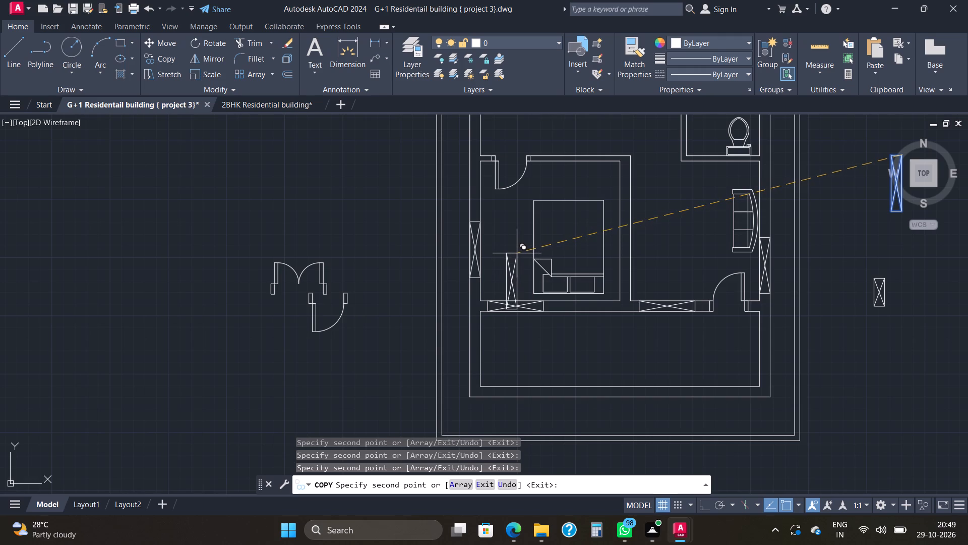
{"action": "key", "text": "grave"}
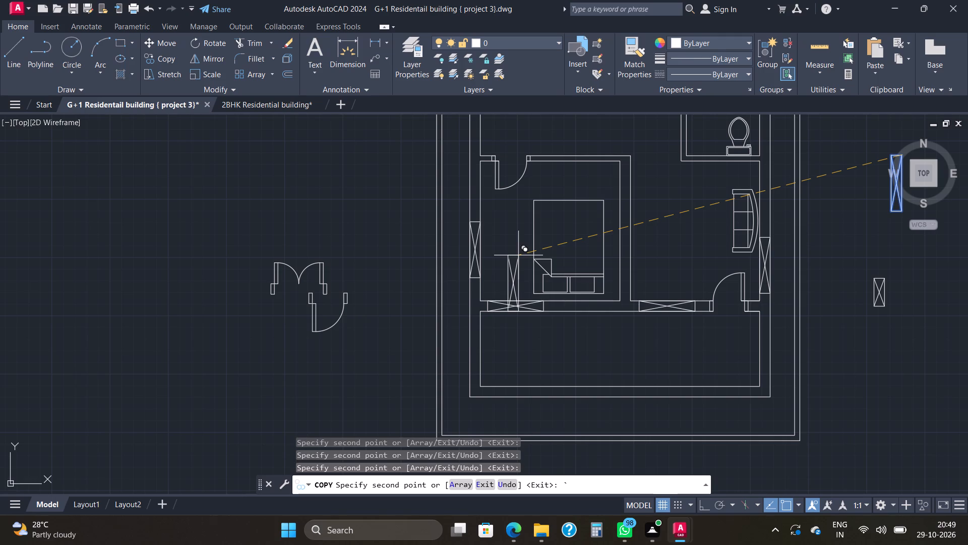
{"action": "key", "text": "Escape"}
{"action": "key", "text": "Escape"}
{"action": "key", "text": "Escape"}
{"action": "key", "text": "Escape"}
{"action": "key", "text": "Escape"}
{"action": "key", "text": "Escape"}
{"action": "key", "text": "Escape"}
{"action": "key", "text": "Escape"}
{"action": "key", "text": "Escape"}
{"action": "key", "text": "Escape"}
{"action": "key", "text": "Escape"}
{"action": "key", "text": "Escape"}
{"action": "key", "text": "Escape"}
{"action": "key", "text": "Escape"}
{"action": "key", "text": "Escape"}
{"action": "key", "text": "Escape"}
{"action": "key", "text": "Escape"}
{"action": "key", "text": "Escape"}
{"action": "key", "text": "Escape"}
{"action": "key", "text": "Escape"}
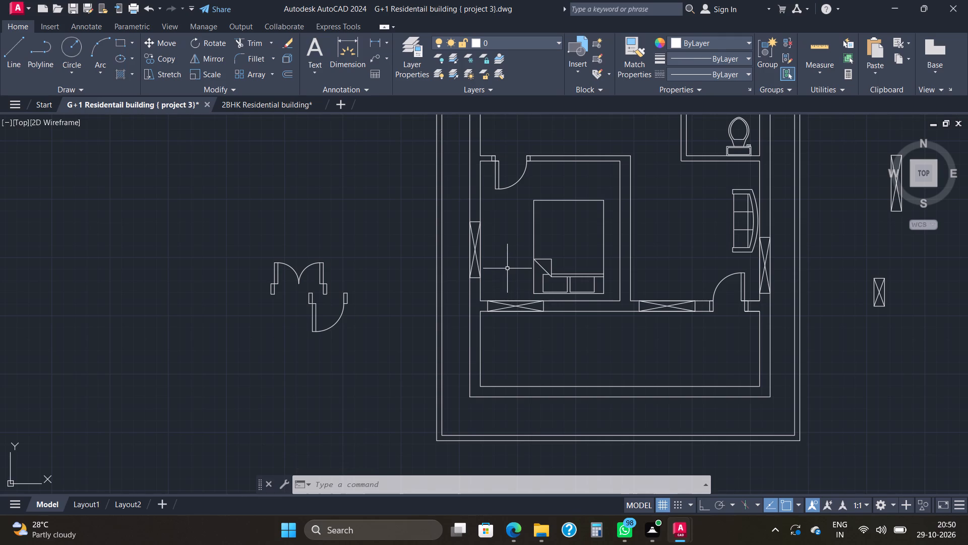
Move the lower bedroom's west-wall window north along the wall until its top edge is about level with the foot of the bed.
{"action": "scroll", "coordinate": [491, 252], "scroll_direction": "up", "scroll_amount": 1}
{"action": "scroll", "coordinate": [491, 251], "scroll_direction": "down", "scroll_amount": 1}
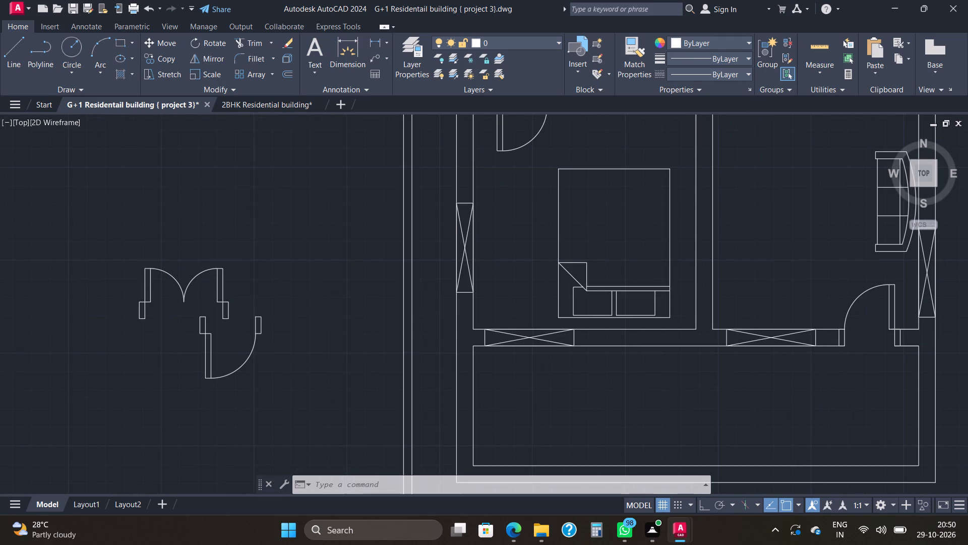
{"action": "scroll", "coordinate": [491, 251], "scroll_direction": "down", "scroll_amount": 1}
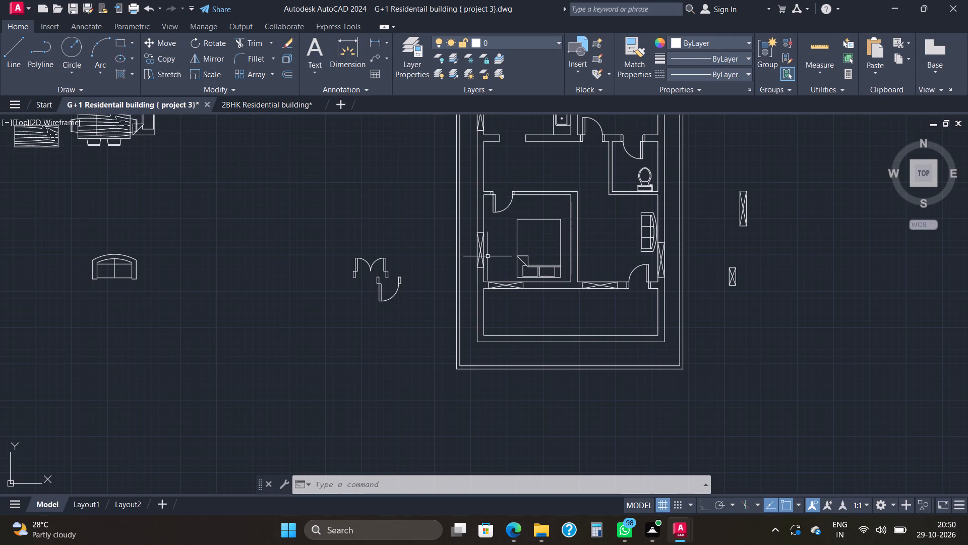
{"action": "scroll", "coordinate": [498, 257], "scroll_direction": "up", "scroll_amount": 3}
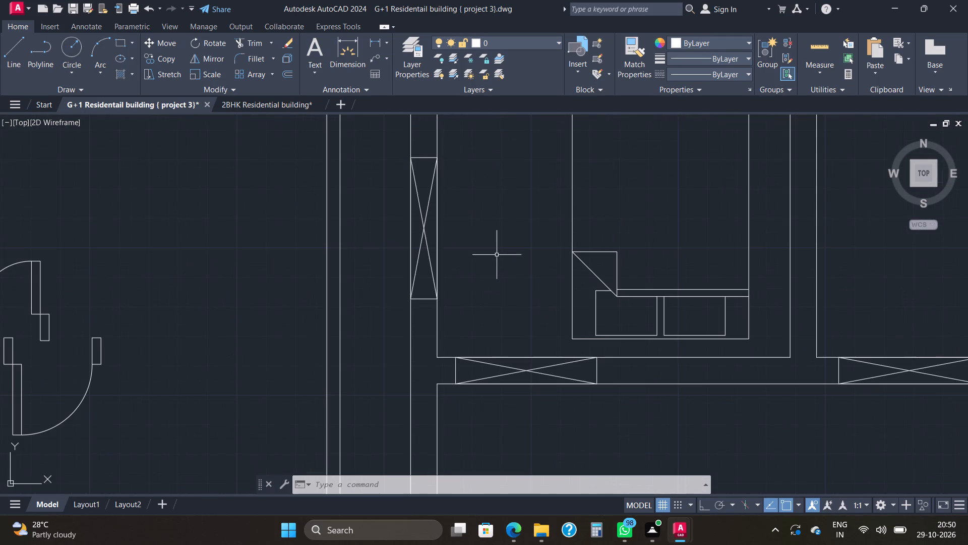
{"action": "left_click_drag", "start_coordinate": [420, 152], "coordinate": [419, 174]}
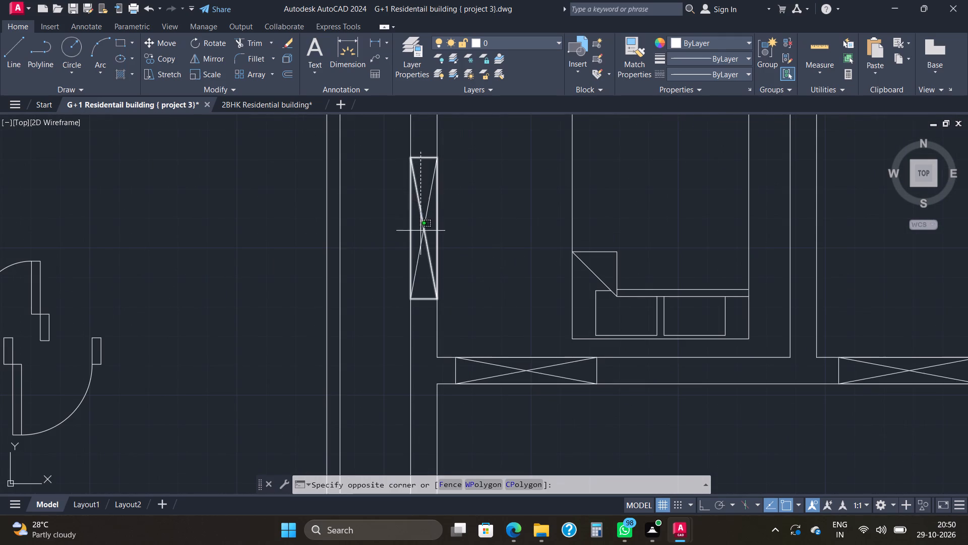
{"action": "left_click", "coordinate": [423, 316]}
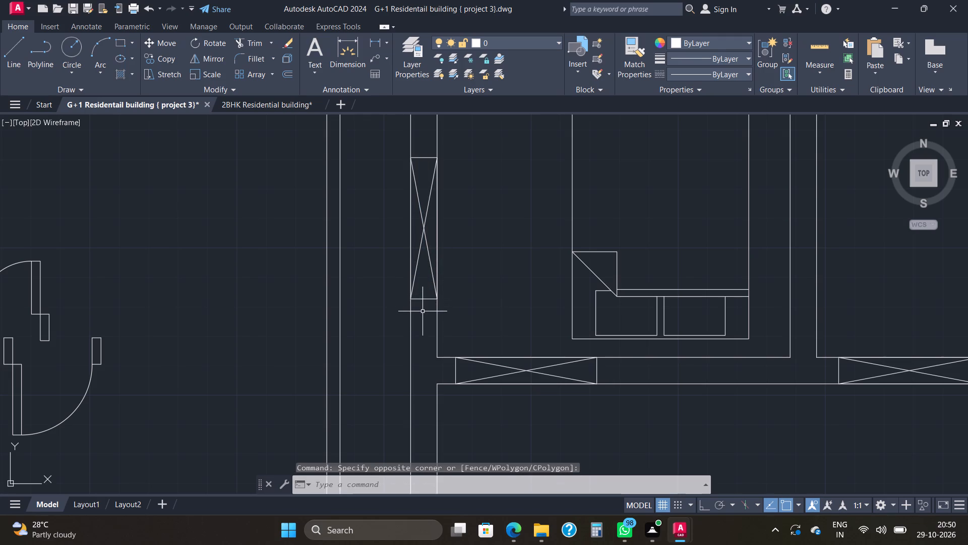
{"action": "left_click", "coordinate": [422, 310]}
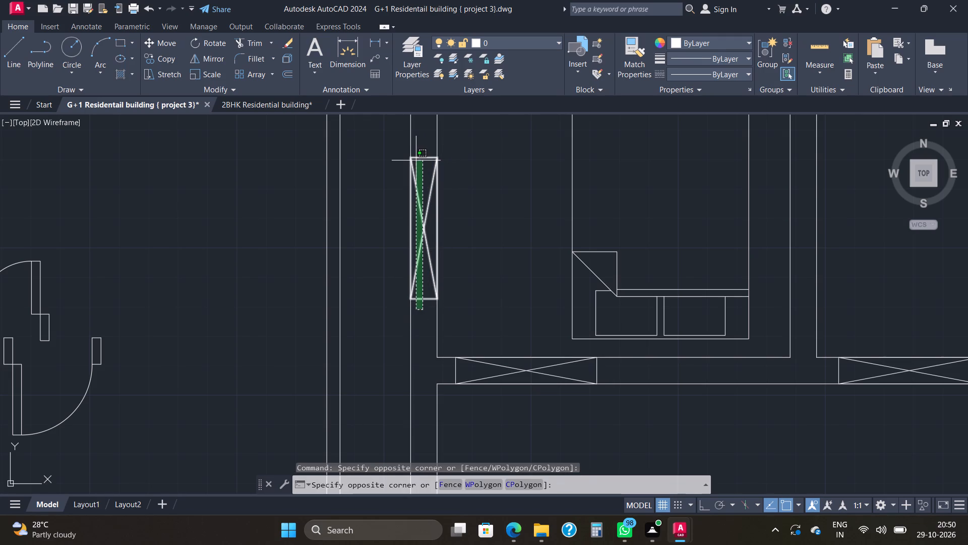
{"action": "left_click", "coordinate": [416, 161]}
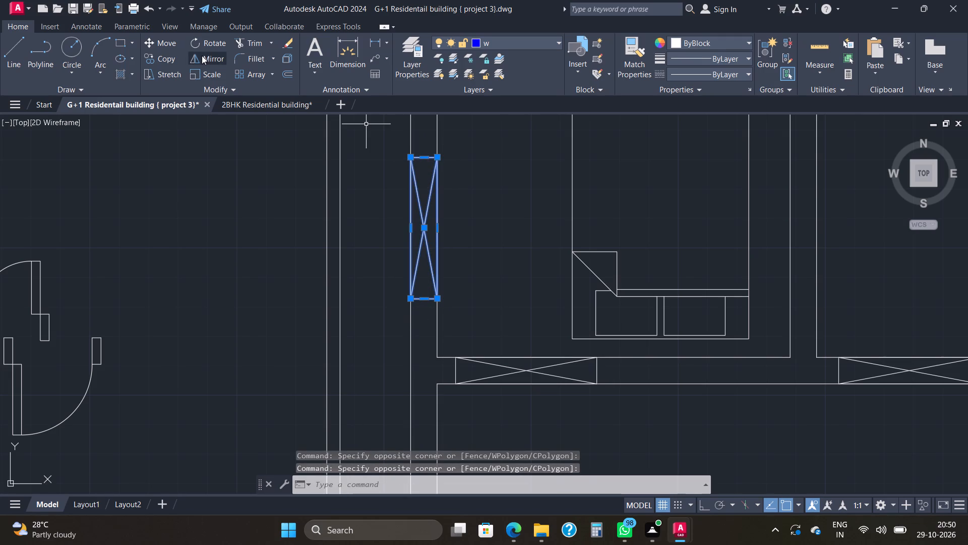
{"action": "left_click", "coordinate": [148, 36]}
{"action": "middle_click_drag", "start_coordinate": [422, 176], "coordinate": [413, 260]}
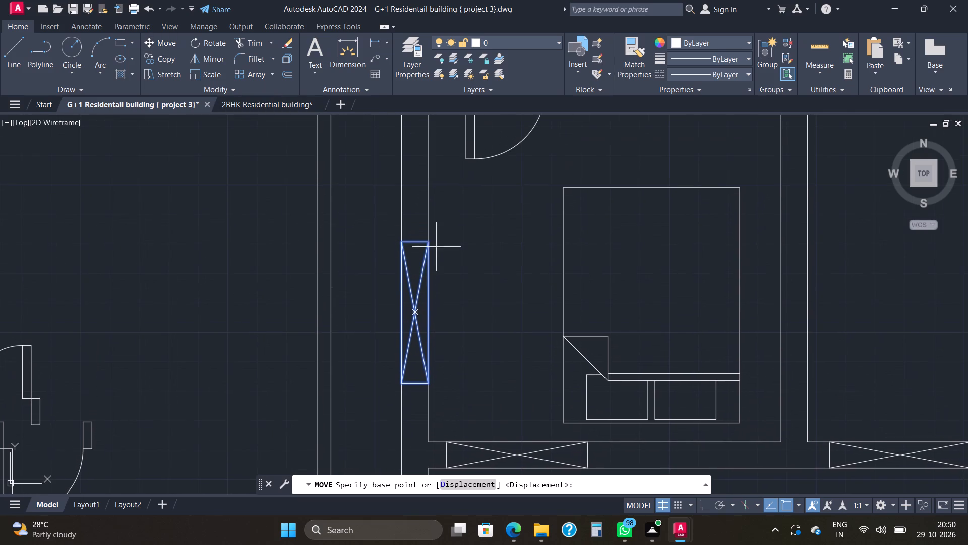
{"action": "left_click", "coordinate": [427, 242]}
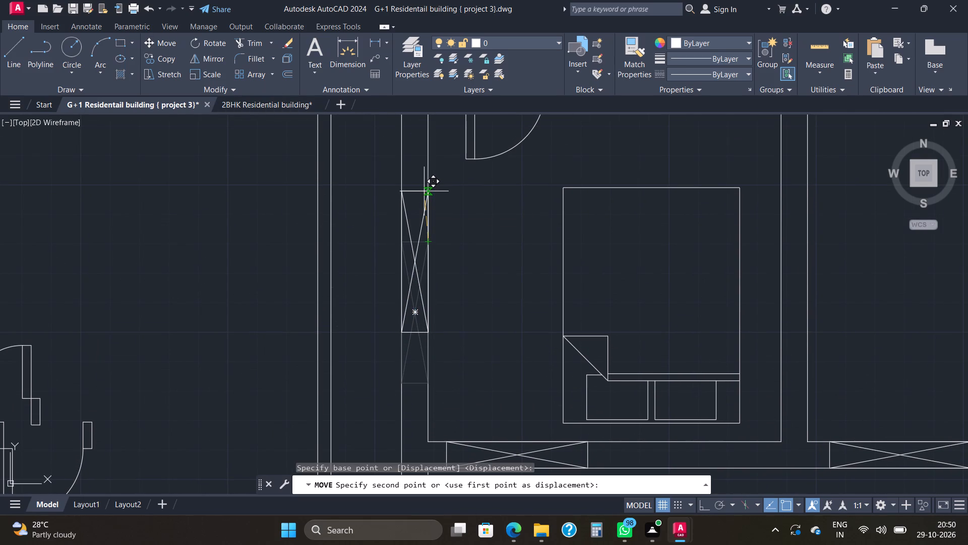
{"action": "left_click", "coordinate": [428, 189]}
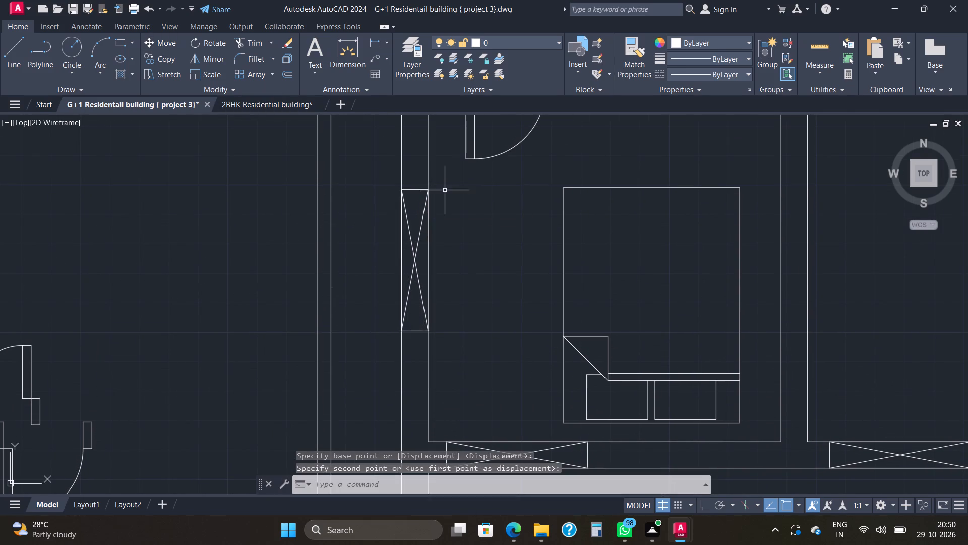
Copy the small vertical ventilator from east of the plan into the toilet's east wall, beside the WC bowl.
{"action": "scroll", "coordinate": [445, 204], "scroll_direction": "down", "scroll_amount": 2}
{"action": "scroll", "coordinate": [478, 230], "scroll_direction": "down", "scroll_amount": 1}
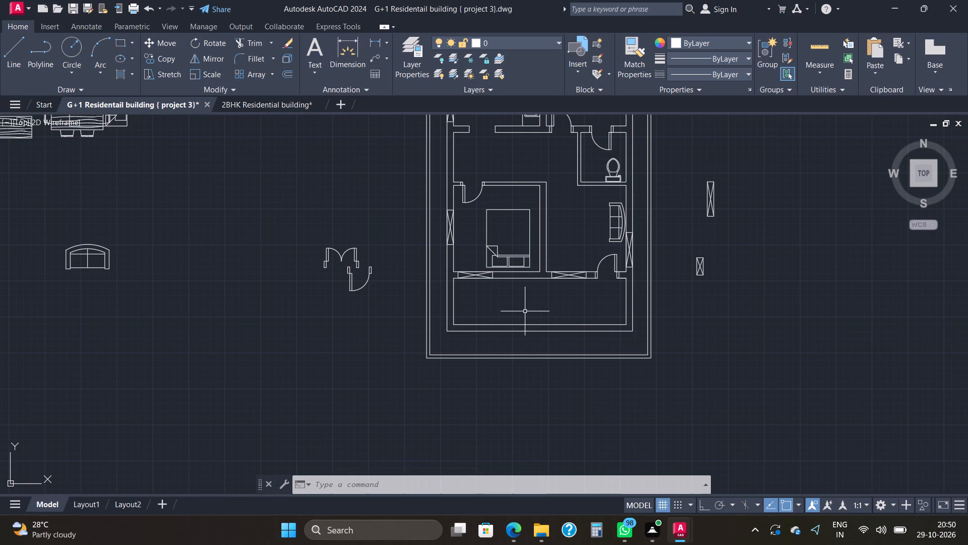
{"action": "left_click", "coordinate": [745, 263]}
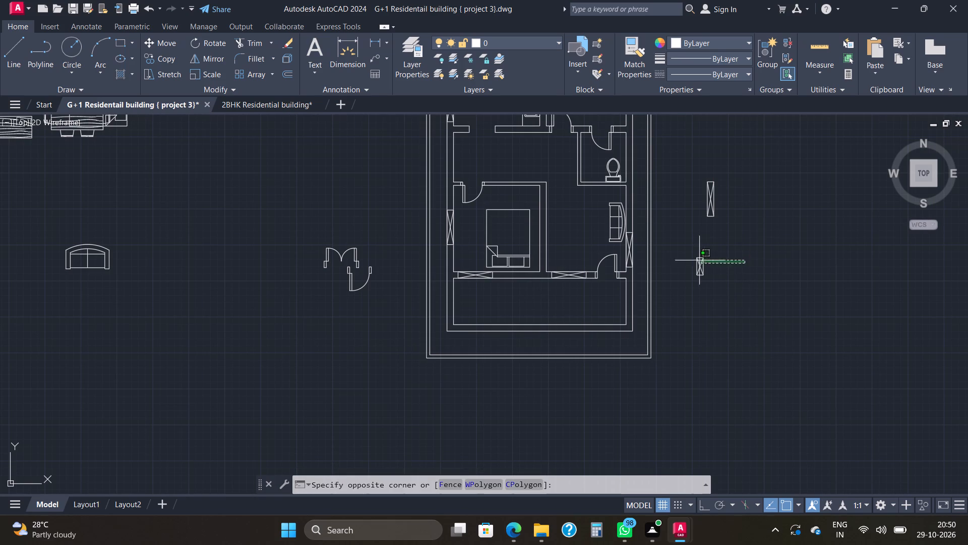
{"action": "left_click", "coordinate": [681, 263]}
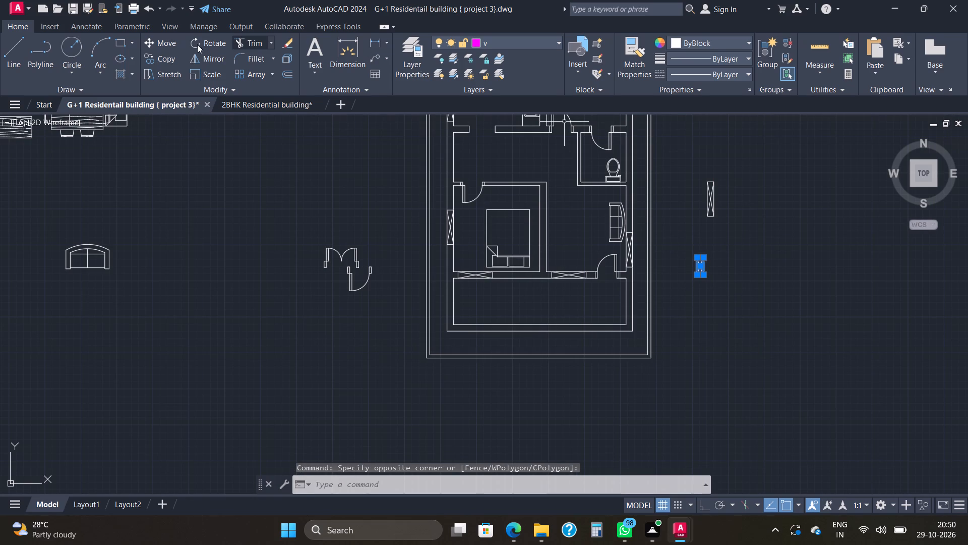
{"action": "left_click", "coordinate": [149, 56]}
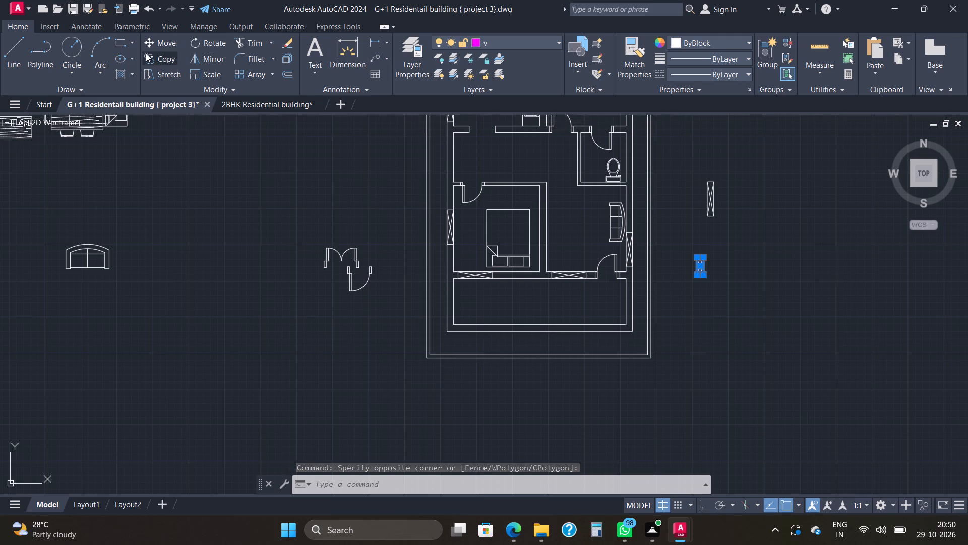
{"action": "scroll", "coordinate": [680, 253], "scroll_direction": "up", "scroll_amount": 3}
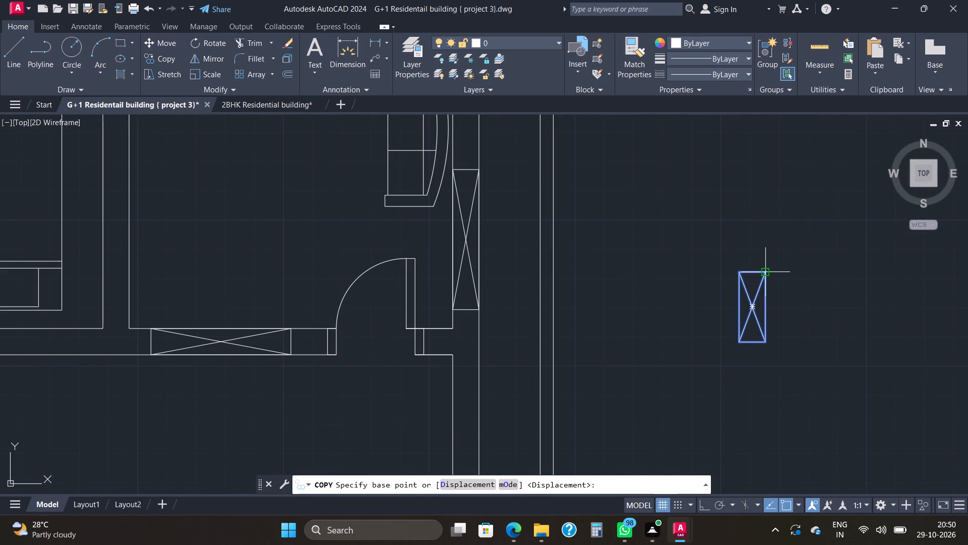
{"action": "left_click", "coordinate": [765, 271]}
{"action": "middle_click_drag", "start_coordinate": [649, 223], "coordinate": [689, 409]}
{"action": "scroll", "coordinate": [685, 400], "scroll_direction": "down", "scroll_amount": 2}
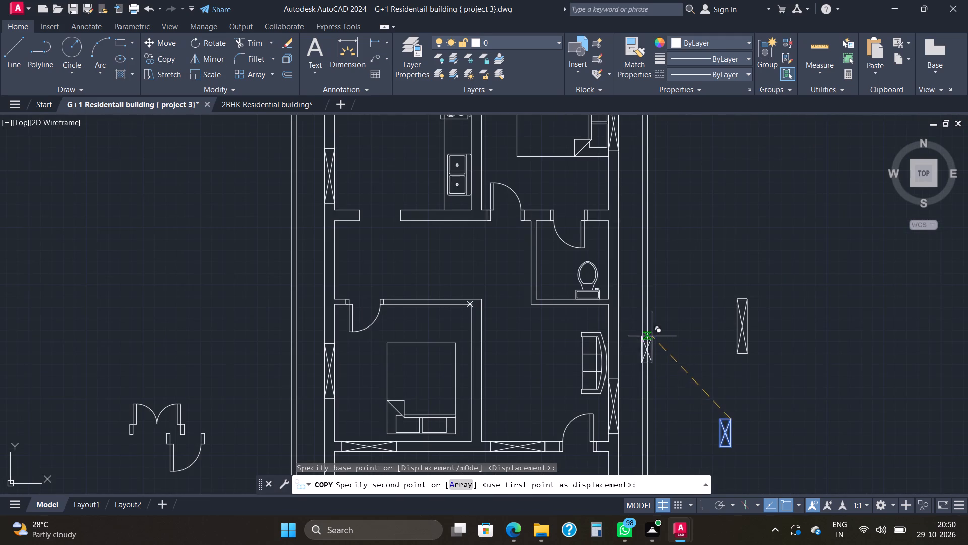
{"action": "scroll", "coordinate": [610, 257], "scroll_direction": "up", "scroll_amount": 2}
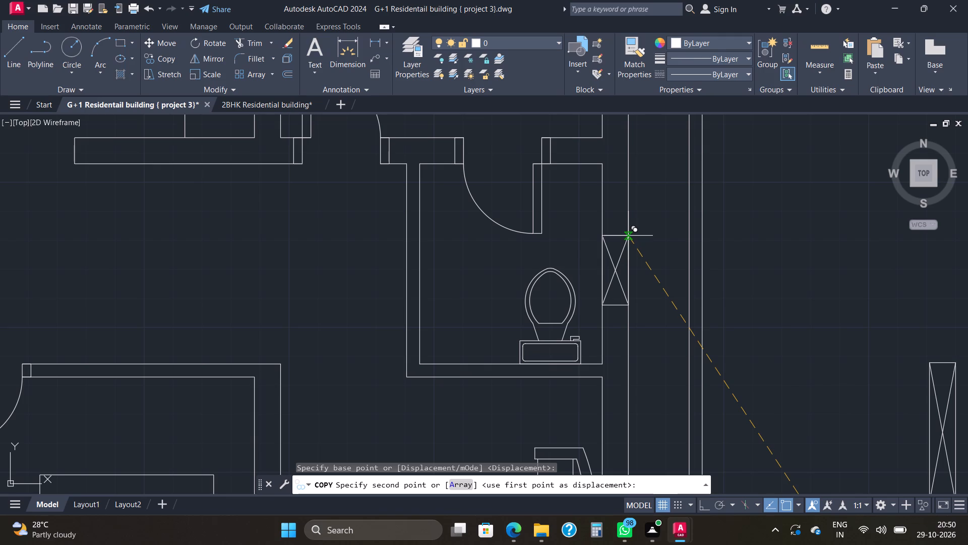
{"action": "left_click", "coordinate": [628, 235]}
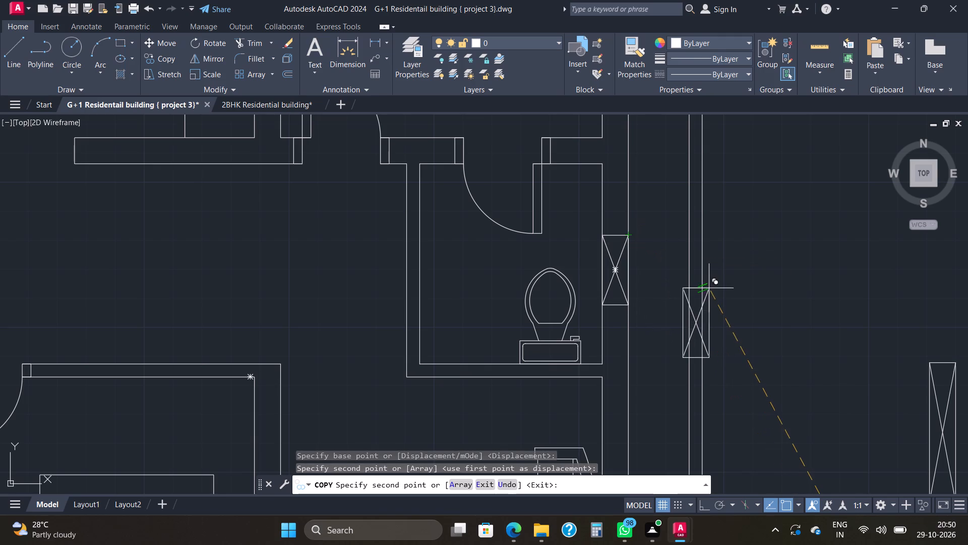
{"action": "key", "text": "Escape"}
{"action": "key", "text": "Escape"}
{"action": "key", "text": "Escape"}
{"action": "key", "text": "Escape"}
{"action": "key", "text": "Escape"}
{"action": "key", "text": "Escape"}
{"action": "key", "text": "Escape"}
{"action": "key", "text": "Escape"}
{"action": "key", "text": "Escape"}
{"action": "key", "text": "Escape"}
{"action": "key", "text": "Escape"}
{"action": "key", "text": "Escape"}
{"action": "key", "text": "Escape"}
{"action": "key", "text": "Escape"}
{"action": "key", "text": "Escape"}
{"action": "key", "text": "Escape"}
{"action": "key", "text": "Escape"}
{"action": "key", "text": "Escape"}
{"action": "key", "text": "Escape"}
{"action": "key", "text": "Escape"}
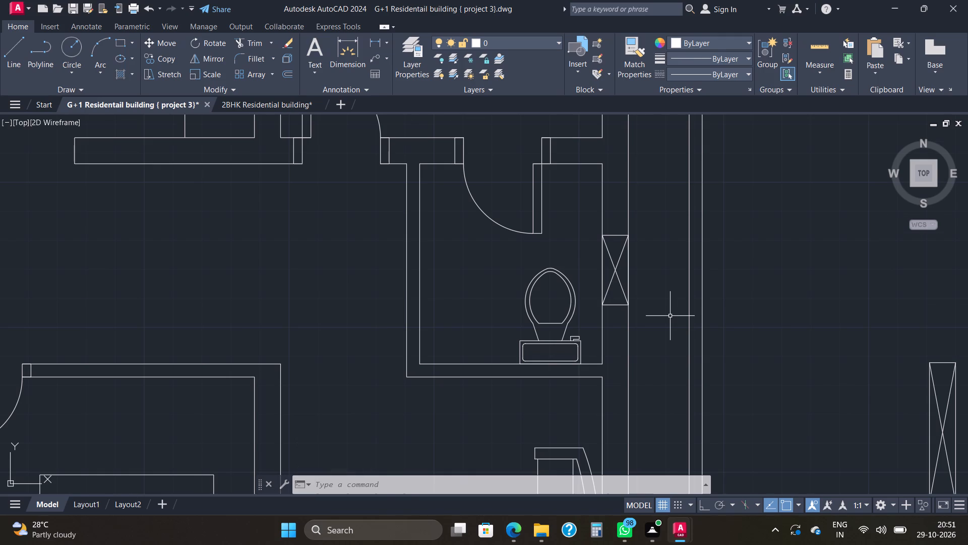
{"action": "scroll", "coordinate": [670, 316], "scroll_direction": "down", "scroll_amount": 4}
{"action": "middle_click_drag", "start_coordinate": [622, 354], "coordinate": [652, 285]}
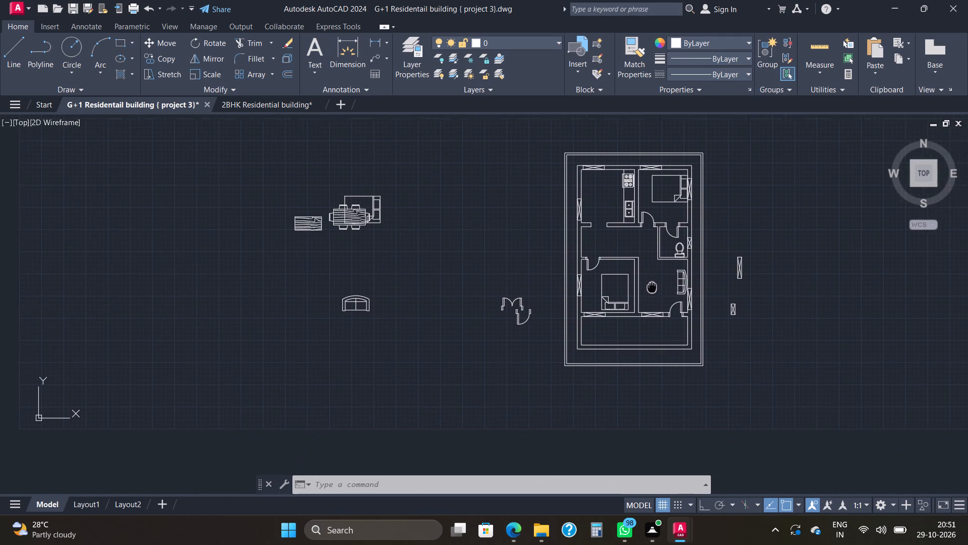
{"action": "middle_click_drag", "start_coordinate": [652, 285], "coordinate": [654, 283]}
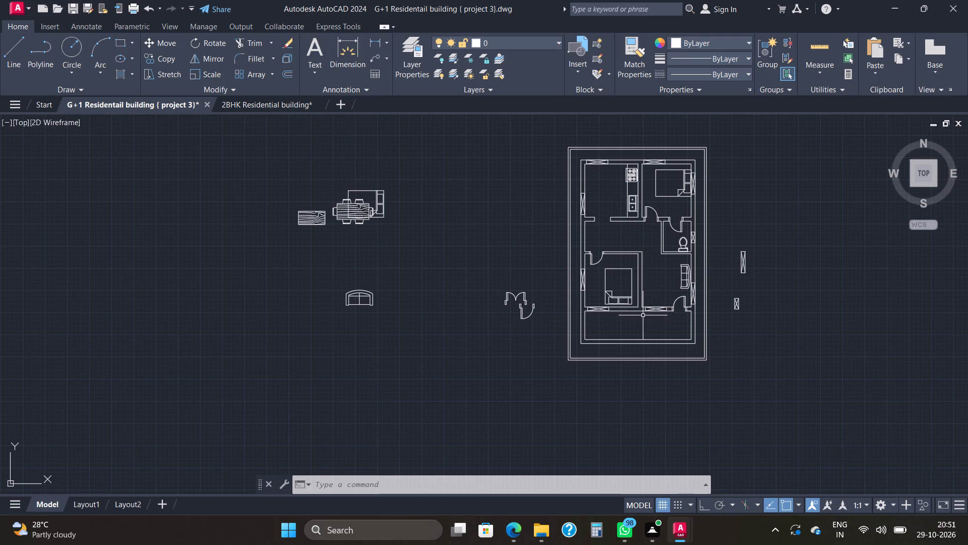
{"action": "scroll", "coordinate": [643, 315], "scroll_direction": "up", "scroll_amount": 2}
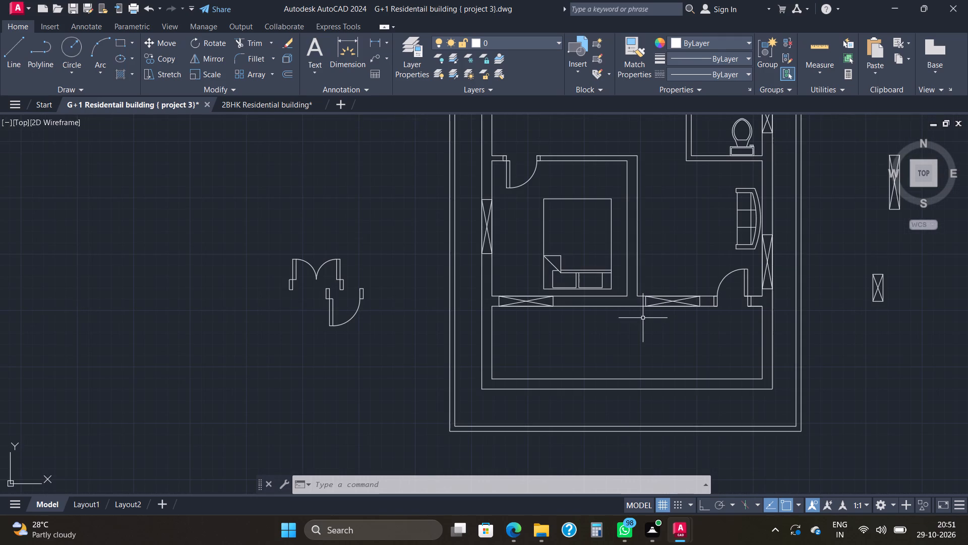
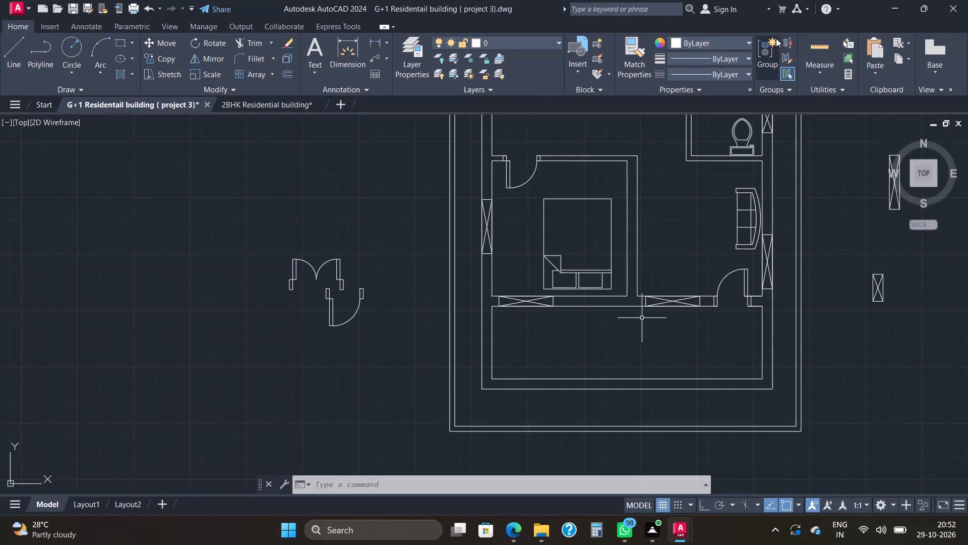
Measure the width and depth of the empty room south of the lower bedroom and entrance hall.
{"action": "left_click", "coordinate": [822, 47]}
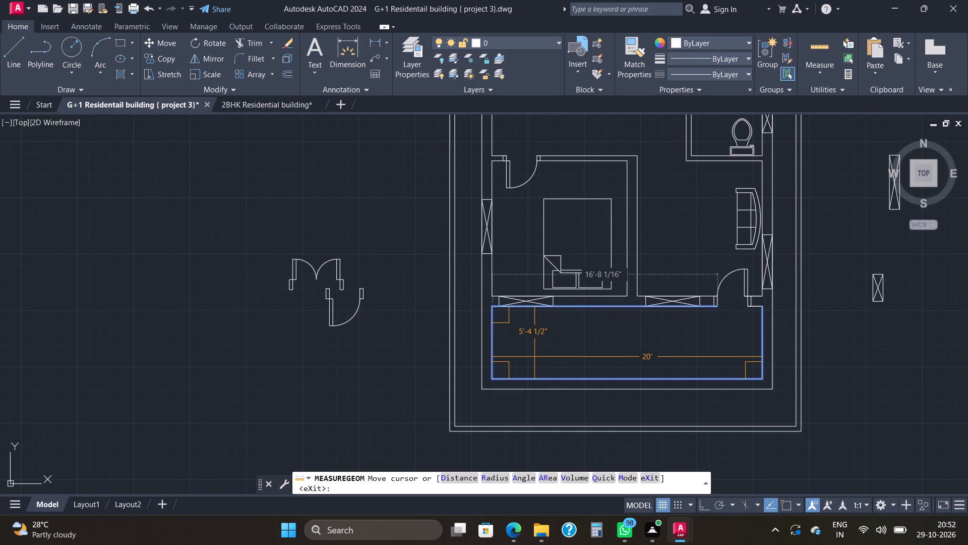
{"action": "key", "text": "Escape"}
{"action": "key", "text": "Escape"}
{"action": "key", "text": "Escape"}
{"action": "key", "text": "Escape"}
{"action": "key", "text": "Escape"}
{"action": "key", "text": "Escape"}
{"action": "key", "text": "Escape"}
{"action": "key", "text": "Escape"}
{"action": "key", "text": "Escape"}
{"action": "key", "text": "Escape"}
{"action": "key", "text": "Escape"}
{"action": "key", "text": "Escape"}
{"action": "key", "text": "Escape"}
{"action": "key", "text": "Escape"}
{"action": "key", "text": "Escape"}
{"action": "key", "text": "Escape"}
{"action": "key", "text": "Escape"}
{"action": "key", "text": "Escape"}
{"action": "key", "text": "Escape"}
{"action": "key", "text": "Escape"}
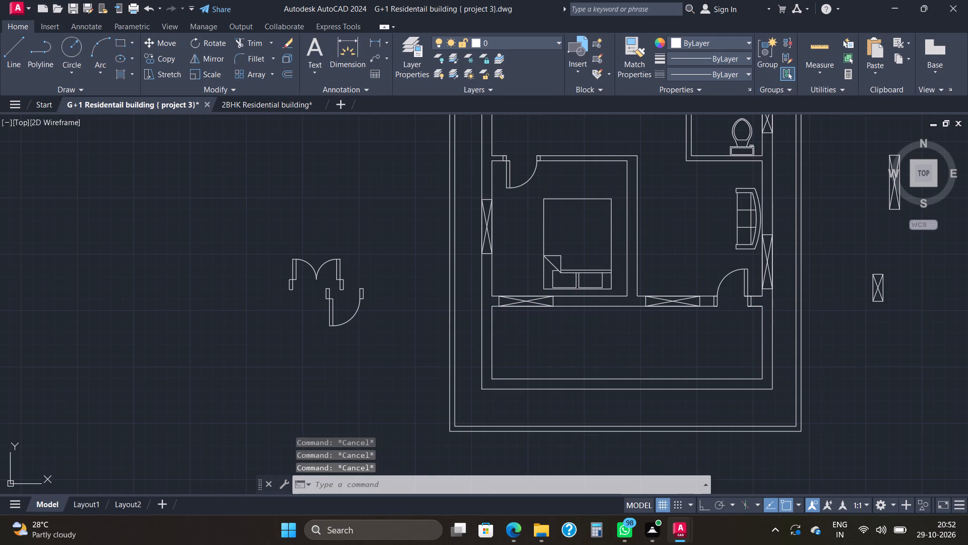
Offset the south room's west inner wall line 4' east to mark the edge of the stair landing.
{"action": "key", "text": "o"}
{"action": "type", "text": "ff"}
{"action": "key", "text": "Return"}
{"action": "key", "text": "Return"}
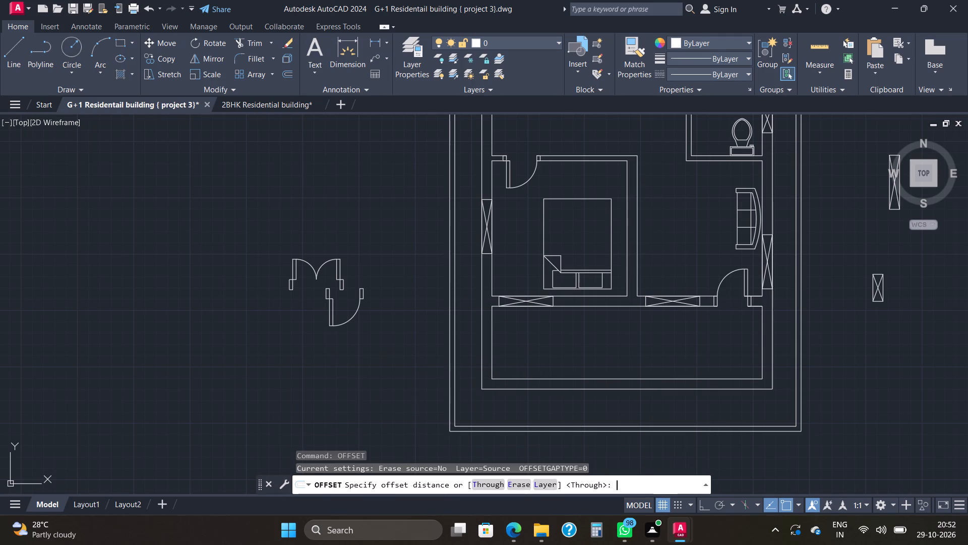
{"action": "left_click", "coordinate": [493, 344]}
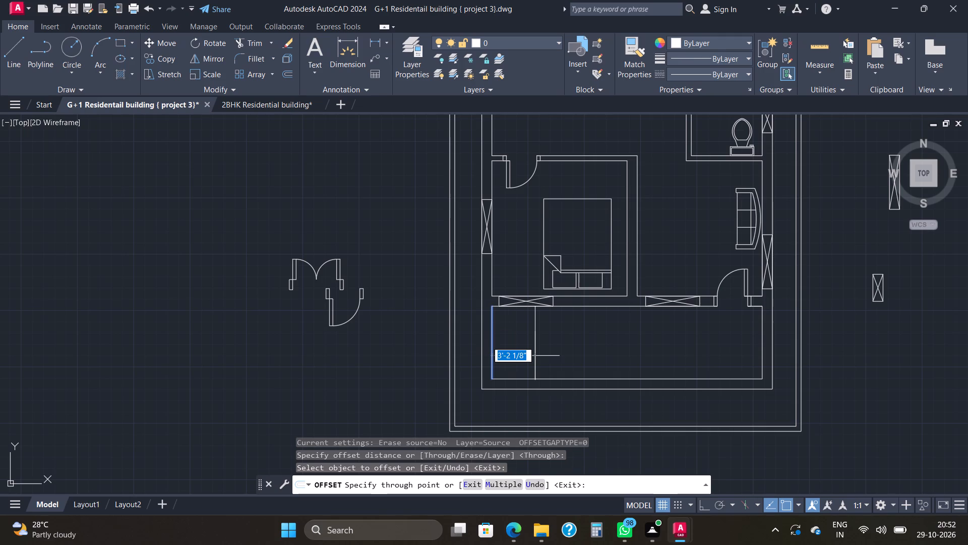
{"action": "type", "text": "4'"}
{"action": "key", "text": "Return"}
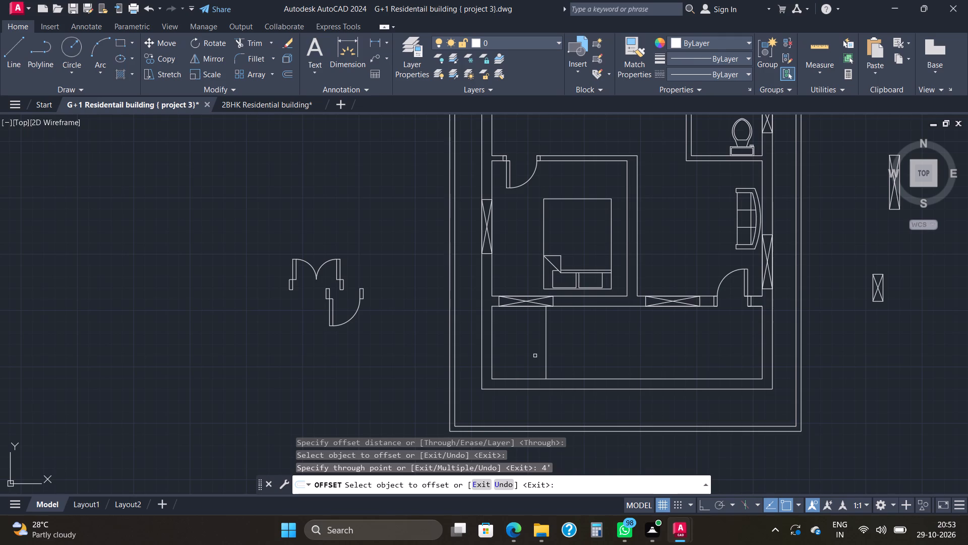
Offset the landing edge line east four times in succession at 10" spacing to make the first stair treads.
{"action": "left_click", "coordinate": [546, 359]}
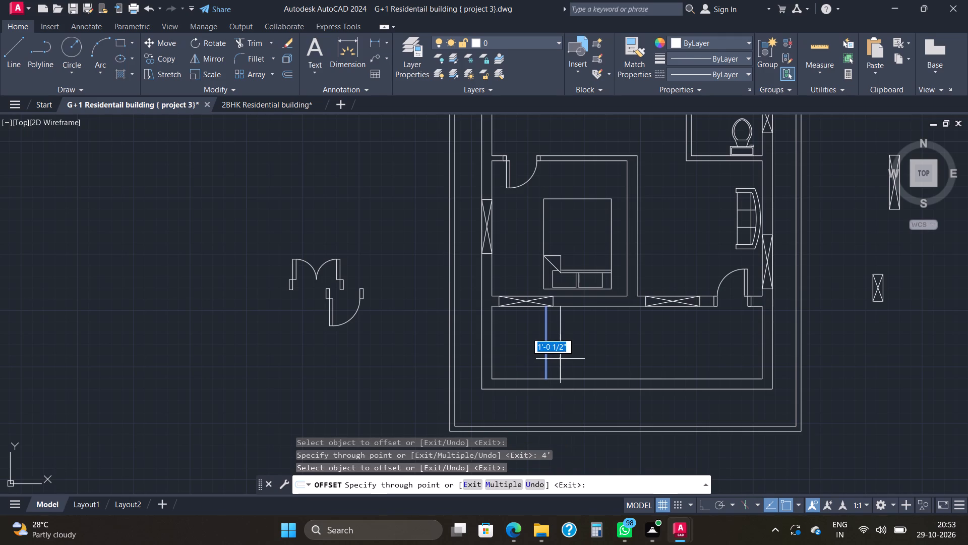
{"action": "type", "text": "10"}
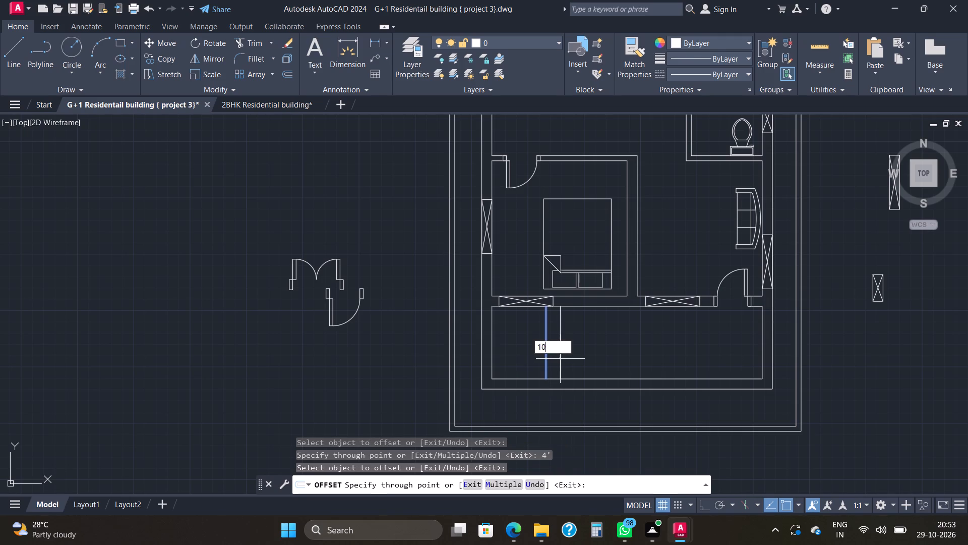
{"action": "key", "text": "shift+quotedbl"}
{"action": "key", "text": "Return"}
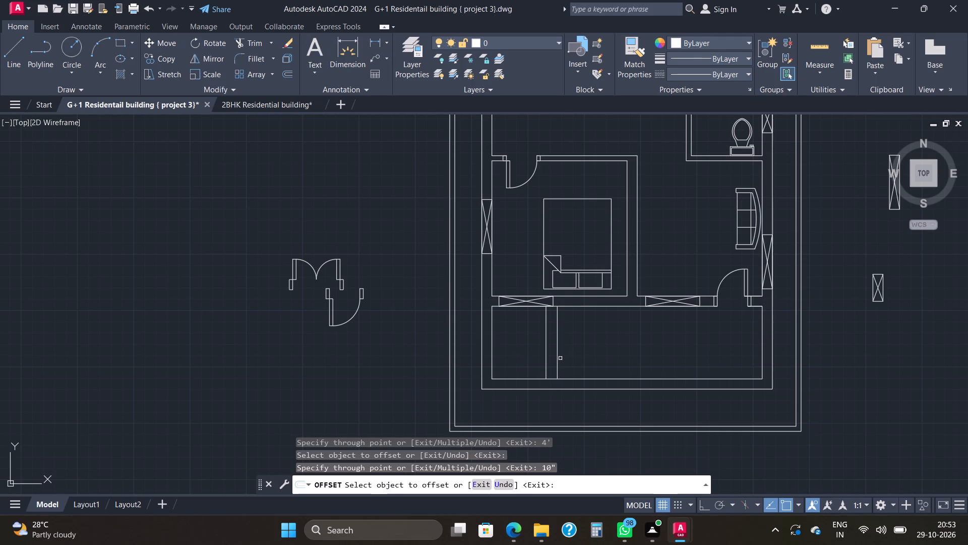
{"action": "left_click", "coordinate": [557, 356]}
{"action": "type", "text": "10"}
{"action": "key", "text": "shift+quotedbl"}
{"action": "key", "text": "Return"}
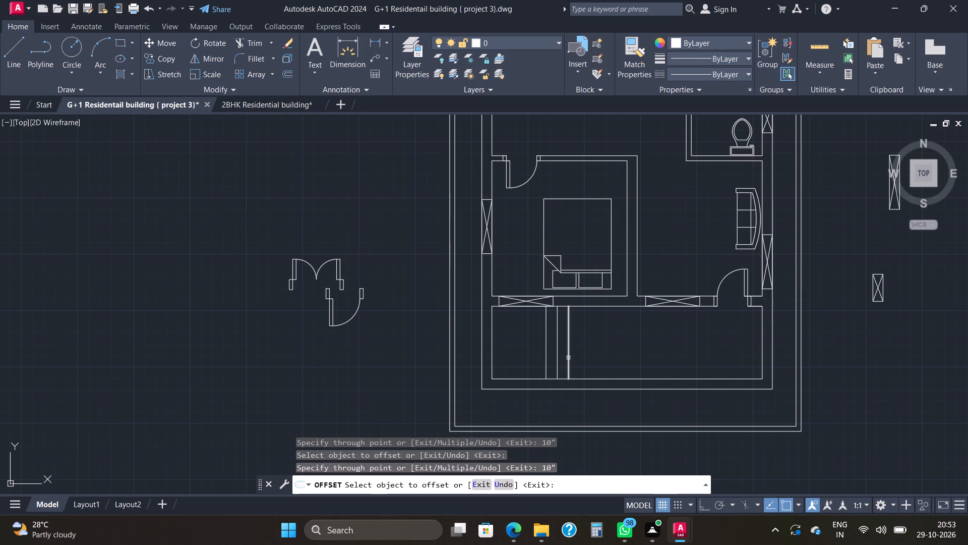
{"action": "left_click", "coordinate": [568, 358]}
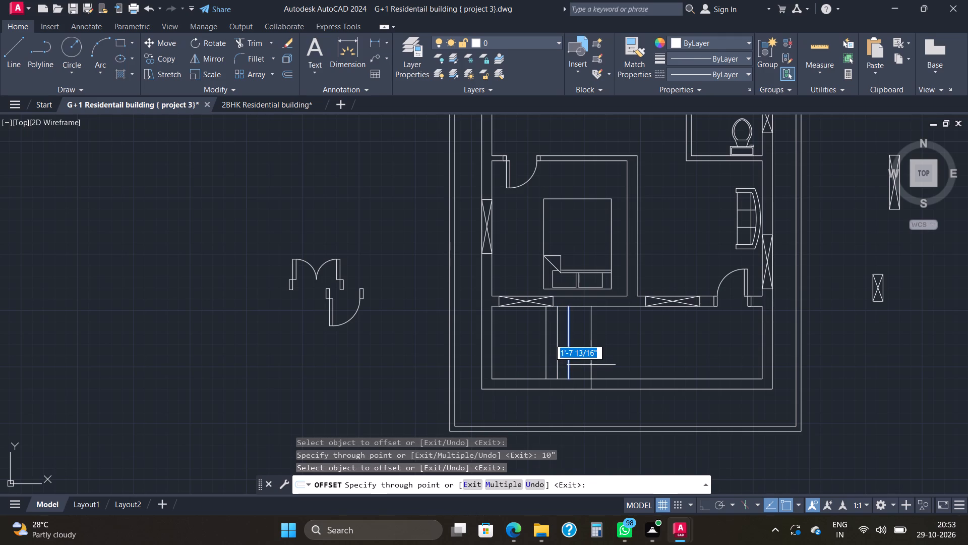
{"action": "type", "text": "10\""}
{"action": "key", "text": "Return"}
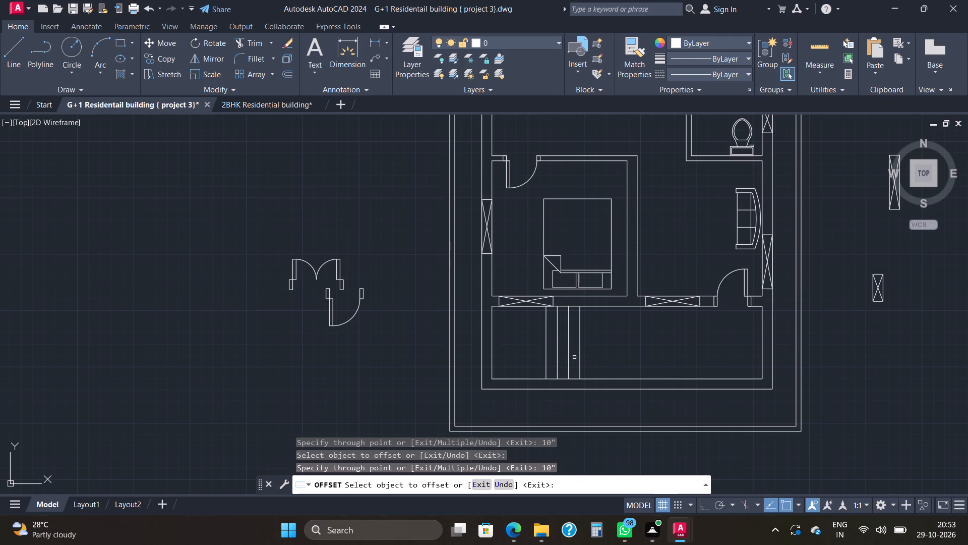
{"action": "left_click", "coordinate": [579, 362]}
{"action": "type", "text": "10\""}
{"action": "key", "text": "Return"}
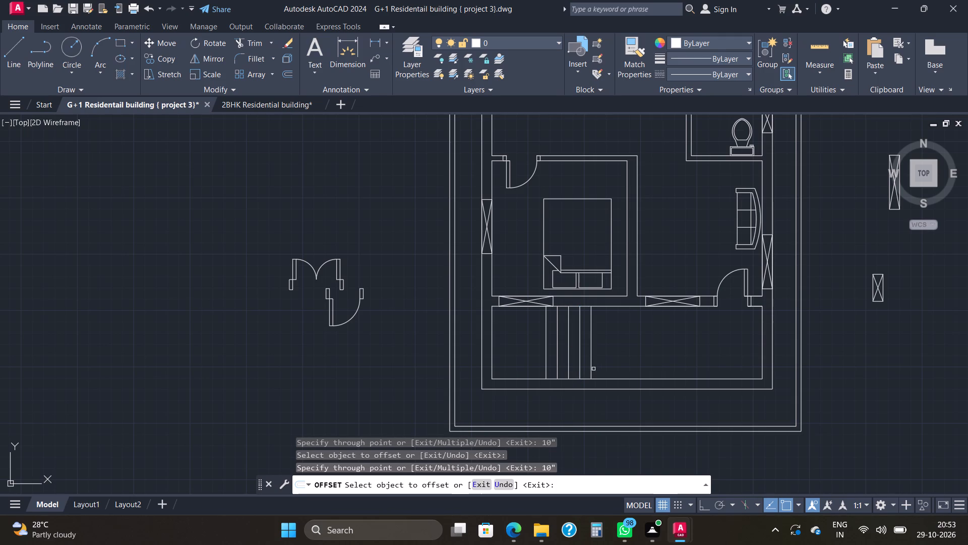
Offset the easternmost tread line east four more times at 10" spacing, and finish offsetting.
{"action": "left_click", "coordinate": [592, 370]}
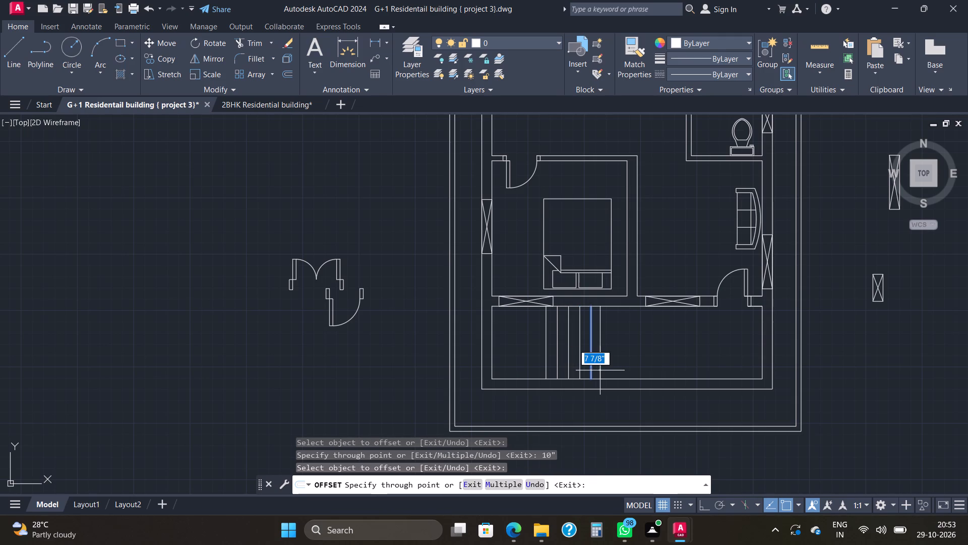
{"action": "type", "text": "10\""}
{"action": "key", "text": "Return"}
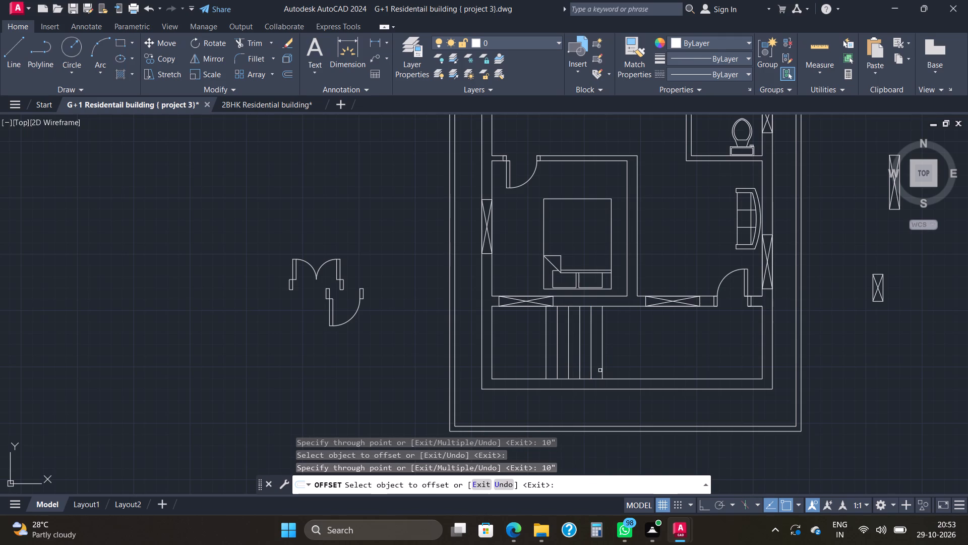
{"action": "key", "text": "shift+quotedbl"}
{"action": "key", "text": "BackSpace"}
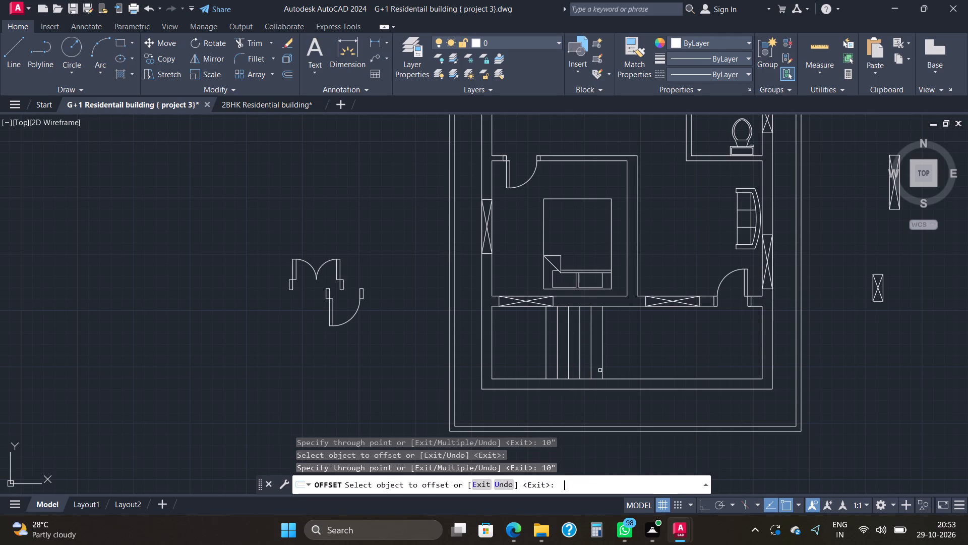
{"action": "left_click", "coordinate": [602, 369]}
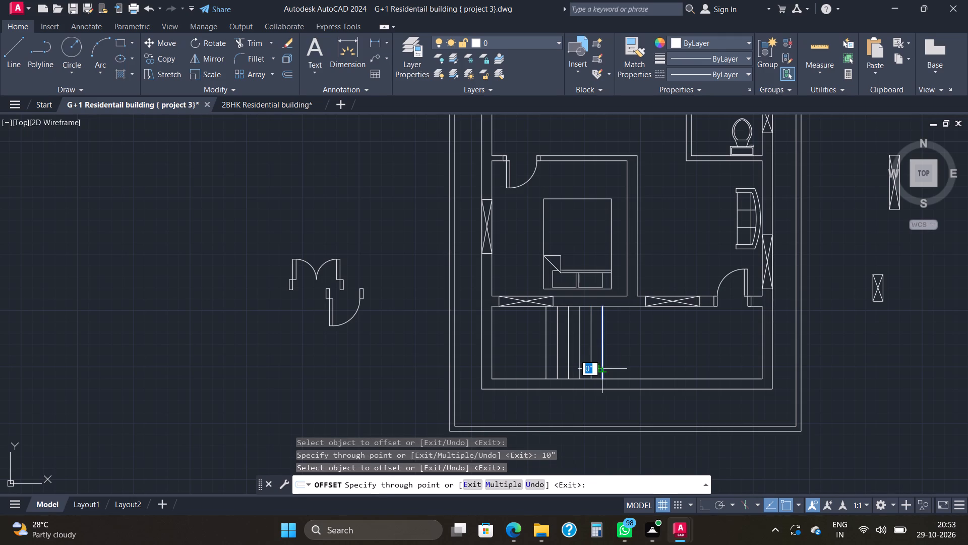
{"action": "type", "text": "10\""}
{"action": "key", "text": "Return"}
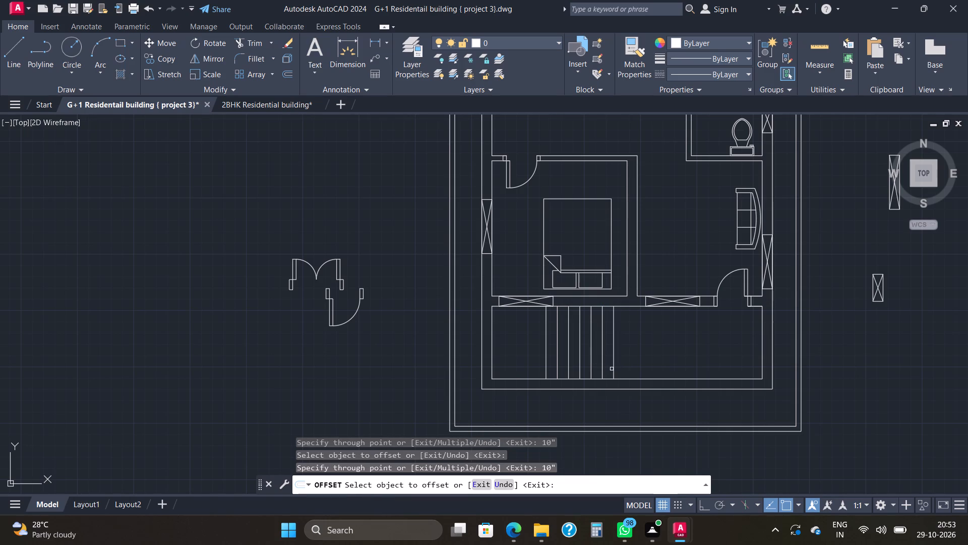
{"action": "left_click", "coordinate": [613, 371]}
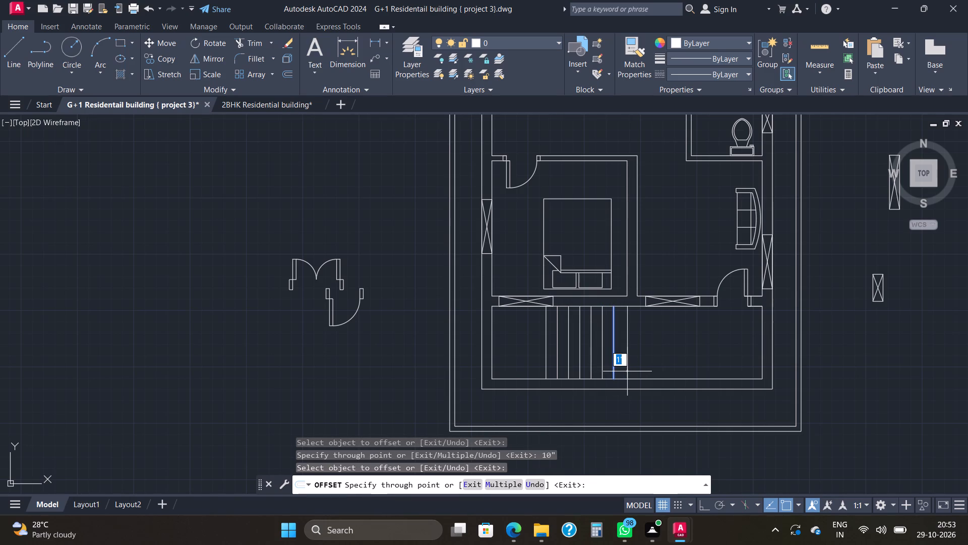
{"action": "type", "text": "10\""}
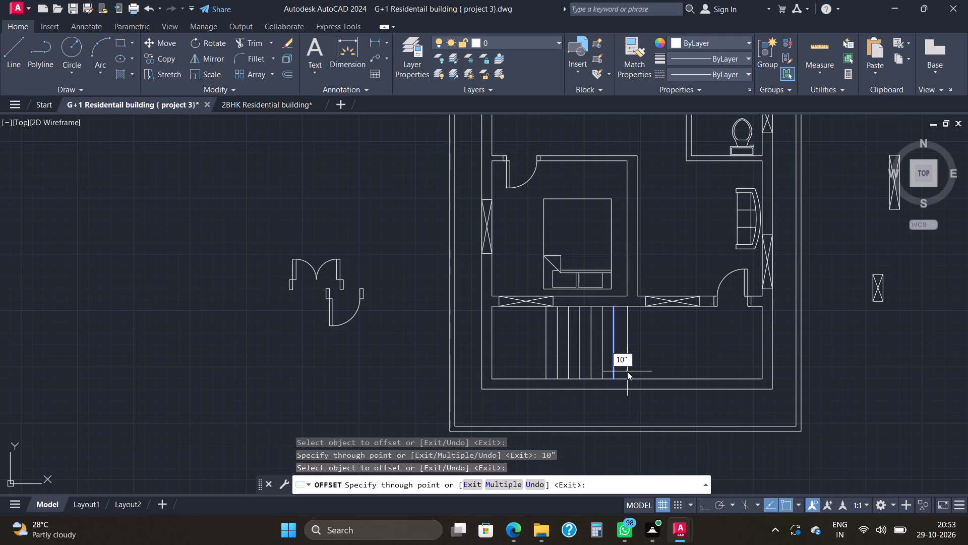
{"action": "key", "text": "Return"}
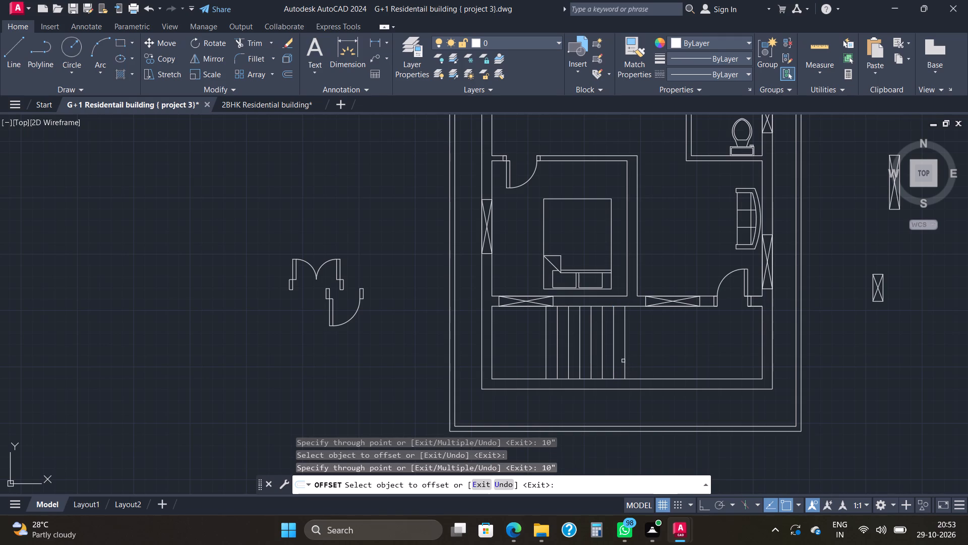
{"action": "left_click", "coordinate": [626, 361]}
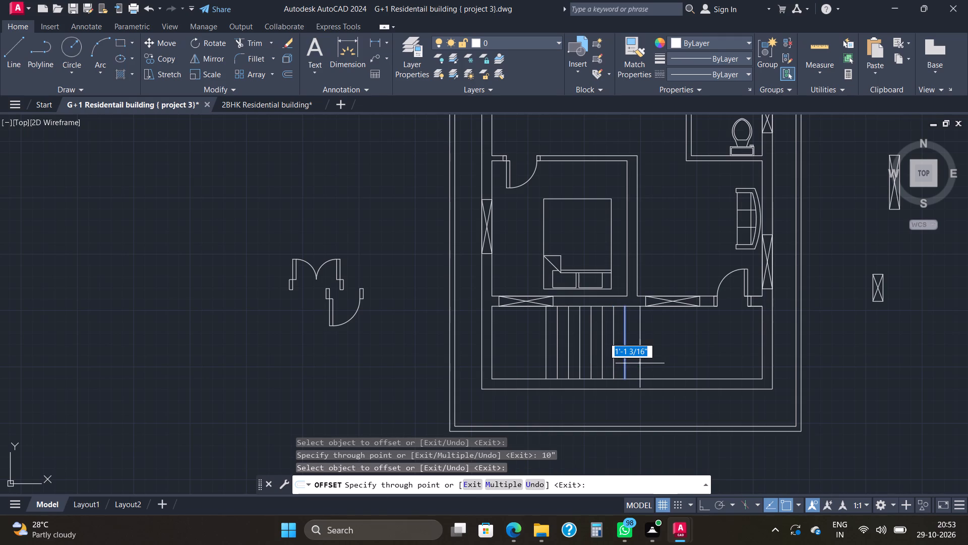
{"action": "type", "text": "10\""}
{"action": "key", "text": "Return"}
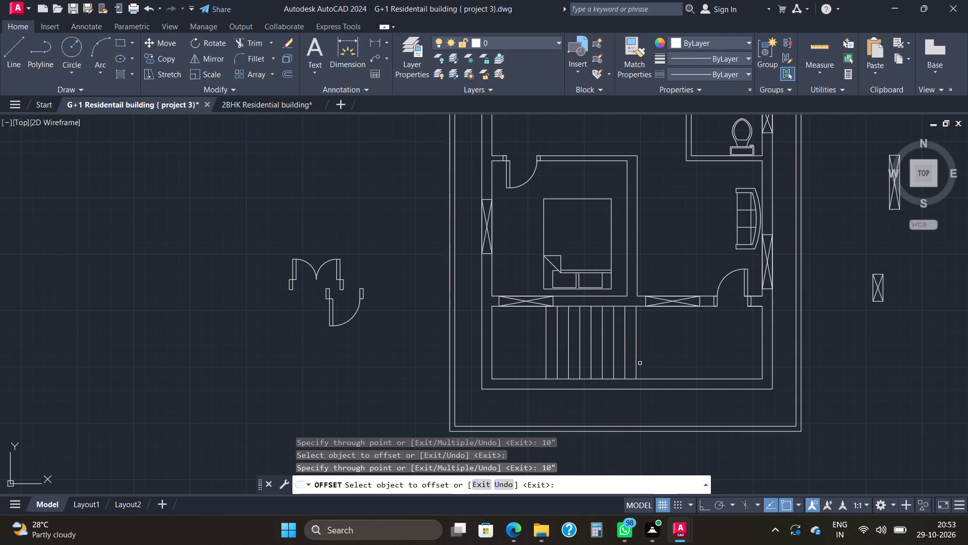
{"action": "key", "text": "Escape"}
{"action": "key", "text": "Escape"}
{"action": "key", "text": "Escape"}
{"action": "key", "text": "Escape"}
{"action": "key", "text": "Escape"}
{"action": "key", "text": "Escape"}
{"action": "key", "text": "Escape"}
{"action": "key", "text": "Escape"}
{"action": "key", "text": "Escape"}
{"action": "key", "text": "Escape"}
{"action": "key", "text": "Escape"}
{"action": "key", "text": "Escape"}
{"action": "key", "text": "Escape"}
{"action": "key", "text": "Escape"}
{"action": "key", "text": "Escape"}
{"action": "key", "text": "Escape"}
{"action": "key", "text": "Escape"}
{"action": "key", "text": "Escape"}
{"action": "key", "text": "Escape"}
{"action": "key", "text": "Escape"}
Draw a horizontal line about 6'-8" long through the tread midpoints, from the easternmost tread line to the landing edge, dividing the two flights.
{"action": "left_click", "coordinate": [10, 44]}
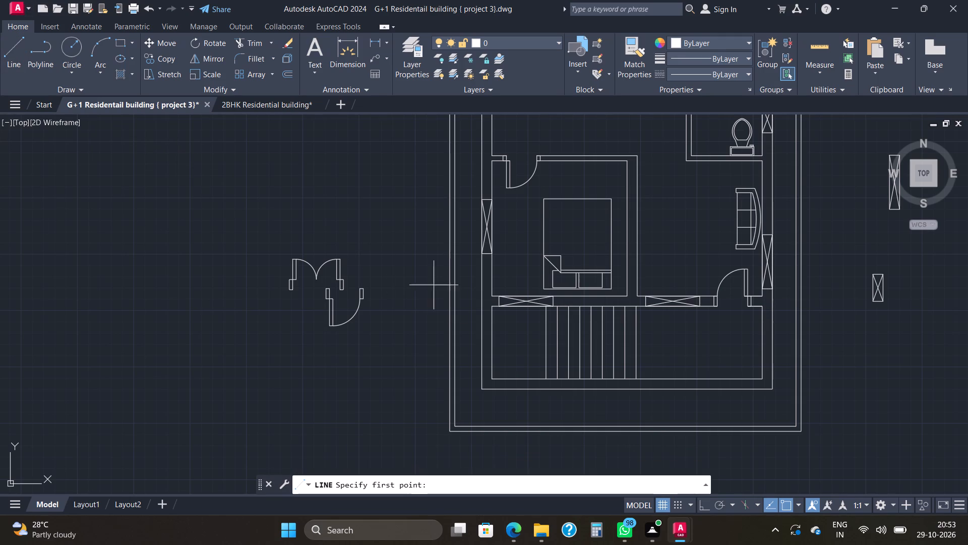
{"action": "left_click", "coordinate": [634, 346]}
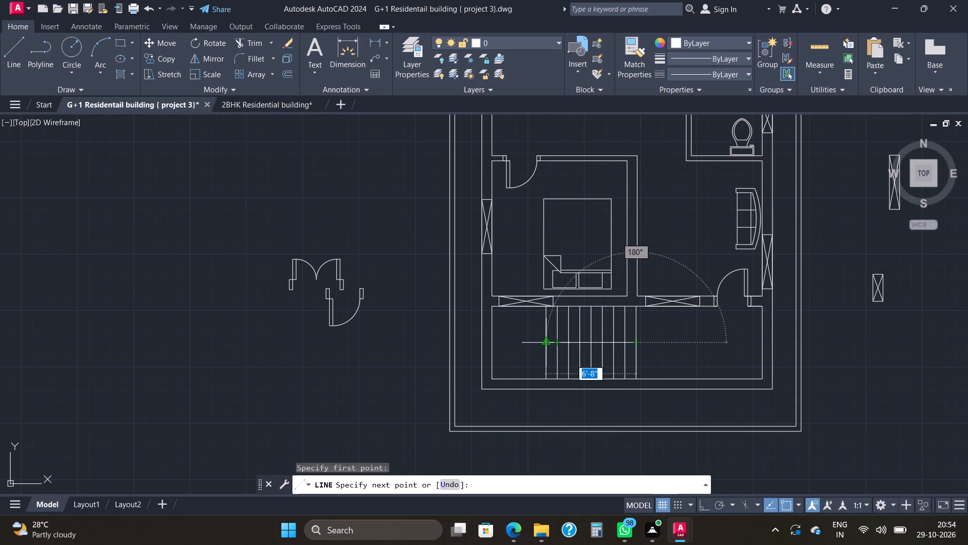
{"action": "left_click", "coordinate": [546, 345]}
{"action": "key", "text": "Escape"}
{"action": "key", "text": "Escape"}
{"action": "key", "text": "Escape"}
{"action": "key", "text": "Escape"}
{"action": "key", "text": "Escape"}
{"action": "key", "text": "Escape"}
{"action": "key", "text": "Escape"}
{"action": "key", "text": "Escape"}
{"action": "key", "text": "Escape"}
{"action": "key", "text": "Escape"}
{"action": "key", "text": "Escape"}
{"action": "key", "text": "Escape"}
{"action": "key", "text": "Escape"}
{"action": "key", "text": "Escape"}
{"action": "key", "text": "Escape"}
{"action": "key", "text": "Escape"}
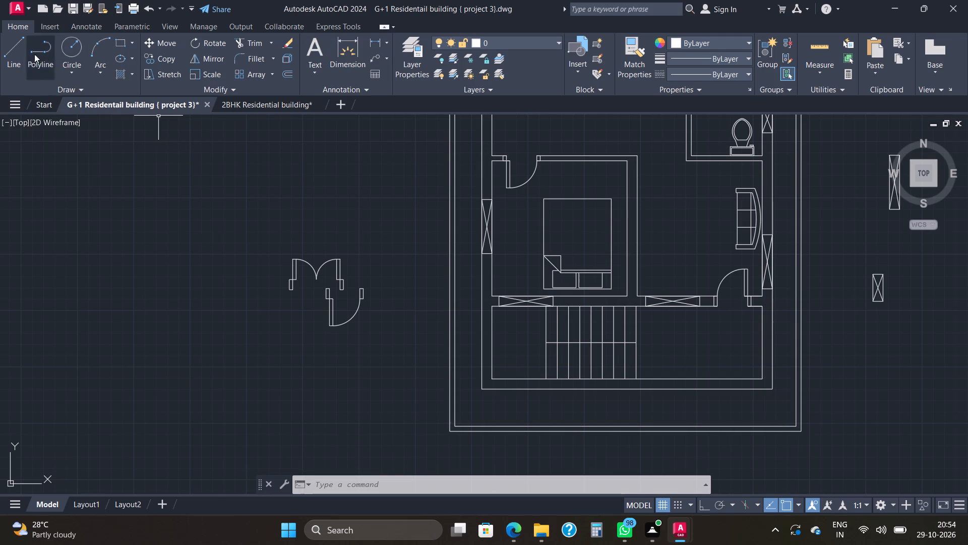
With Ortho on, draw a U-shaped direction line from the lower flight's third tread line from the east, around the landing, to the upper flight's middle tread line.
{"action": "left_click", "coordinate": [14, 46]}
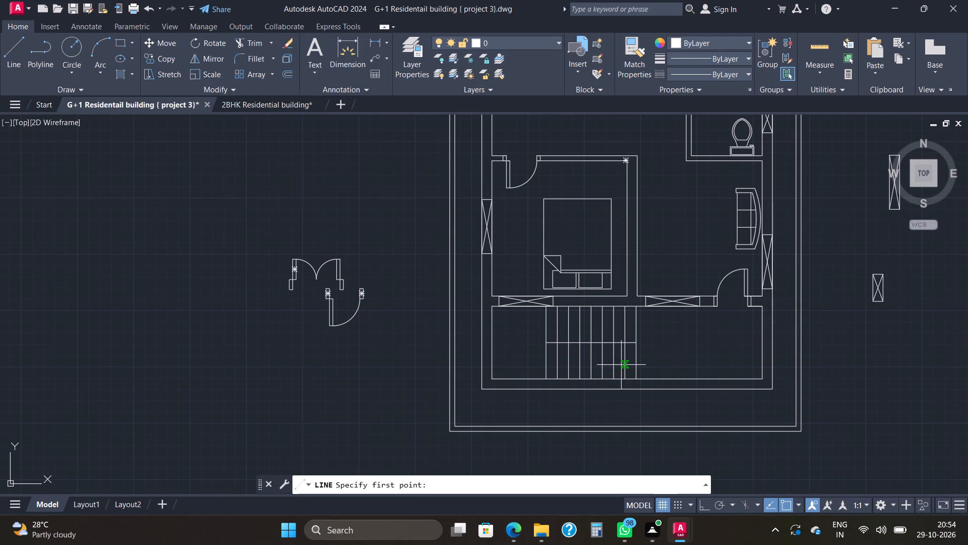
{"action": "scroll", "coordinate": [621, 365], "scroll_direction": "up", "scroll_amount": 2}
{"action": "left_click", "coordinate": [605, 363]}
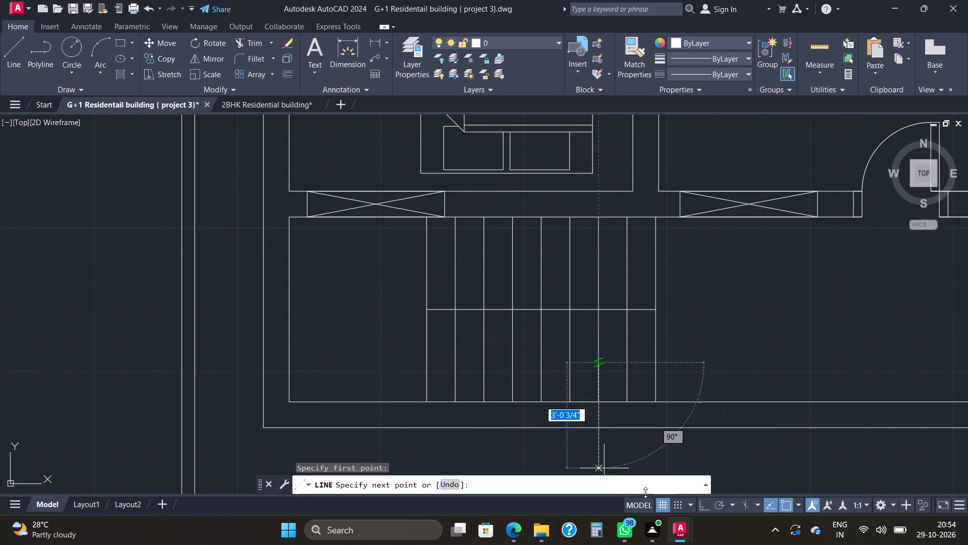
{"action": "left_click", "coordinate": [706, 503]}
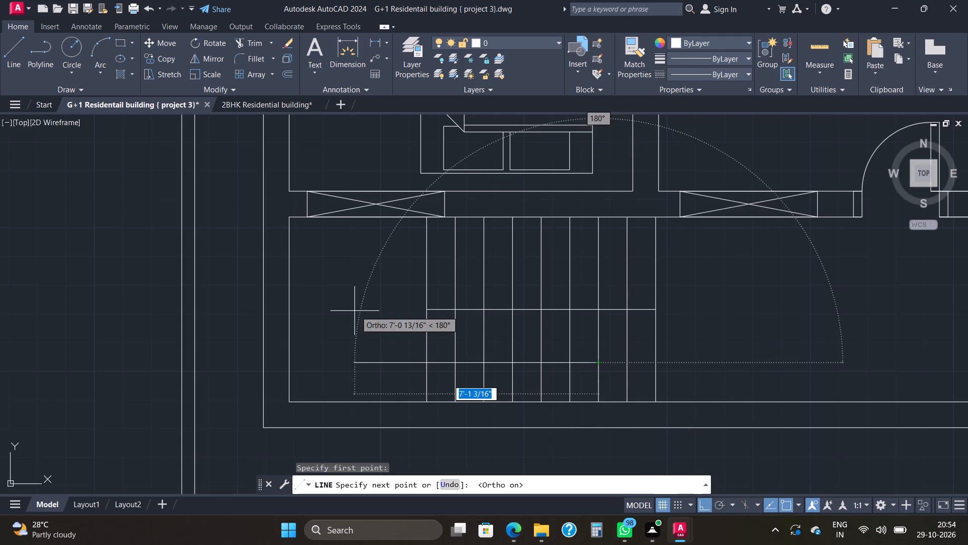
{"action": "left_click", "coordinate": [352, 323]}
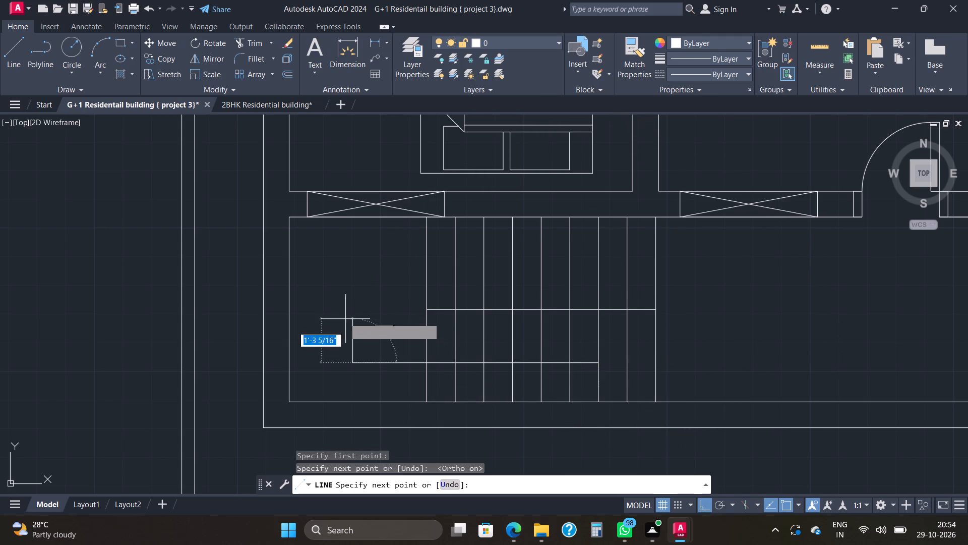
{"action": "left_click", "coordinate": [329, 266]}
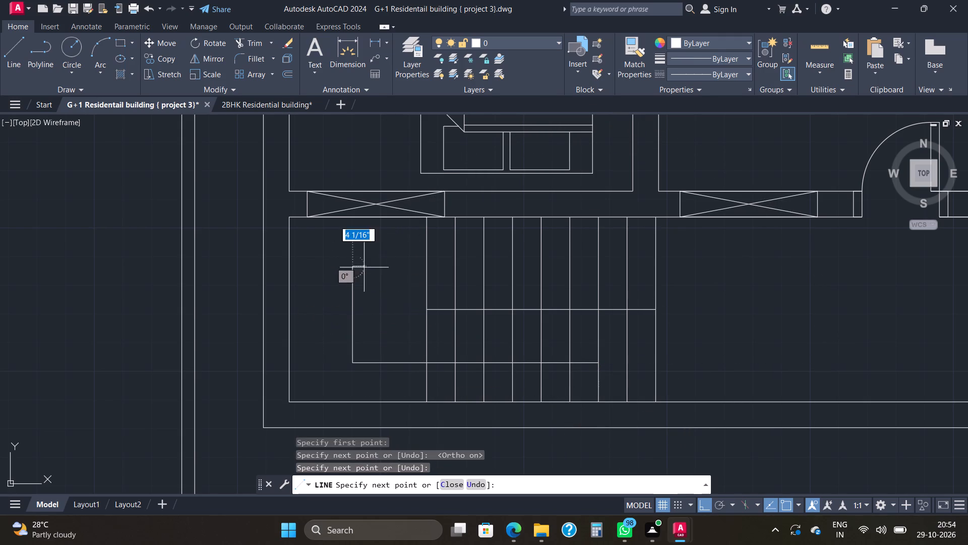
{"action": "left_click", "coordinate": [540, 268]}
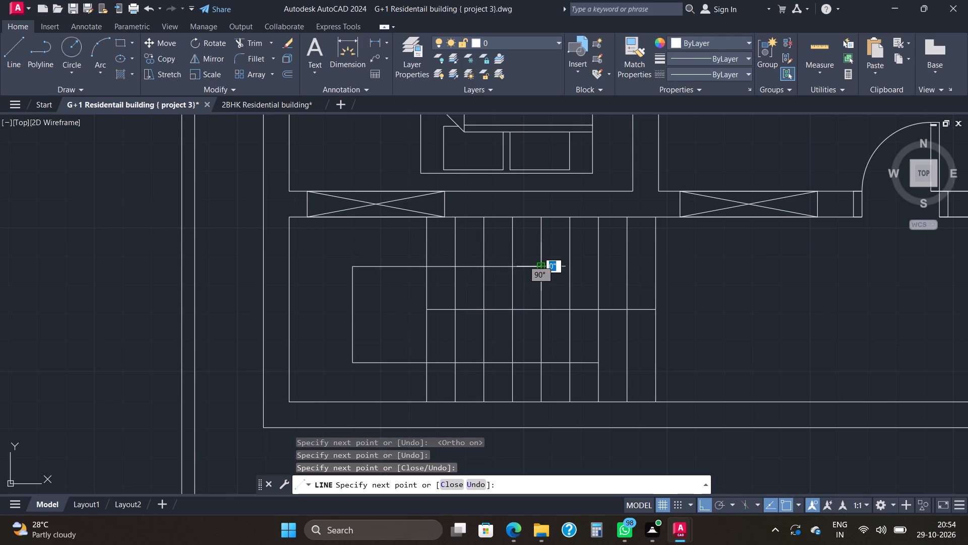
Draw a closed triangular arrowhead pointing east at the upper direction line's end, with slanted sides about 4 3/4" and 4 3/8", and finish the line.
{"action": "left_click", "coordinate": [701, 500]}
{"action": "scroll", "coordinate": [531, 257], "scroll_direction": "up", "scroll_amount": 1}
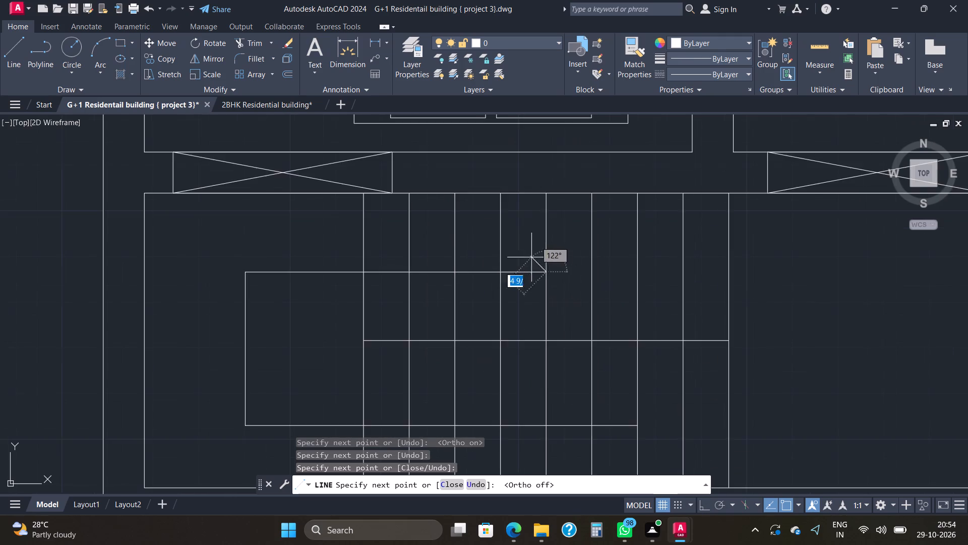
{"action": "scroll", "coordinate": [540, 254], "scroll_direction": "up", "scroll_amount": 1}
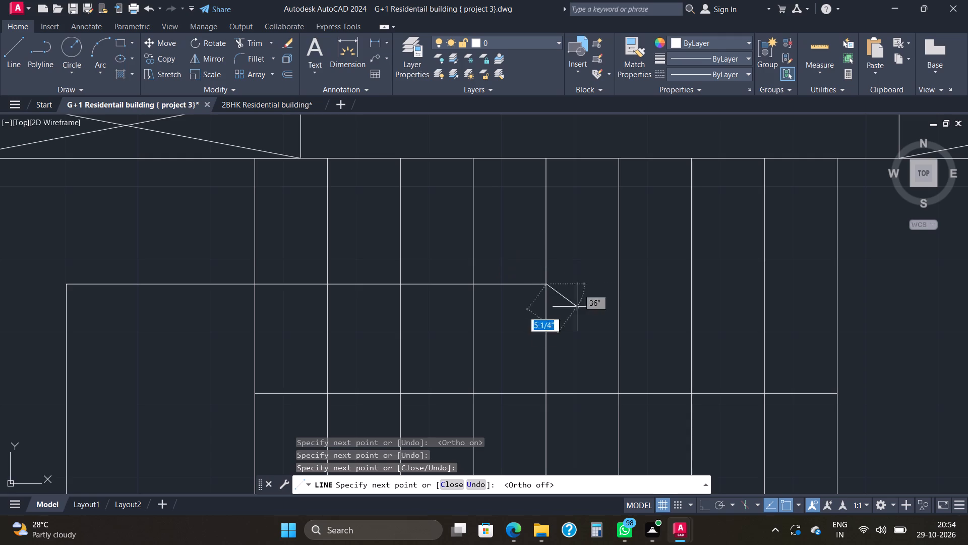
{"action": "left_click", "coordinate": [705, 504]}
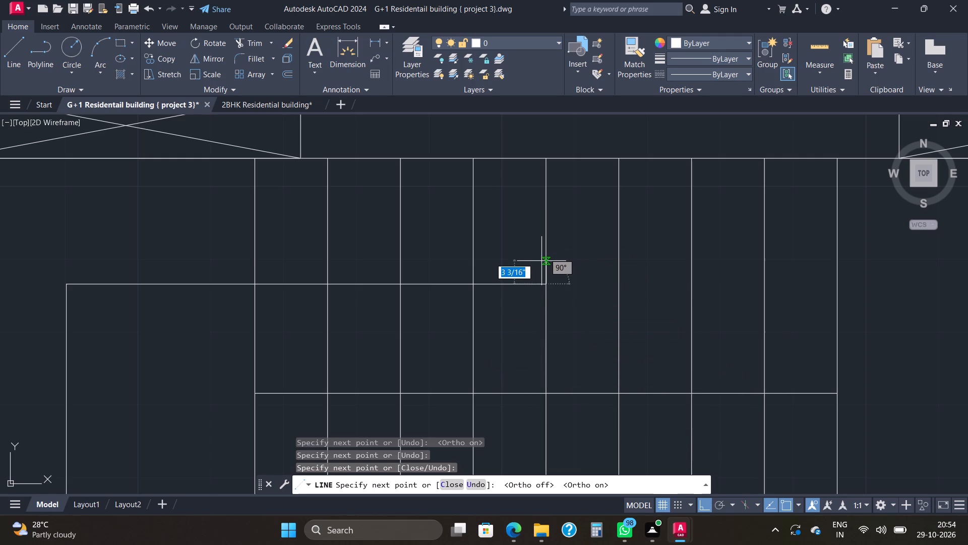
{"action": "left_click", "coordinate": [541, 261]}
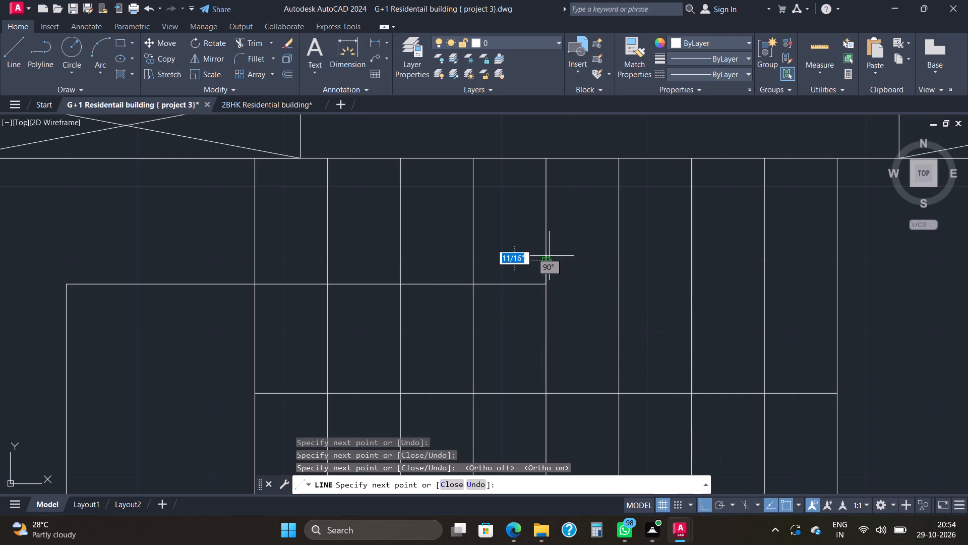
{"action": "key", "text": "F8"}
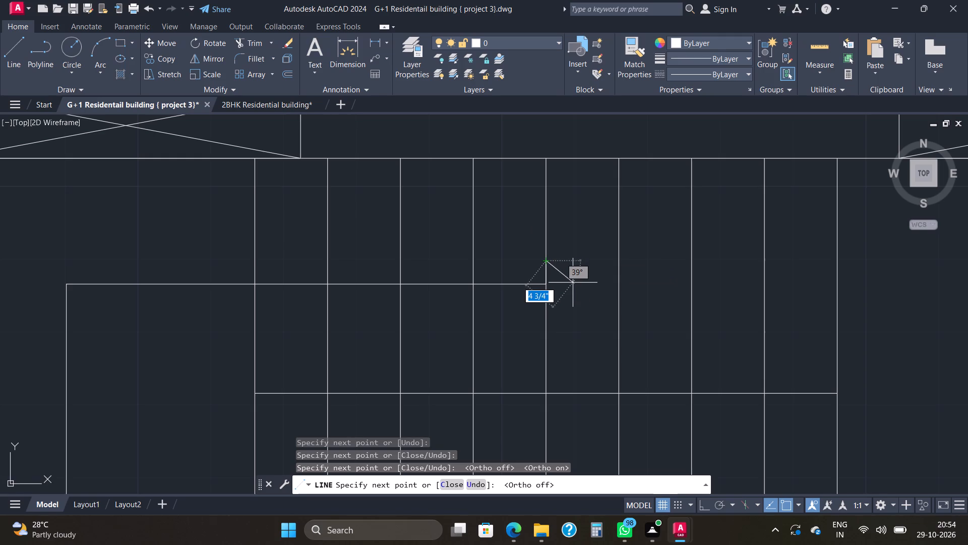
{"action": "left_click", "coordinate": [573, 283]}
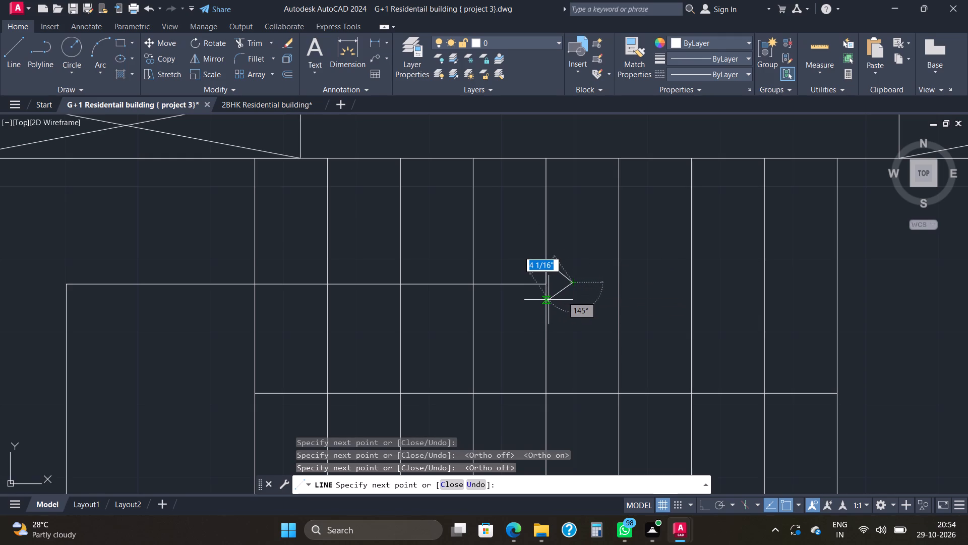
{"action": "scroll", "coordinate": [549, 300], "scroll_direction": "up", "scroll_amount": 2}
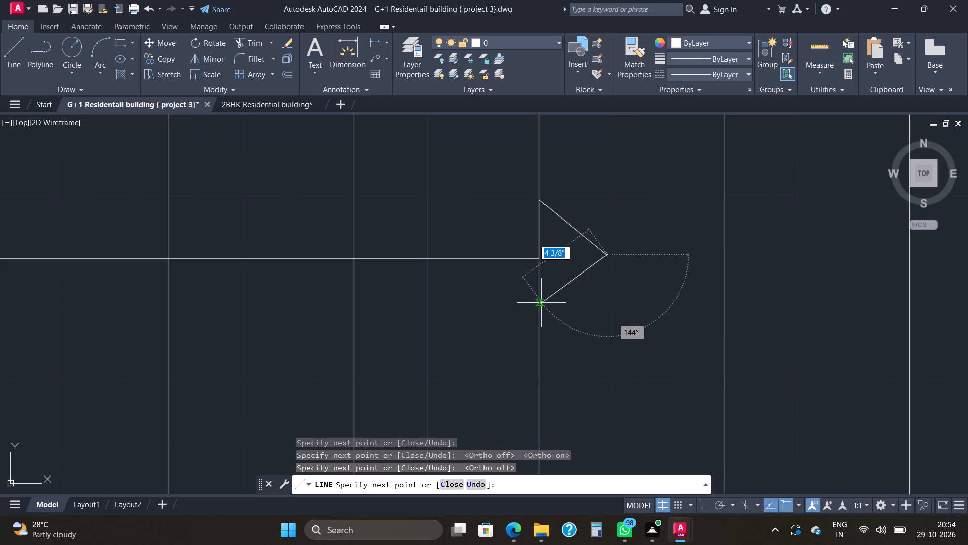
{"action": "left_click", "coordinate": [541, 303]}
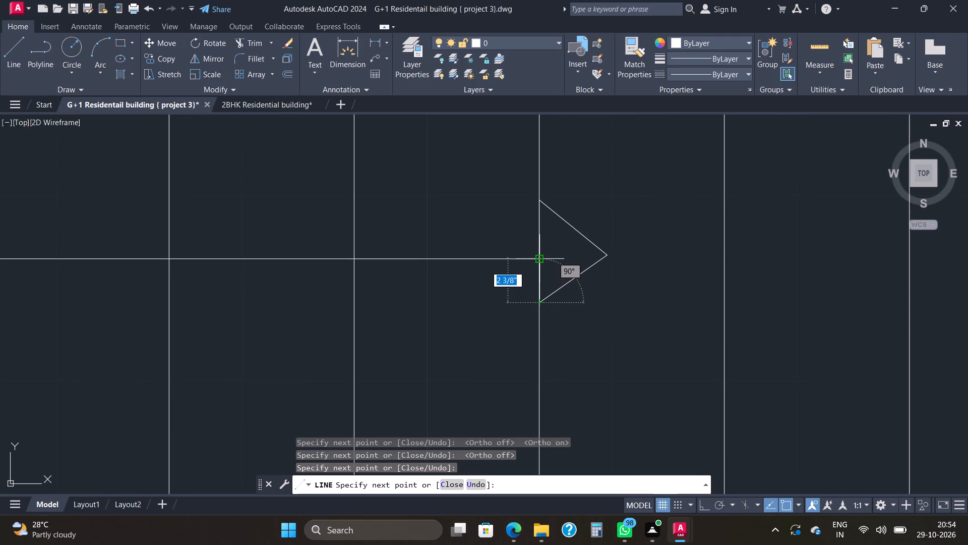
{"action": "left_click", "coordinate": [538, 260]}
{"action": "key", "text": "F8"}
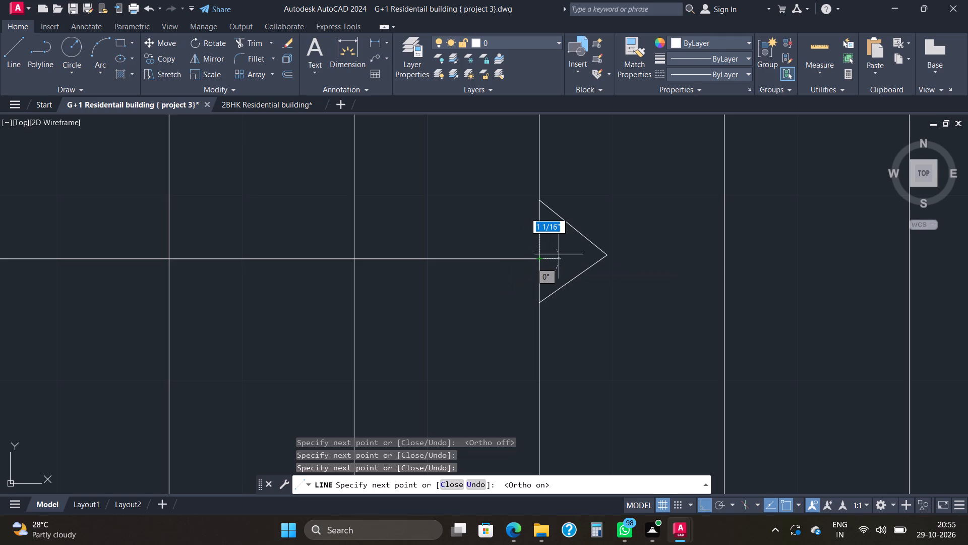
{"action": "key", "text": "Escape"}
{"action": "key", "text": "Escape"}
{"action": "key", "text": "Escape"}
{"action": "key", "text": "Escape"}
{"action": "key", "text": "Escape"}
{"action": "key", "text": "Escape"}
{"action": "key", "text": "Escape"}
{"action": "key", "text": "Escape"}
{"action": "key", "text": "Escape"}
{"action": "key", "text": "Escape"}
{"action": "key", "text": "Escape"}
{"action": "key", "text": "Escape"}
{"action": "key", "text": "Escape"}
{"action": "key", "text": "Escape"}
{"action": "key", "text": "Escape"}
{"action": "key", "text": "Escape"}
{"action": "key", "text": "Escape"}
{"action": "key", "text": "Escape"}
{"action": "key", "text": "Escape"}
{"action": "key", "text": "Escape"}
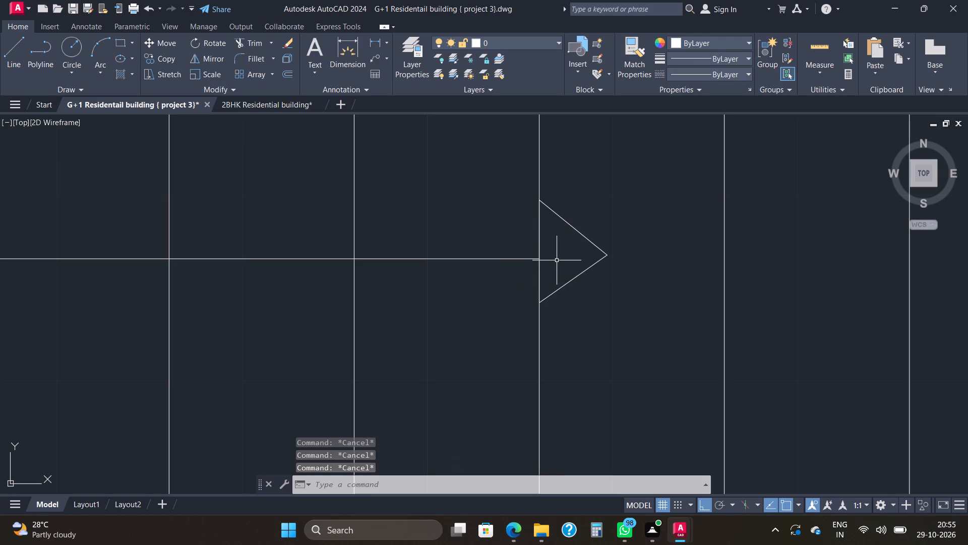
{"action": "scroll", "coordinate": [557, 263], "scroll_direction": "down", "scroll_amount": 3}
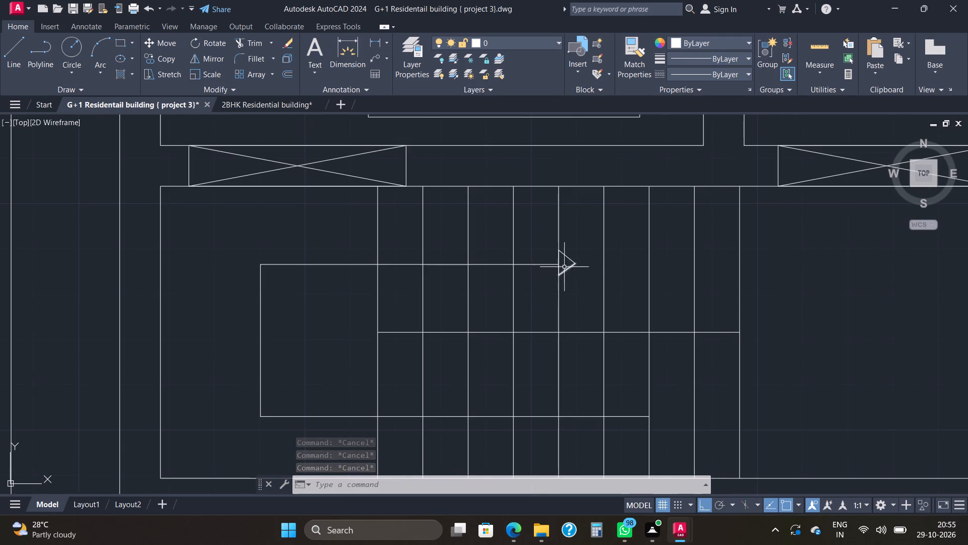
Move the whole arrowhead triangle a short distance east, clear of the upper flight's middle tread line.
{"action": "scroll", "coordinate": [562, 267], "scroll_direction": "up", "scroll_amount": 3}
{"action": "left_click", "coordinate": [580, 217]}
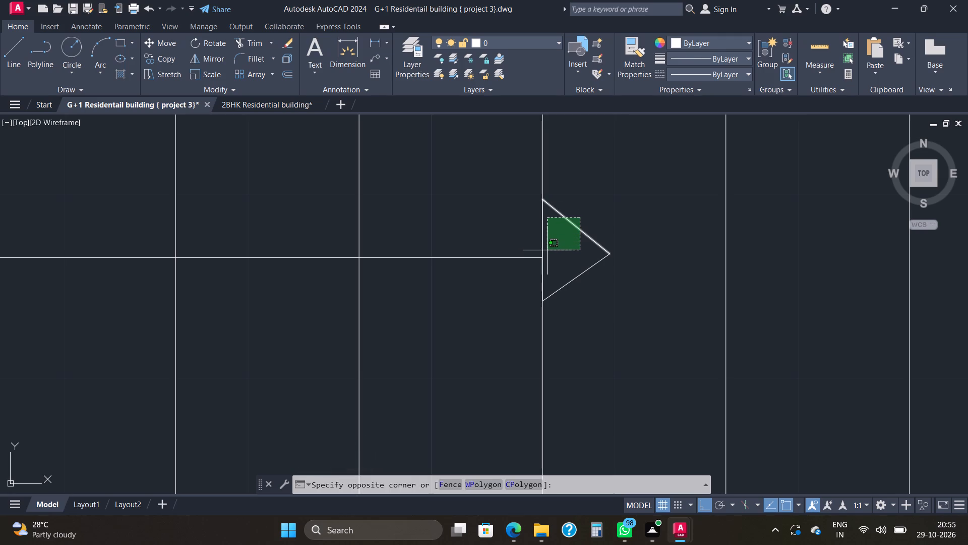
{"action": "key", "text": "Escape"}
{"action": "key", "text": "Escape"}
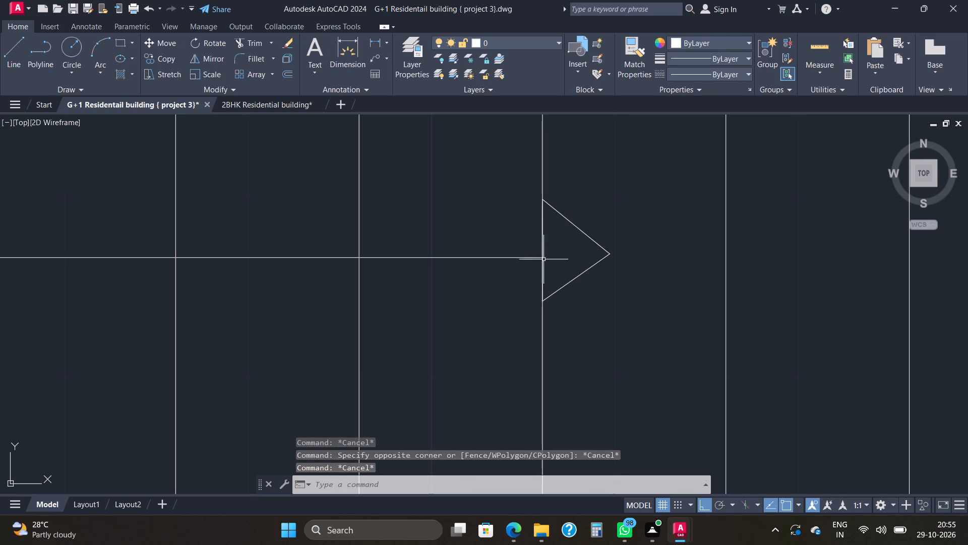
{"action": "key", "text": "Escape"}
{"action": "left_click", "coordinate": [577, 287]}
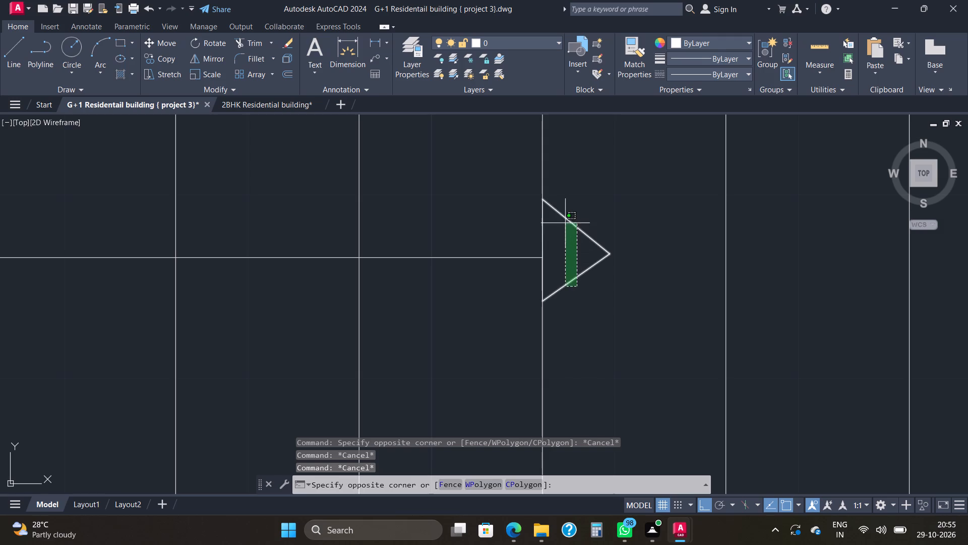
{"action": "left_click", "coordinate": [566, 219]}
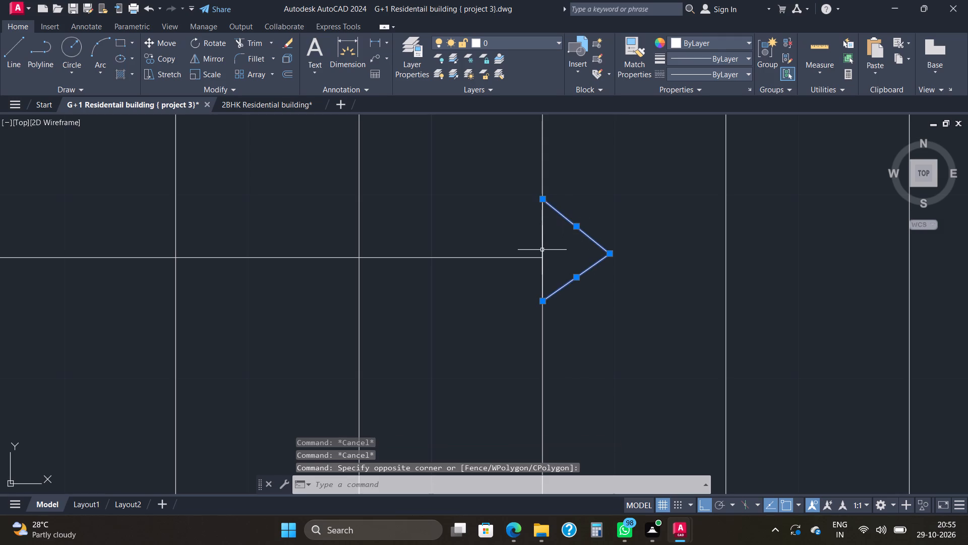
{"action": "left_click", "coordinate": [541, 250]}
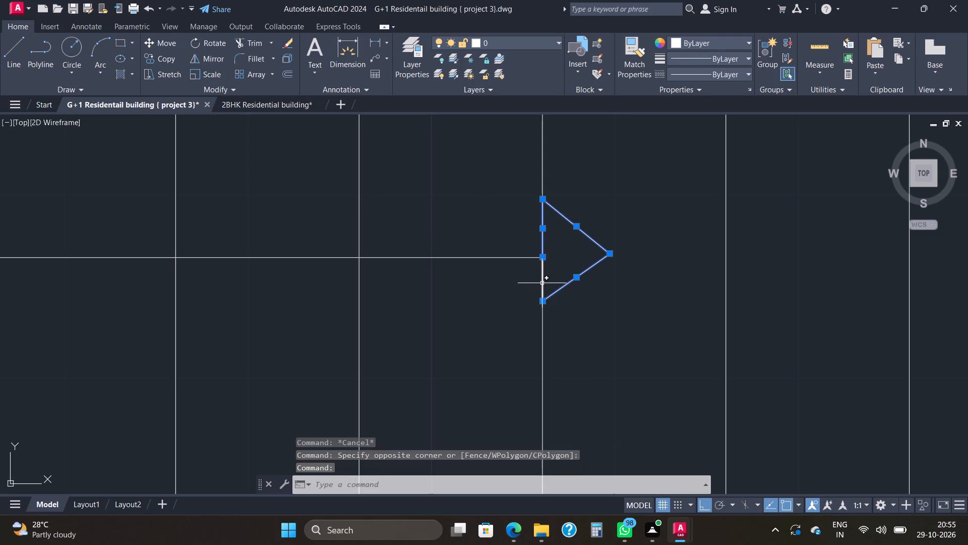
{"action": "left_click", "coordinate": [543, 279]}
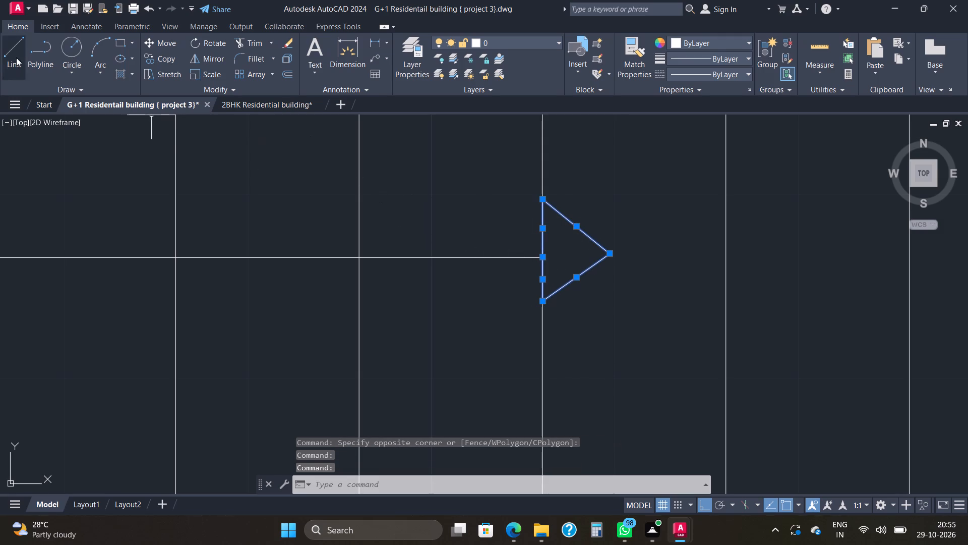
{"action": "left_click", "coordinate": [161, 39]}
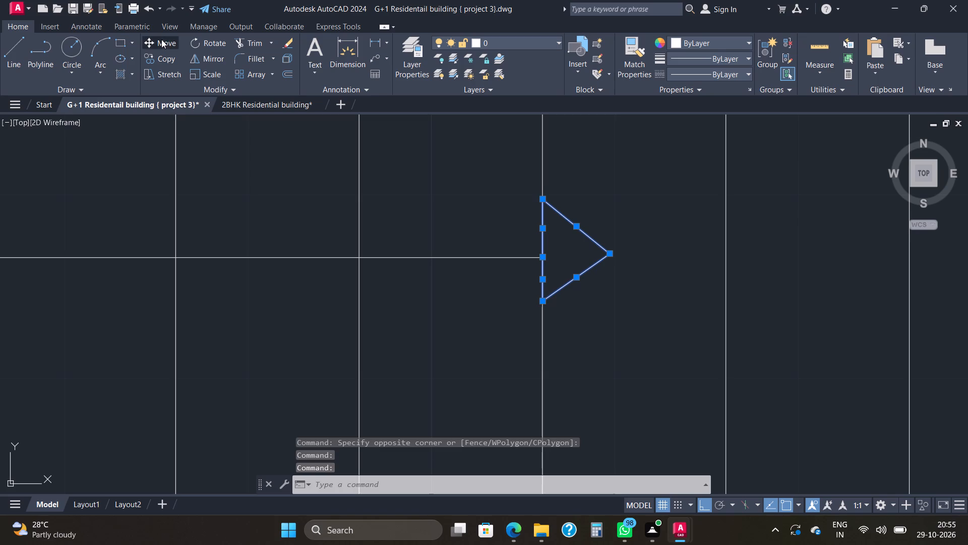
{"action": "left_click", "coordinate": [613, 251]}
{"action": "left_click", "coordinate": [644, 261]}
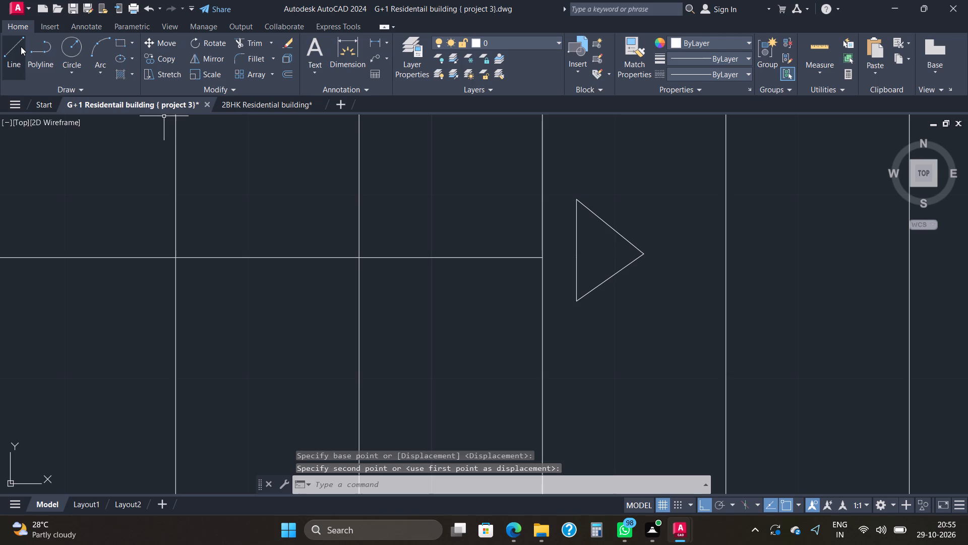
Extend the upper direction line east to meet the arrowhead's base.
{"action": "type", "text": "ex"}
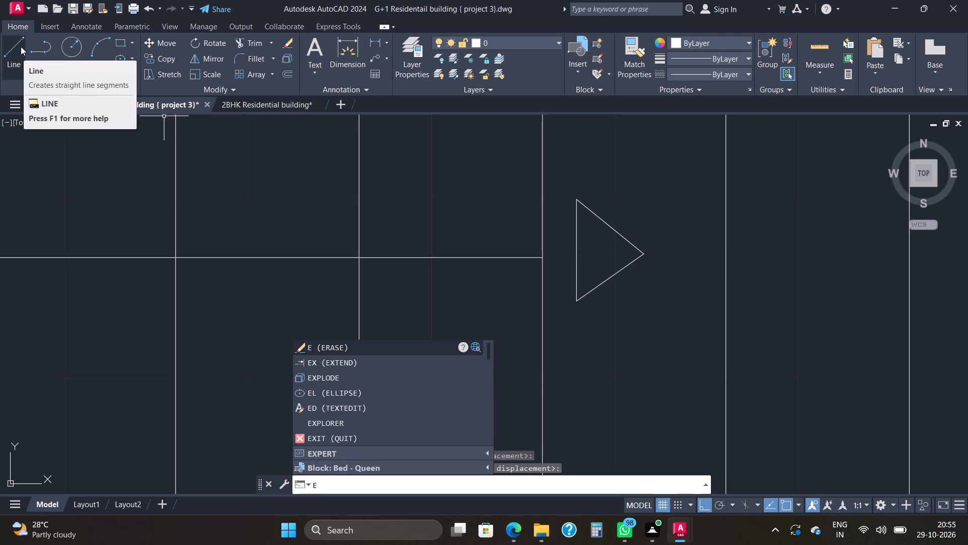
{"action": "left_click", "coordinate": [348, 347]}
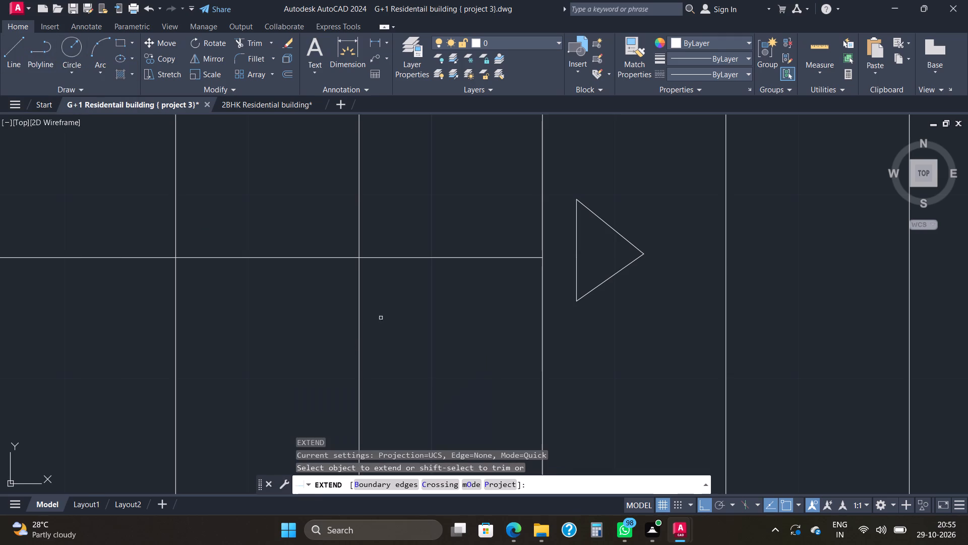
{"action": "left_click", "coordinate": [544, 258]}
{"action": "key", "text": "Escape"}
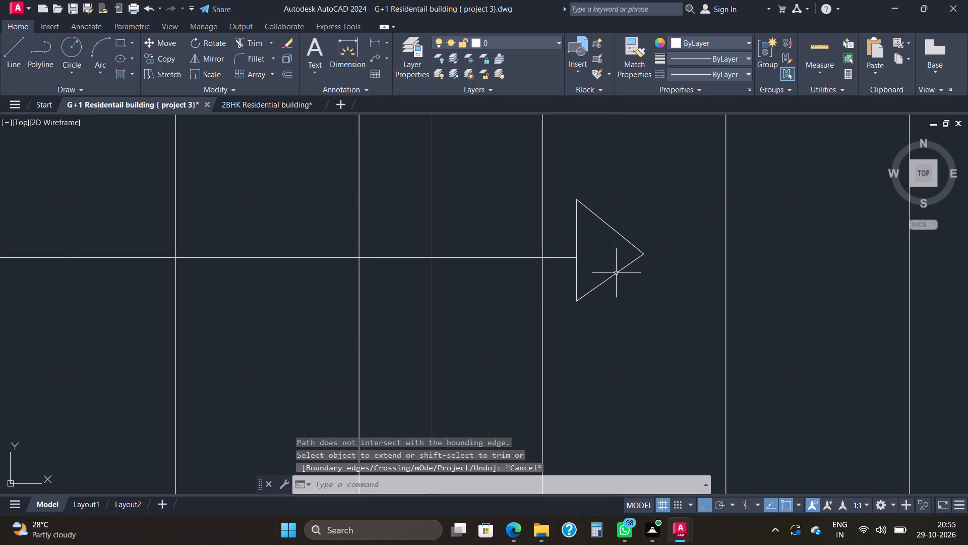
{"action": "key", "text": "Escape"}
{"action": "key", "text": "Escape"}
{"action": "key", "text": "Escape"}
{"action": "key", "text": "Escape"}
{"action": "key", "text": "Escape"}
{"action": "key", "text": "Escape"}
{"action": "key", "text": "Escape"}
{"action": "key", "text": "Escape"}
{"action": "key", "text": "Escape"}
{"action": "key", "text": "Escape"}
{"action": "key", "text": "Escape"}
{"action": "key", "text": "Escape"}
{"action": "key", "text": "Escape"}
{"action": "key", "text": "Escape"}
{"action": "key", "text": "Escape"}
{"action": "key", "text": "Escape"}
{"action": "key", "text": "Escape"}
{"action": "key", "text": "Escape"}
{"action": "key", "text": "Escape"}
{"action": "key", "text": "Escape"}
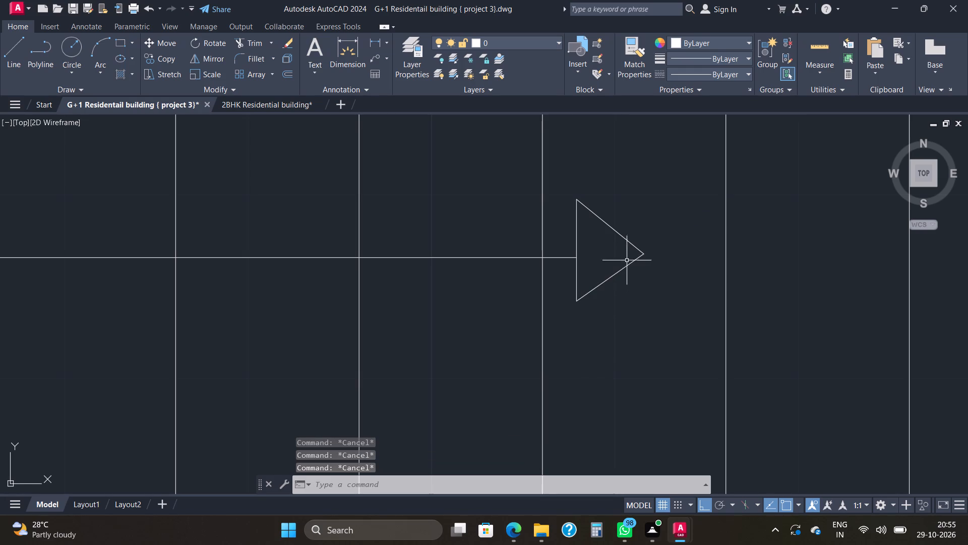
{"action": "key", "text": "Escape"}
Move the arrowhead triangle slightly south along its base so it is better centred on the direction line.
{"action": "left_click", "coordinate": [625, 220]}
{"action": "left_click", "coordinate": [572, 234]}
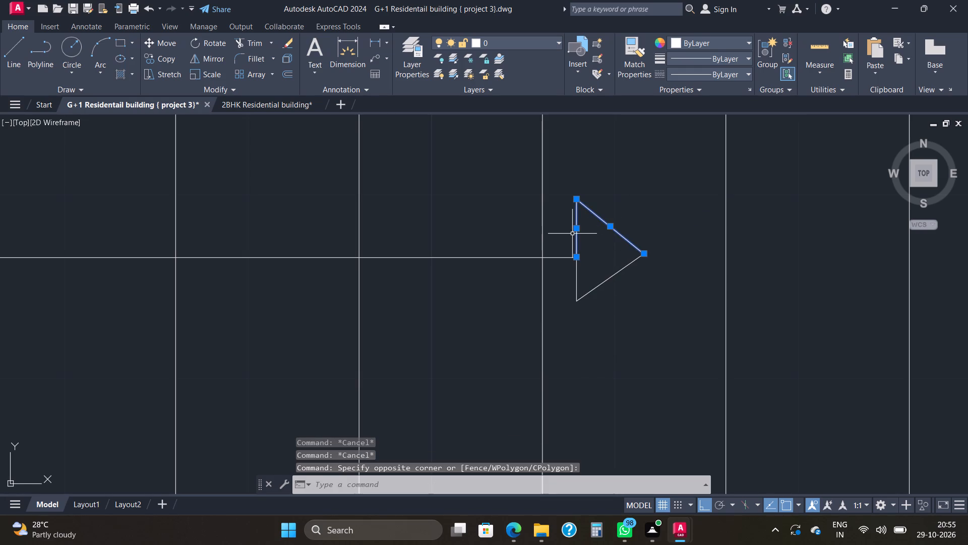
{"action": "left_click", "coordinate": [622, 276]}
{"action": "left_click", "coordinate": [567, 280]}
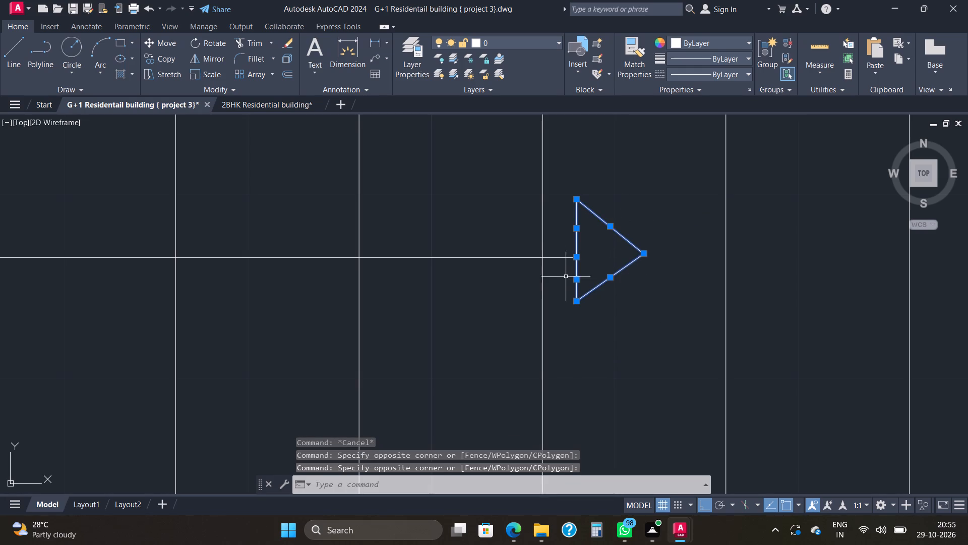
{"action": "left_click", "coordinate": [147, 38]}
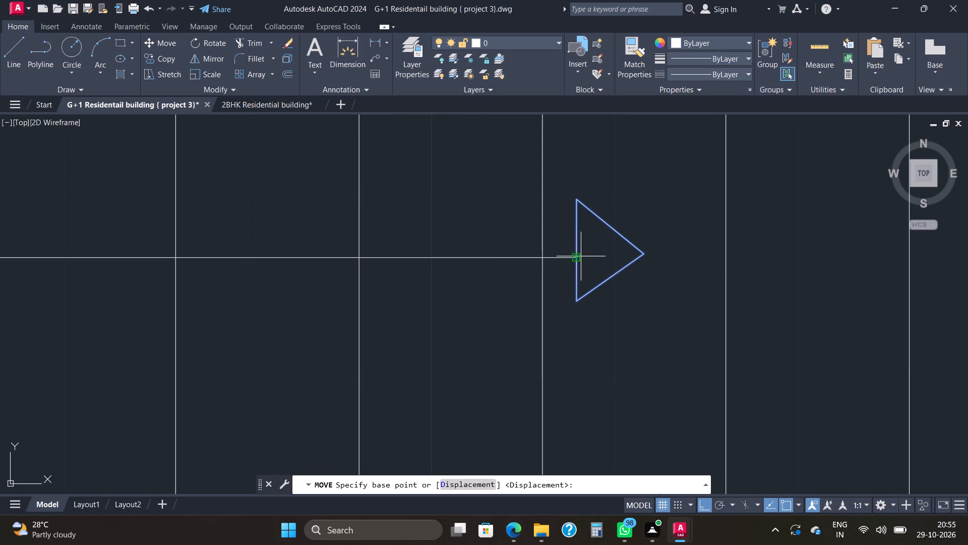
{"action": "left_click", "coordinate": [576, 257]}
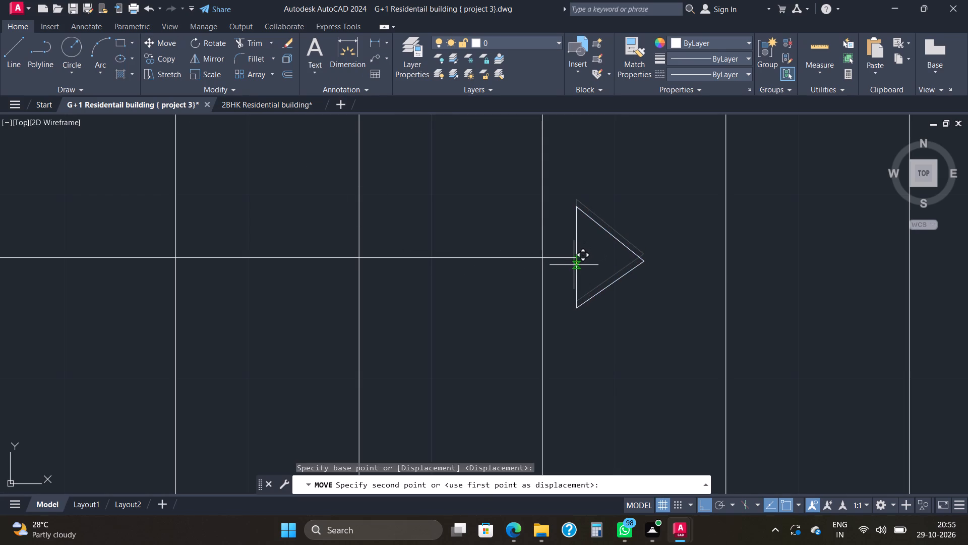
{"action": "left_click", "coordinate": [574, 266]}
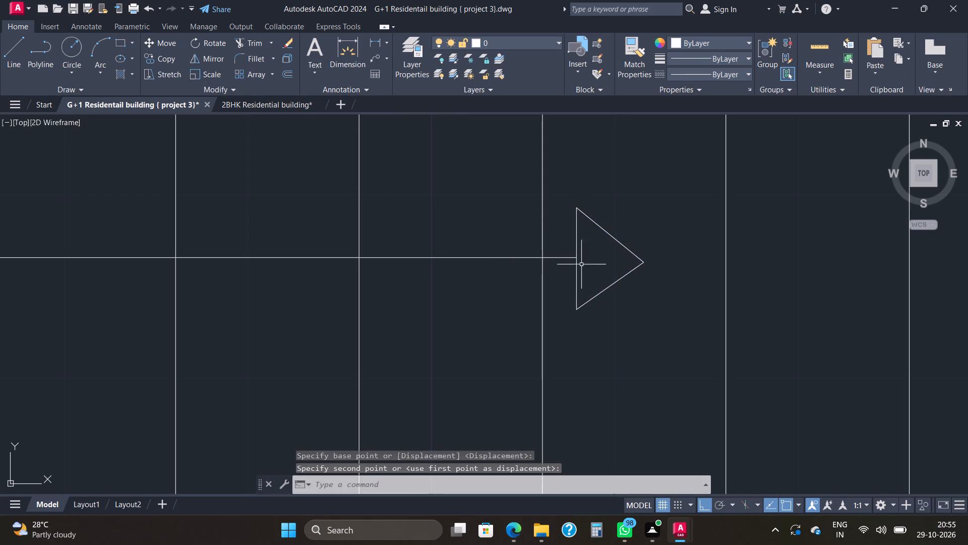
{"action": "scroll", "coordinate": [654, 342], "scroll_direction": "down", "scroll_amount": 3}
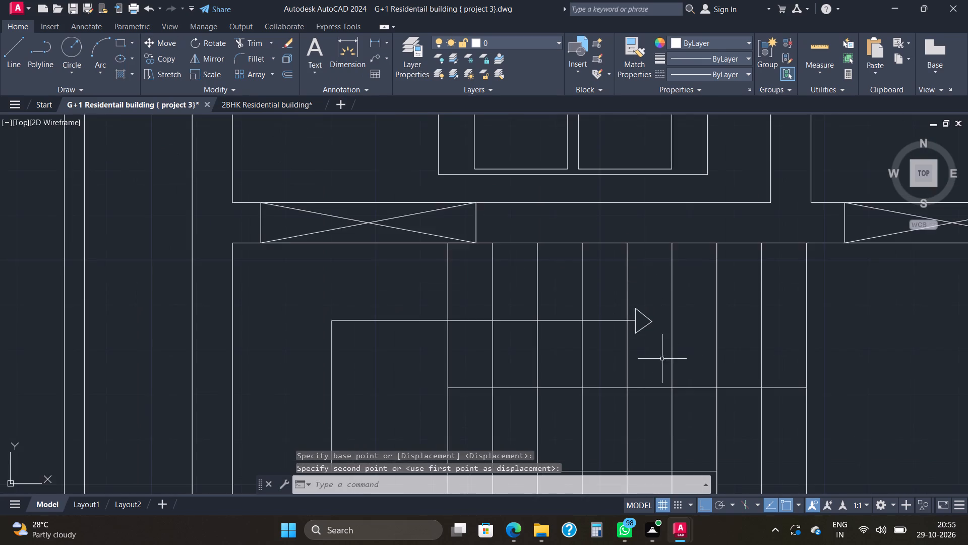
{"action": "scroll", "coordinate": [664, 361], "scroll_direction": "down", "scroll_amount": 2}
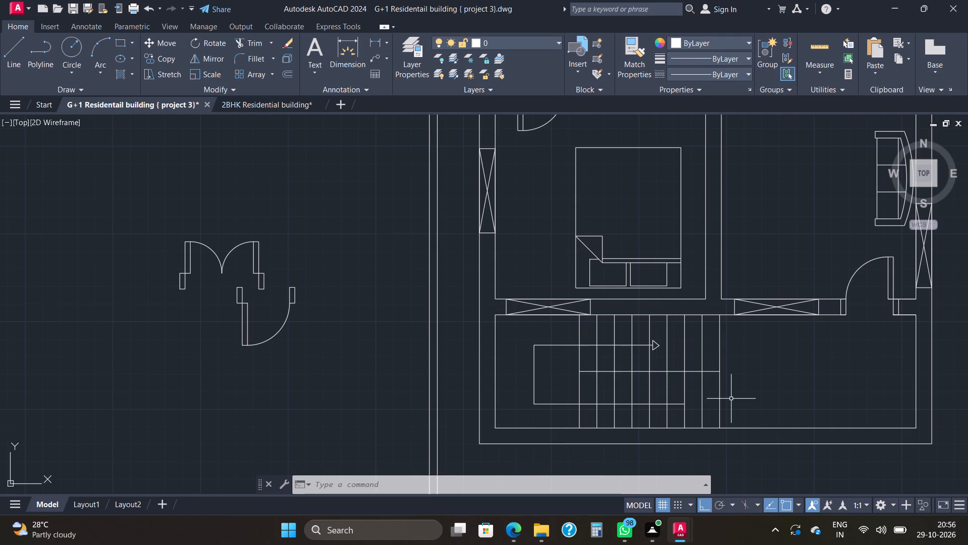
Trim away the upper flight's part of the easternmost tread line, north of the line dividing the two flights.
{"action": "type", "text": "tr"}
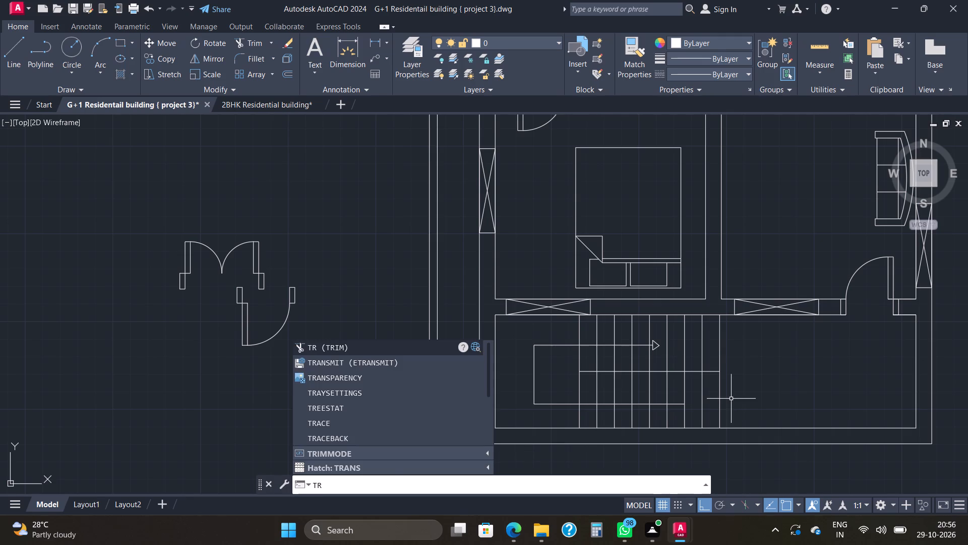
{"action": "key", "text": "Return"}
{"action": "key", "text": "Return"}
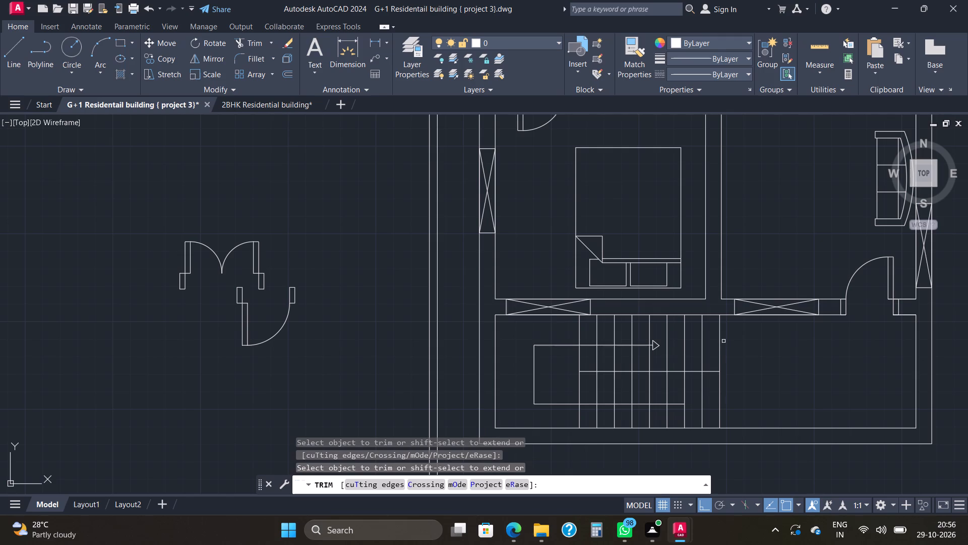
{"action": "left_click", "coordinate": [723, 341]}
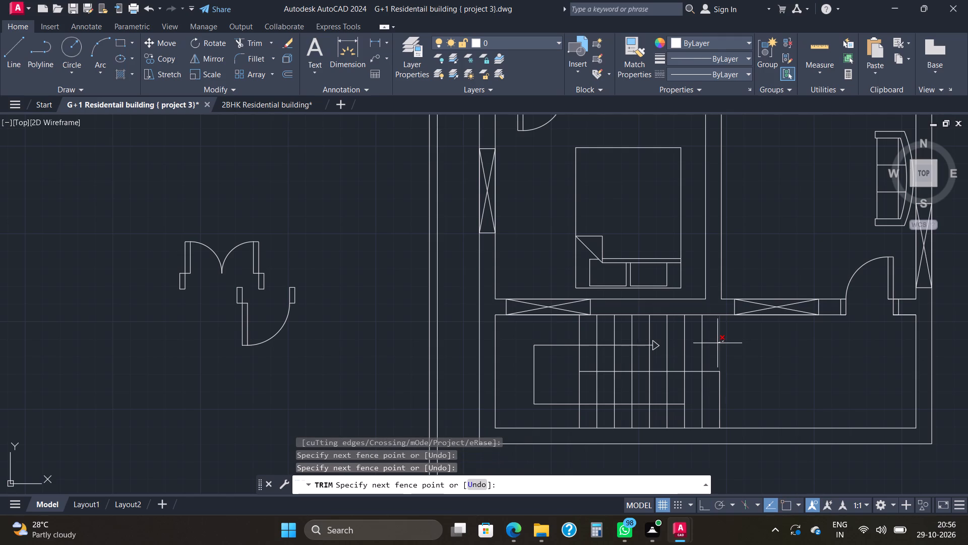
{"action": "left_click", "coordinate": [717, 343]}
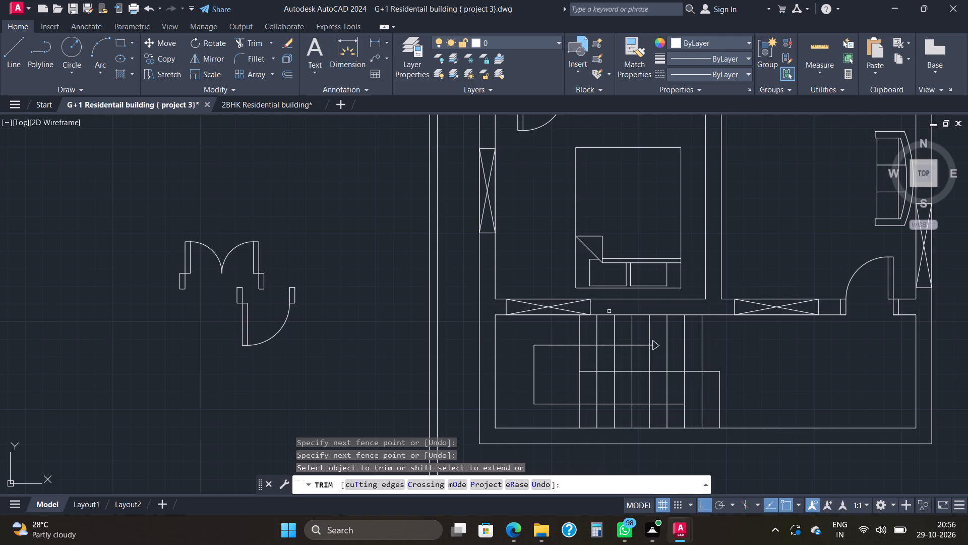
{"action": "key", "text": "Escape"}
{"action": "key", "text": "Escape"}
{"action": "key", "text": "Escape"}
{"action": "key", "text": "Escape"}
{"action": "key", "text": "Escape"}
{"action": "key", "text": "Escape"}
{"action": "key", "text": "Escape"}
{"action": "key", "text": "Escape"}
{"action": "key", "text": "Escape"}
{"action": "key", "text": "Escape"}
{"action": "key", "text": "Escape"}
{"action": "key", "text": "Escape"}
{"action": "key", "text": "Escape"}
{"action": "key", "text": "Escape"}
{"action": "key", "text": "Escape"}
{"action": "key", "text": "Escape"}
{"action": "key", "text": "Escape"}
{"action": "key", "text": "Escape"}
{"action": "key", "text": "Escape"}
{"action": "key", "text": "Escape"}
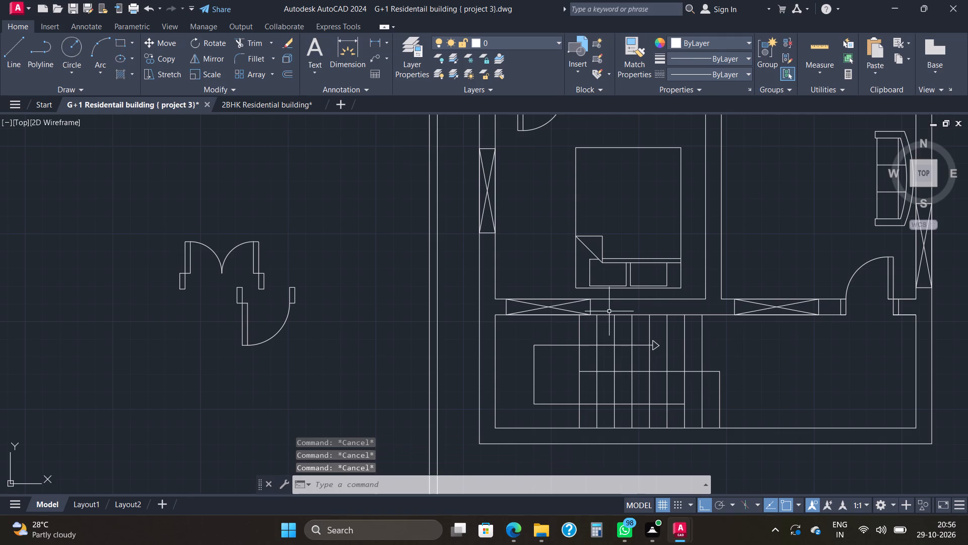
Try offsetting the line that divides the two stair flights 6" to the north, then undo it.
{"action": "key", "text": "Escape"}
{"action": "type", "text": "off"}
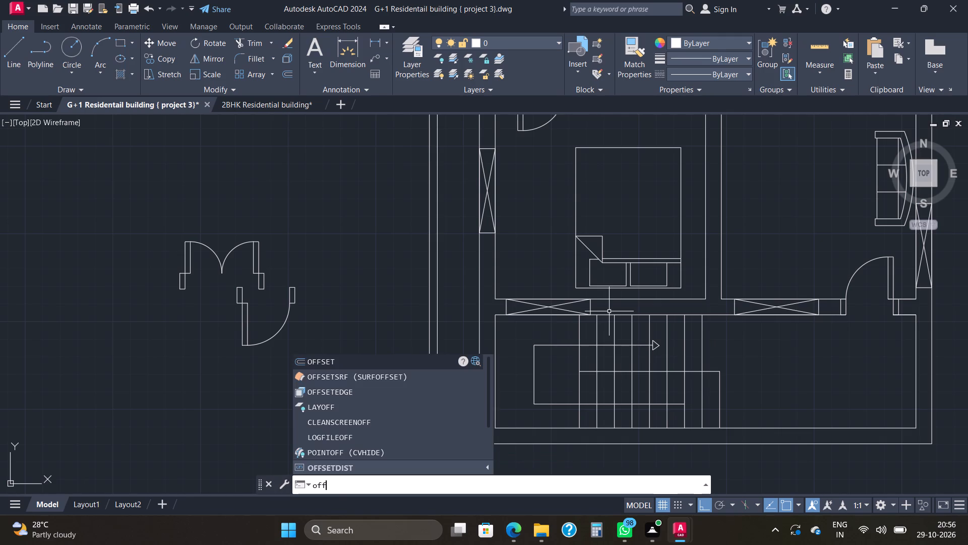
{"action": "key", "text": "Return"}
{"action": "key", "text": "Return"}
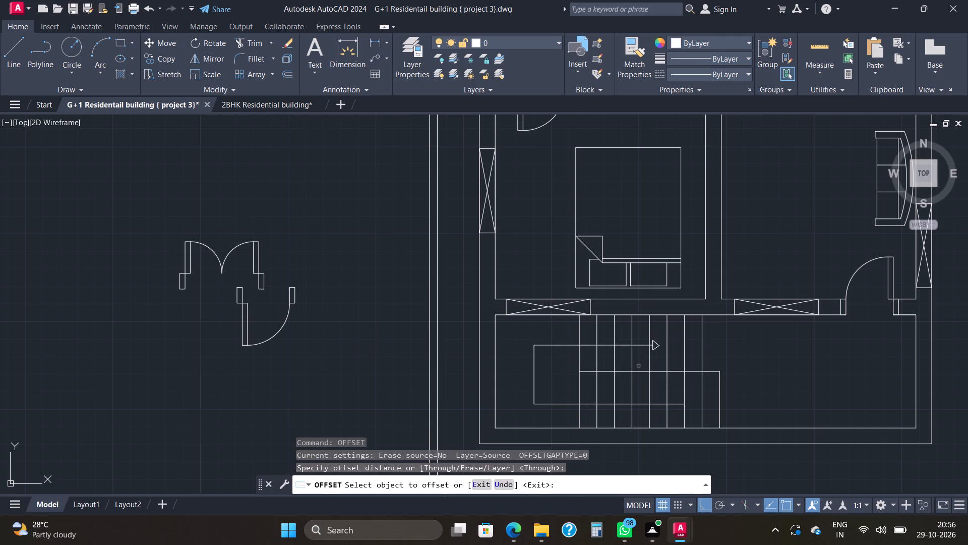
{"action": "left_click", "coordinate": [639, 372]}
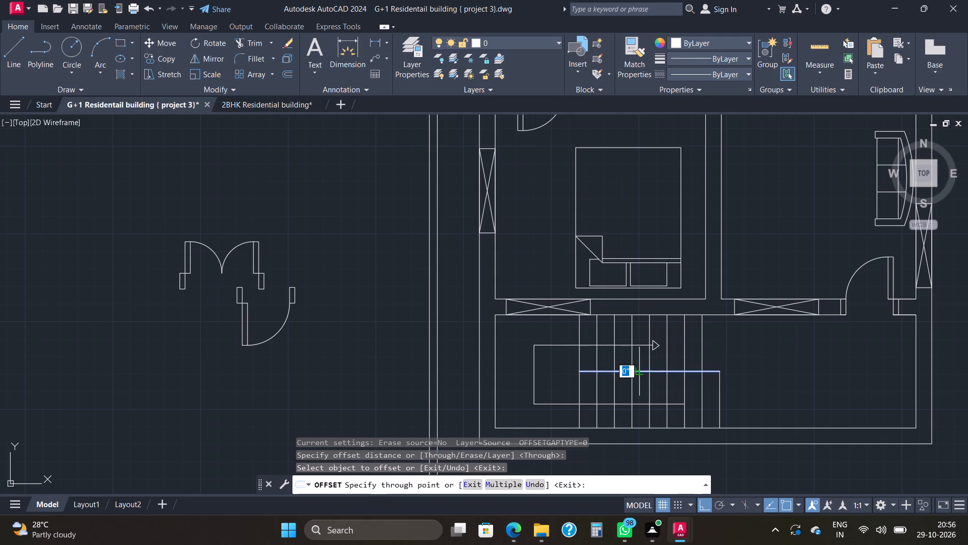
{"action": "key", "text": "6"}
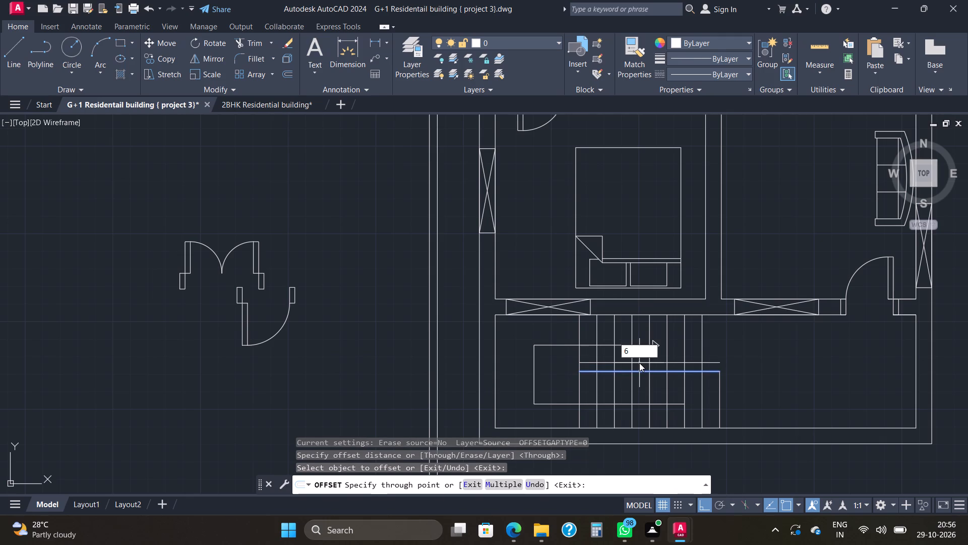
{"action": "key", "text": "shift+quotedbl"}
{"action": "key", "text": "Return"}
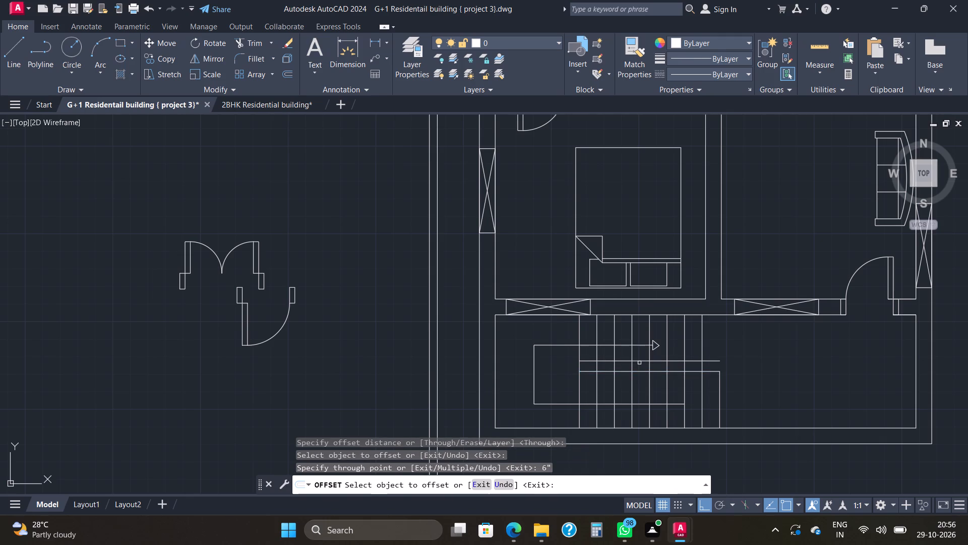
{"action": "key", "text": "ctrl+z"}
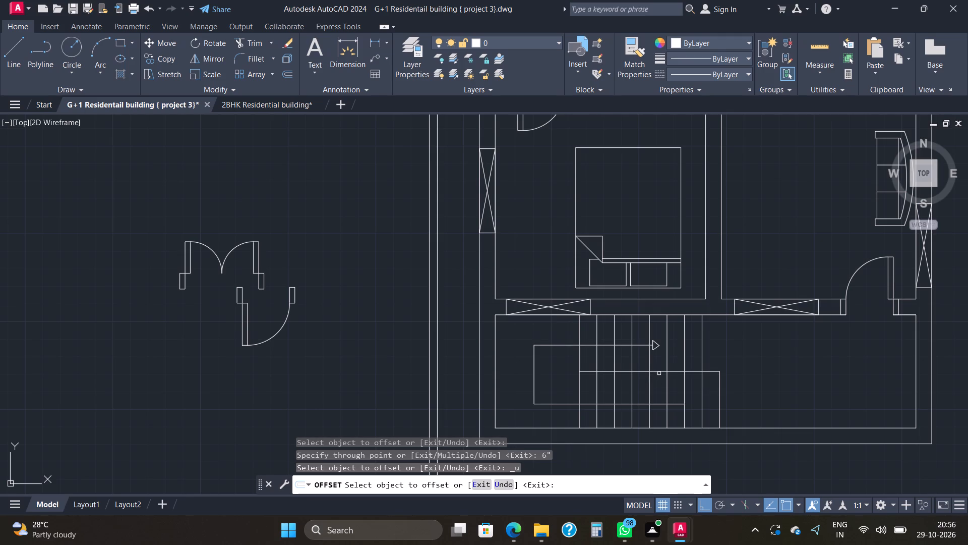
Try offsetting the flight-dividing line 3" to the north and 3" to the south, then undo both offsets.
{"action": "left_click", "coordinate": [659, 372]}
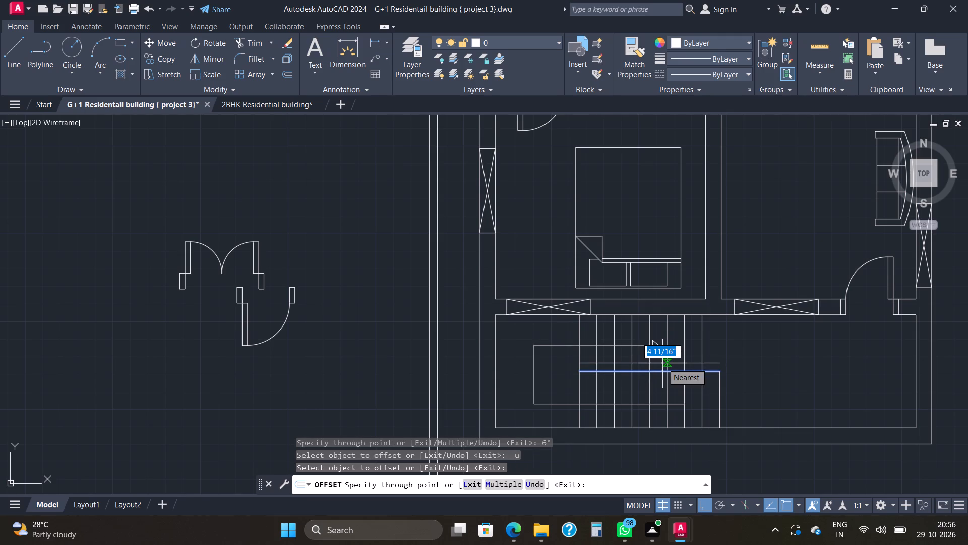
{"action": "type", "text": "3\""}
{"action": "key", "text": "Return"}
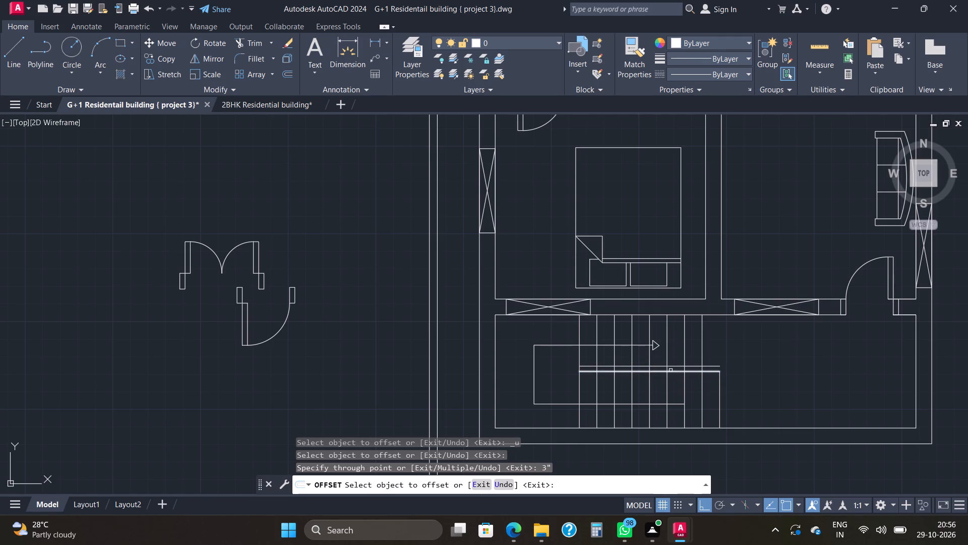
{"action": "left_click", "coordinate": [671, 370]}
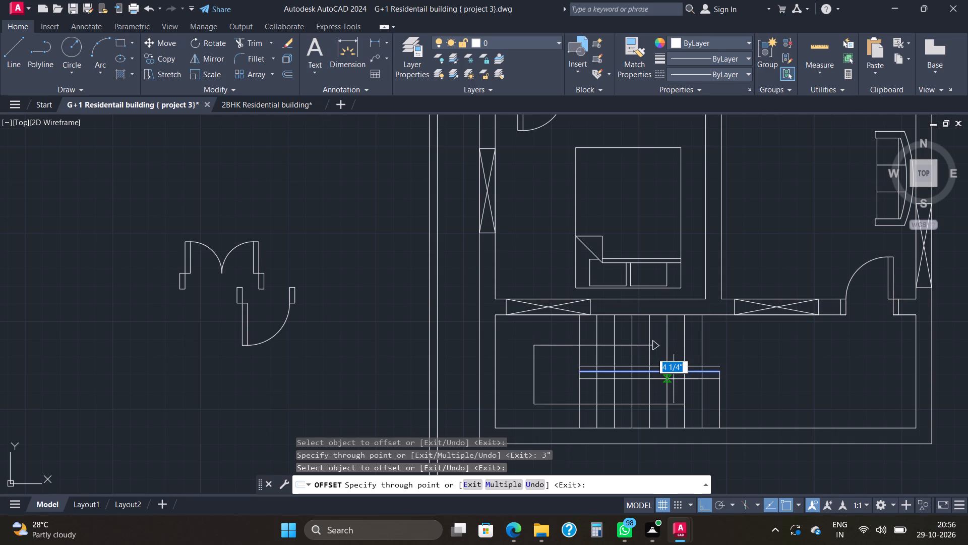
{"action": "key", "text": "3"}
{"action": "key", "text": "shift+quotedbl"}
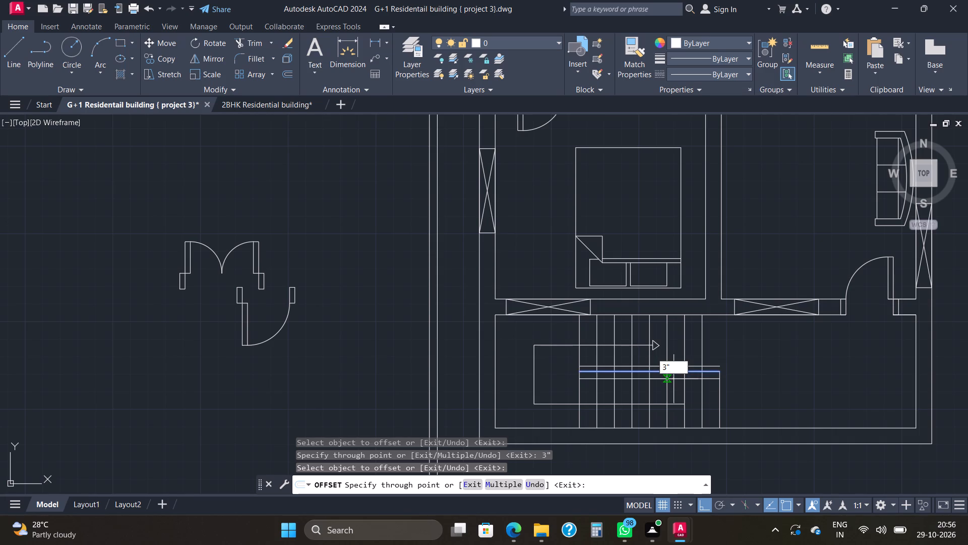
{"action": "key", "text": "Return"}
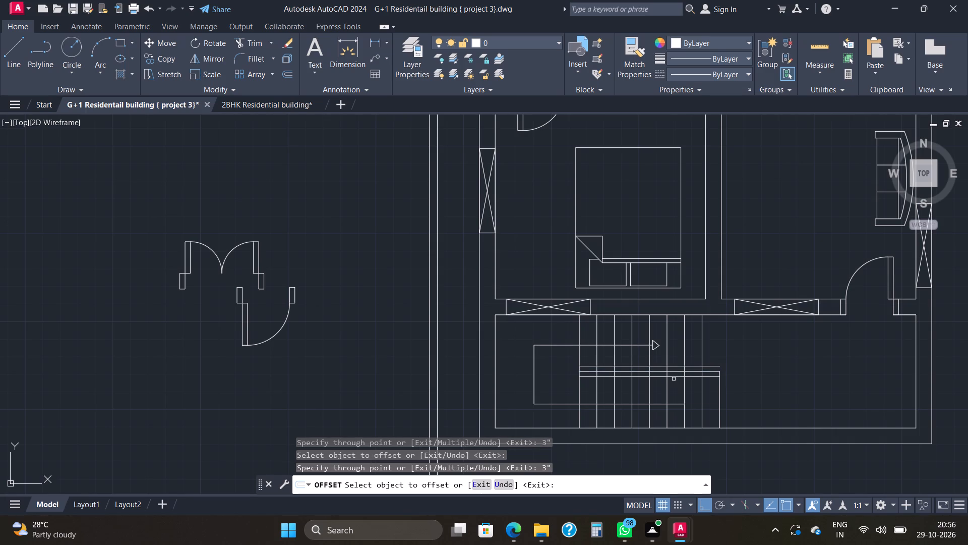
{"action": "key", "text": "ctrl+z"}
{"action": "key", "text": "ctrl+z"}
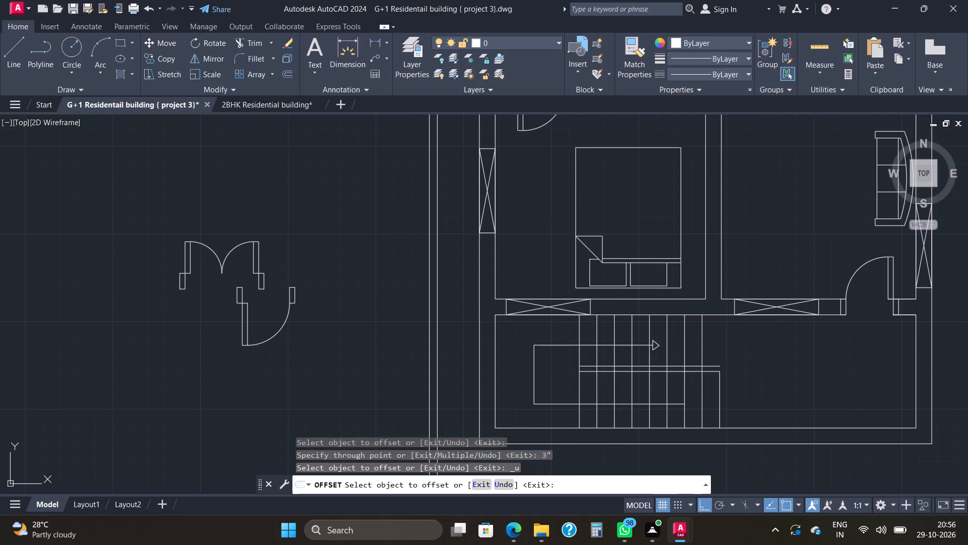
Offset the line dividing the two stair flights 1.5" to the north and 1.5" to the south.
{"action": "left_click", "coordinate": [673, 371]}
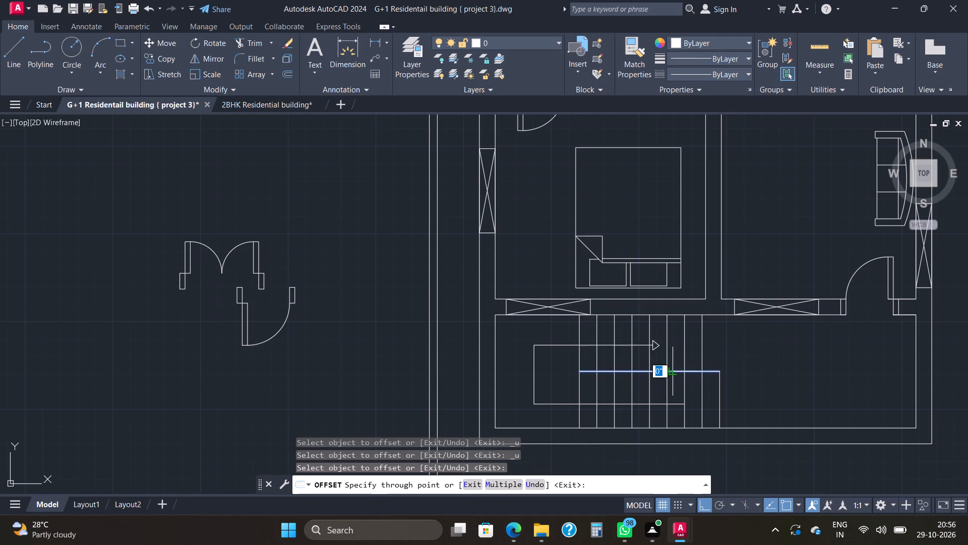
{"action": "type", "text": "1.5\""}
{"action": "key", "text": "Return"}
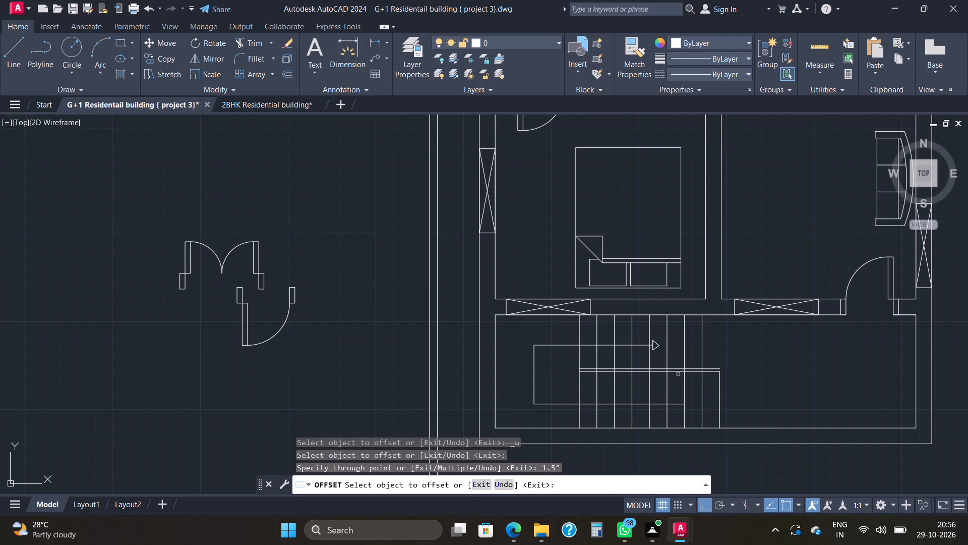
{"action": "left_click", "coordinate": [678, 372]}
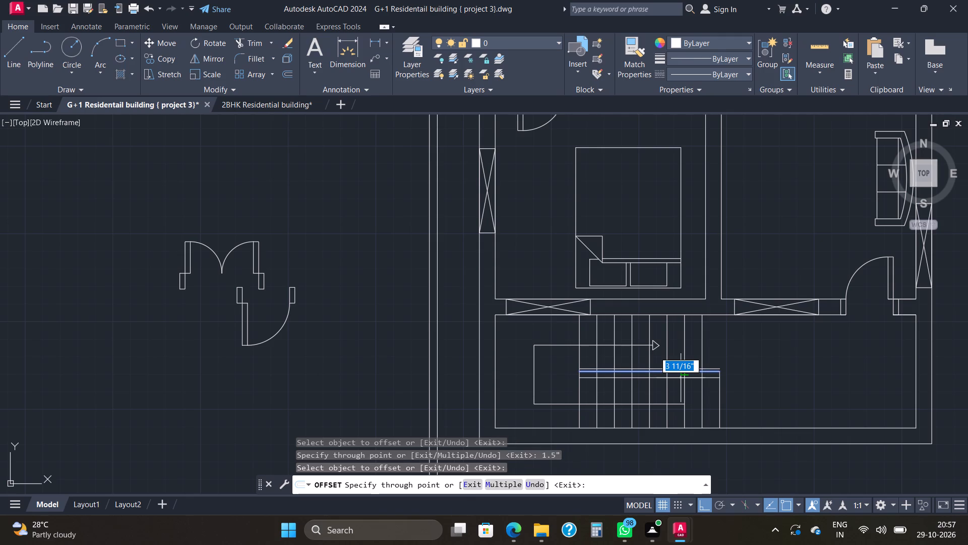
{"action": "type", "text": "1.5"}
{"action": "key", "text": "shift+quotedbl"}
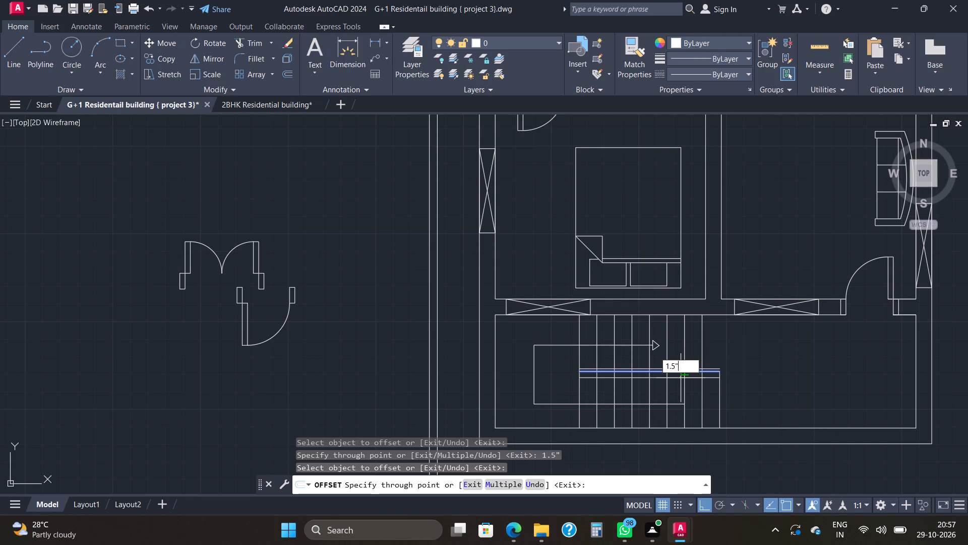
{"action": "key", "text": "Return"}
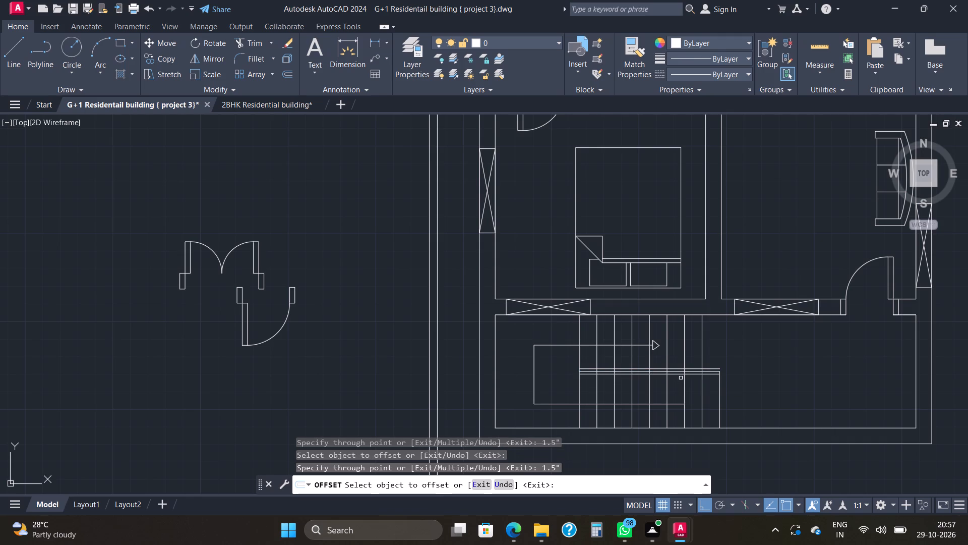
{"action": "key", "text": "Escape"}
{"action": "key", "text": "Escape"}
{"action": "key", "text": "Escape"}
{"action": "key", "text": "Escape"}
{"action": "key", "text": "Escape"}
{"action": "key", "text": "Escape"}
{"action": "key", "text": "Escape"}
{"action": "key", "text": "Escape"}
{"action": "key", "text": "Escape"}
{"action": "key", "text": "Escape"}
{"action": "key", "text": "Escape"}
{"action": "key", "text": "Escape"}
{"action": "key", "text": "Escape"}
{"action": "key", "text": "Escape"}
{"action": "key", "text": "Escape"}
Delete the original centre line between the two offset lines dividing the stair flights.
{"action": "scroll", "coordinate": [694, 372], "scroll_direction": "up", "scroll_amount": 2}
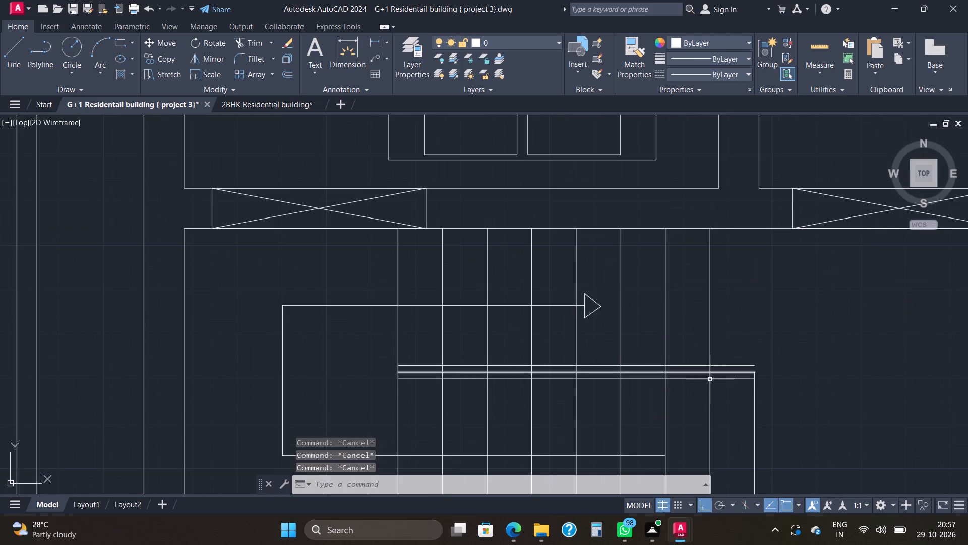
{"action": "left_click", "coordinate": [713, 373]}
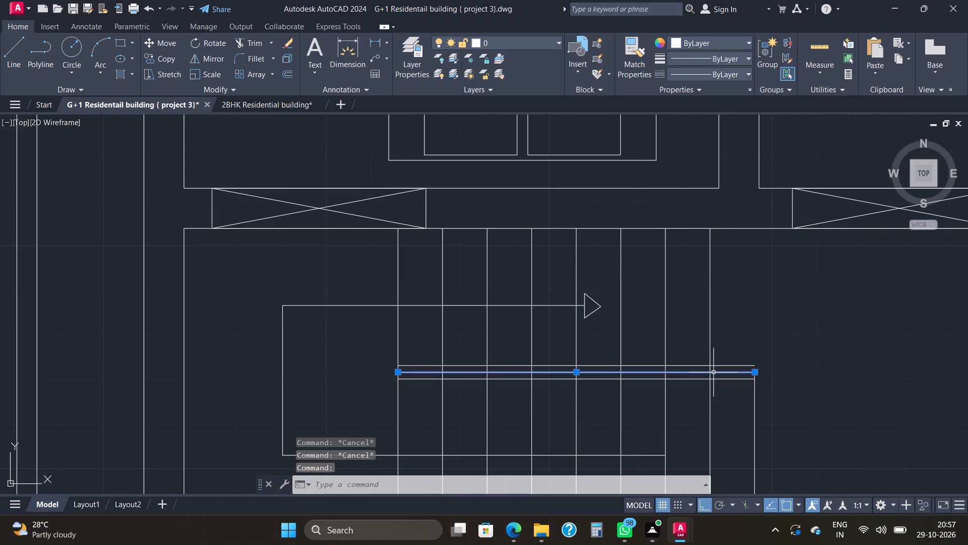
{"action": "key", "text": "Delete"}
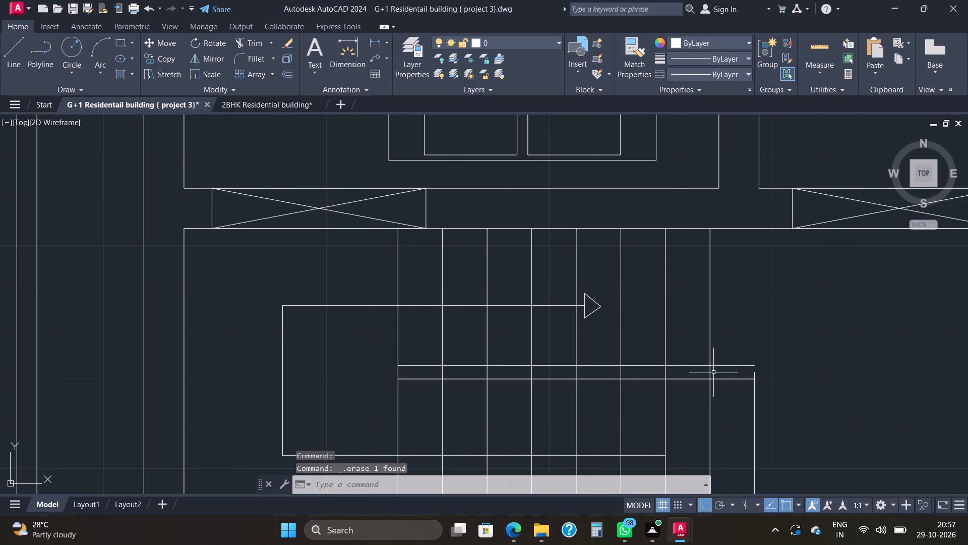
Trim the tread lines inside the narrow gap between the two divider lines, keeping the westernmost line whole.
{"action": "type", "text": "tr"}
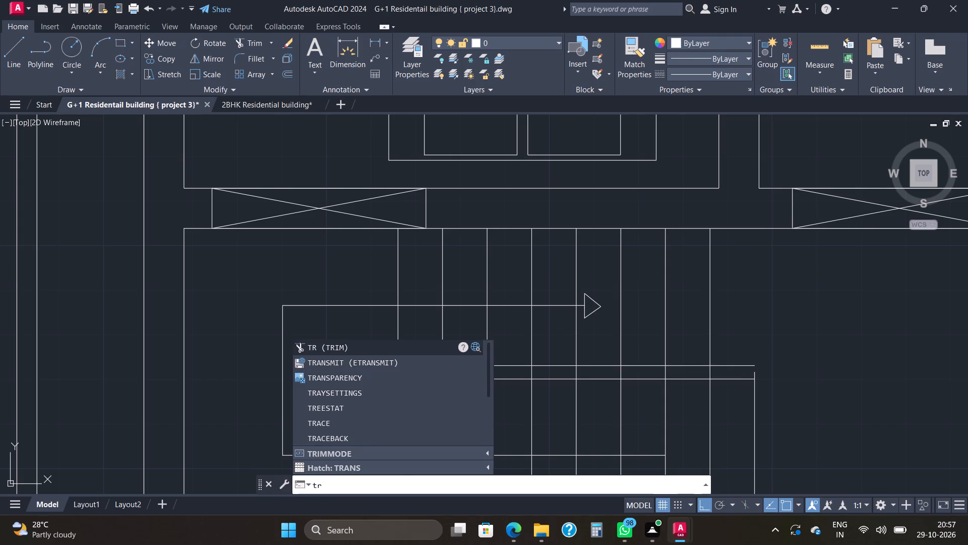
{"action": "key", "text": "Return"}
{"action": "key", "text": "Return"}
{"action": "left_click", "coordinate": [713, 372]}
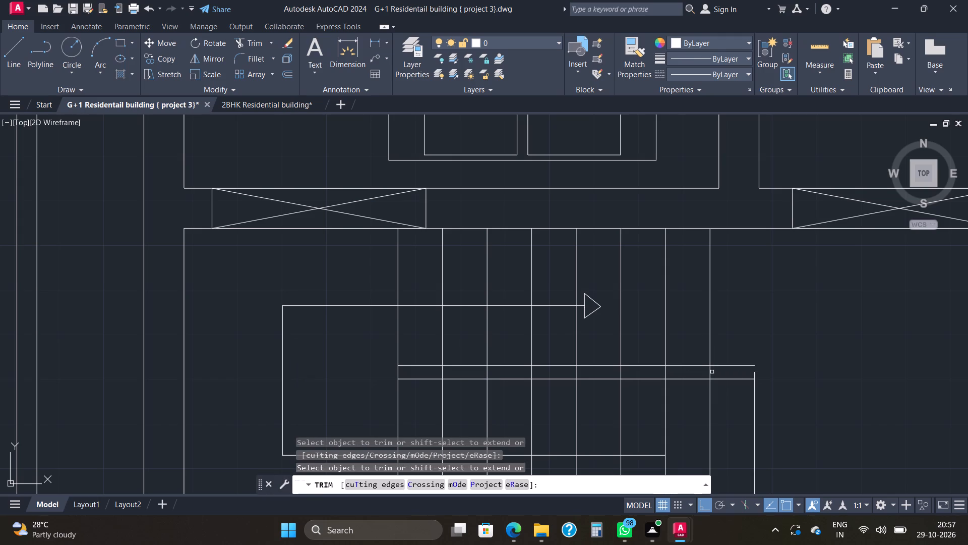
{"action": "left_click_drag", "start_coordinate": [714, 376], "coordinate": [700, 373]}
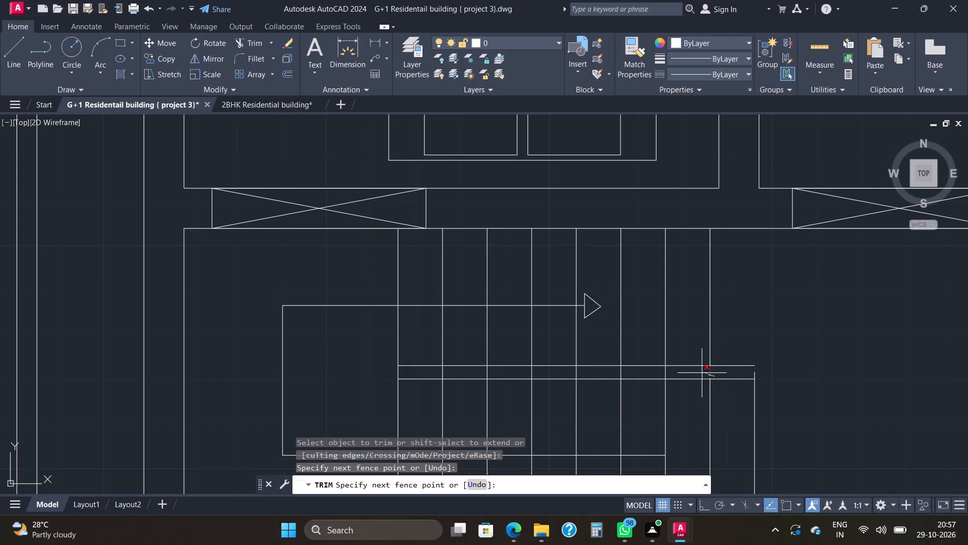
{"action": "left_click_drag", "start_coordinate": [700, 373], "coordinate": [585, 373]}
{"action": "left_click_drag", "start_coordinate": [585, 373], "coordinate": [496, 372]}
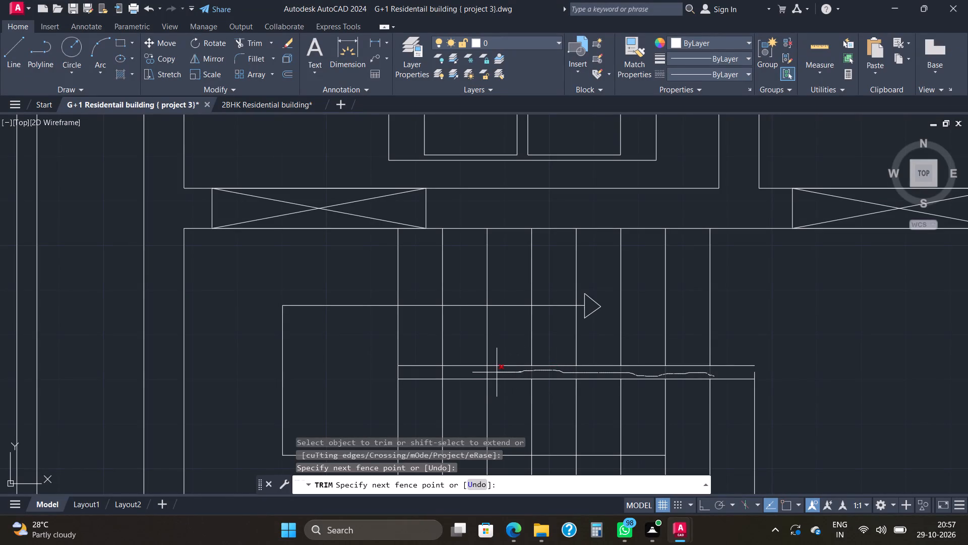
{"action": "left_click_drag", "start_coordinate": [496, 372], "coordinate": [426, 374]}
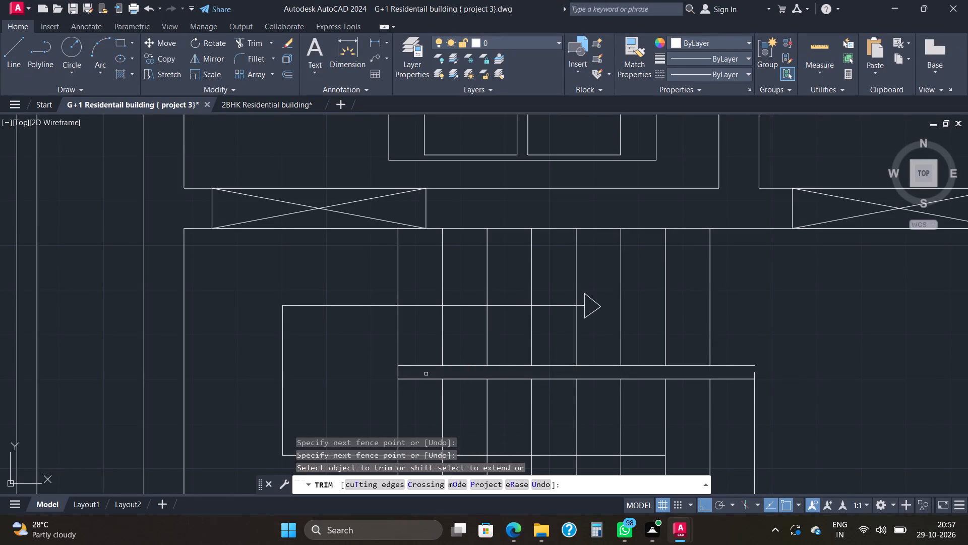
{"action": "key", "text": "Escape"}
{"action": "key", "text": "Escape"}
{"action": "key", "text": "Escape"}
{"action": "key", "text": "Escape"}
{"action": "key", "text": "Escape"}
{"action": "key", "text": "Escape"}
{"action": "key", "text": "Escape"}
{"action": "key", "text": "Escape"}
{"action": "key", "text": "Escape"}
{"action": "key", "text": "Escape"}
{"action": "key", "text": "Escape"}
{"action": "key", "text": "Escape"}
{"action": "key", "text": "Escape"}
{"action": "key", "text": "Escape"}
{"action": "key", "text": "Escape"}
{"action": "key", "text": "Escape"}
{"action": "key", "text": "Escape"}
{"action": "key", "text": "Escape"}
{"action": "key", "text": "Escape"}
{"action": "key", "text": "Escape"}
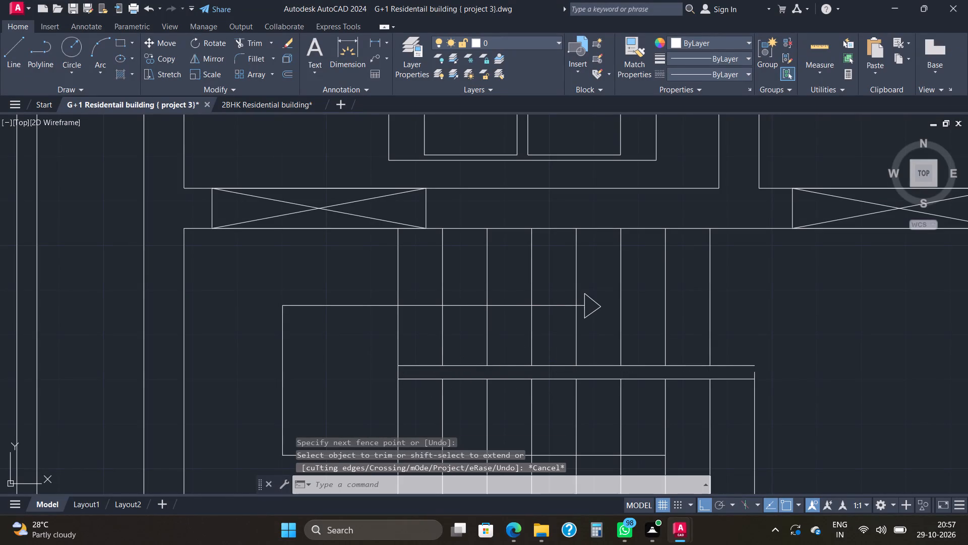
Extend the lower flight's easternmost tread line north to the upper divider line, closing the gap's east end.
{"action": "type", "text": "ex"}
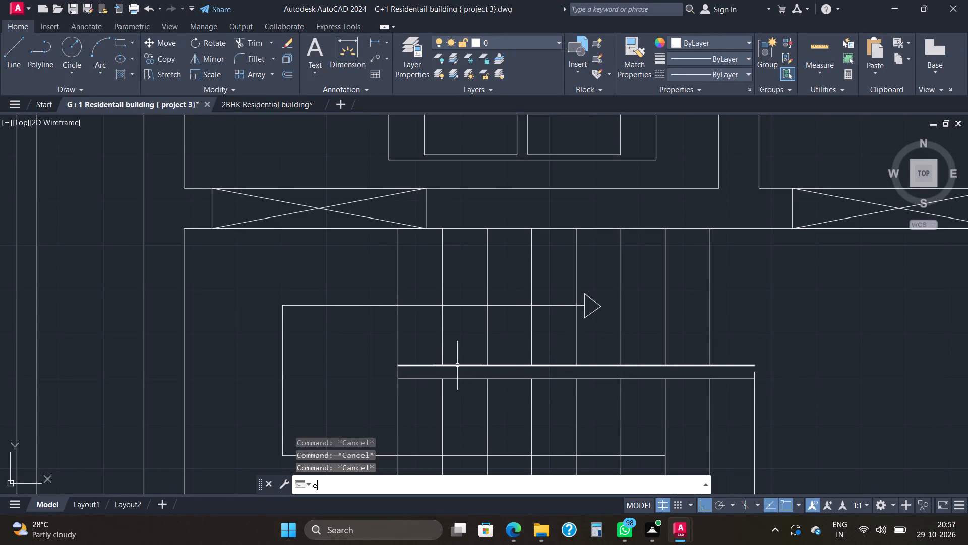
{"action": "left_click", "coordinate": [385, 346]}
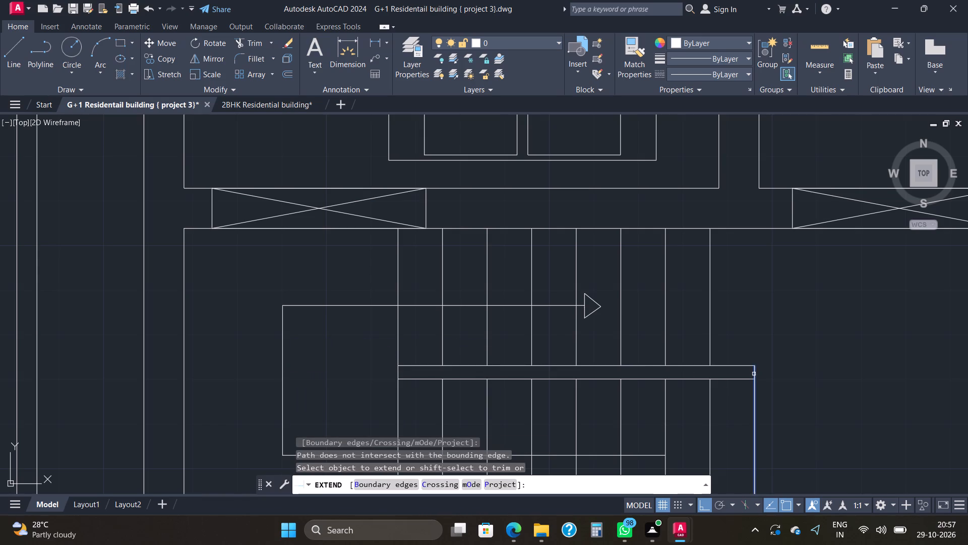
{"action": "left_click", "coordinate": [754, 374]}
{"action": "key", "text": "Escape"}
{"action": "key", "text": "Escape"}
{"action": "key", "text": "Escape"}
{"action": "key", "text": "Escape"}
{"action": "key", "text": "Escape"}
{"action": "key", "text": "Escape"}
{"action": "key", "text": "Escape"}
{"action": "key", "text": "Escape"}
{"action": "key", "text": "Escape"}
{"action": "key", "text": "Escape"}
{"action": "key", "text": "Escape"}
{"action": "key", "text": "Escape"}
{"action": "key", "text": "Escape"}
{"action": "key", "text": "Escape"}
{"action": "key", "text": "Escape"}
{"action": "key", "text": "Escape"}
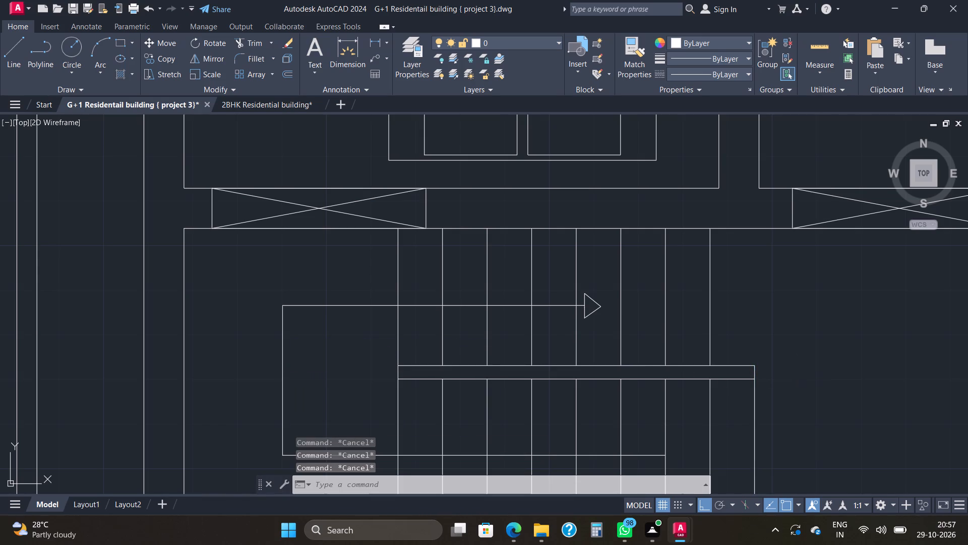
Extend the lower stair flight's easternmost line south to the outer face of the southern wall.
{"action": "scroll", "coordinate": [801, 374], "scroll_direction": "down", "scroll_amount": 2}
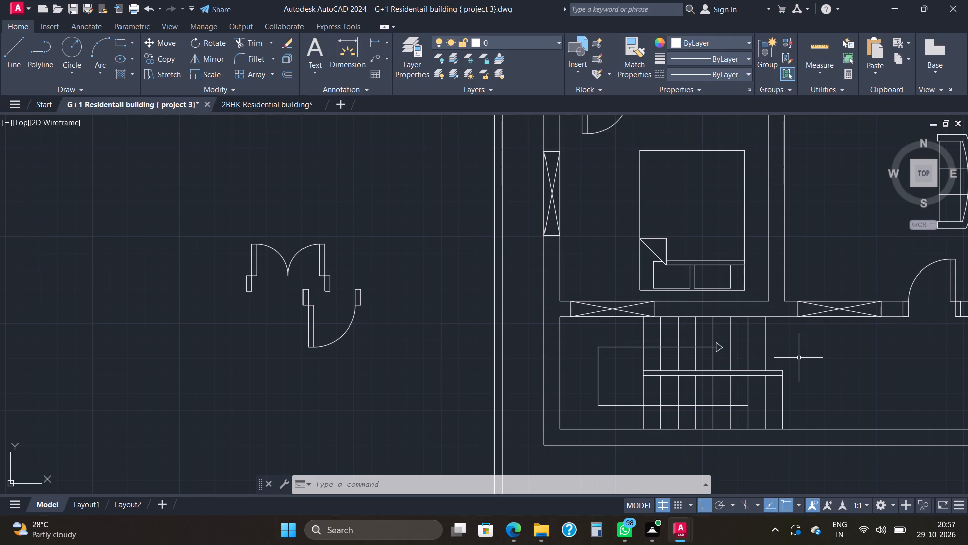
{"action": "scroll", "coordinate": [799, 358], "scroll_direction": "down", "scroll_amount": 1}
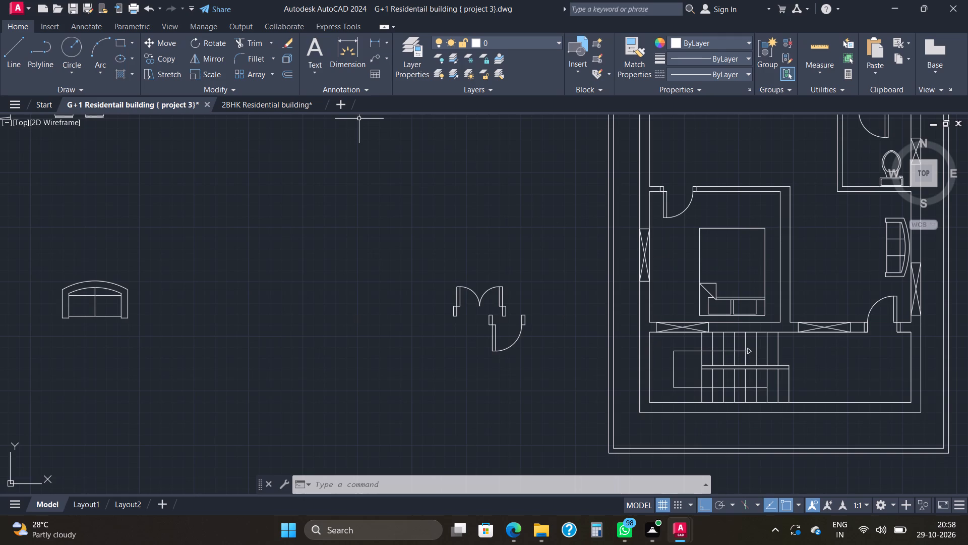
{"action": "type", "text": "ex"}
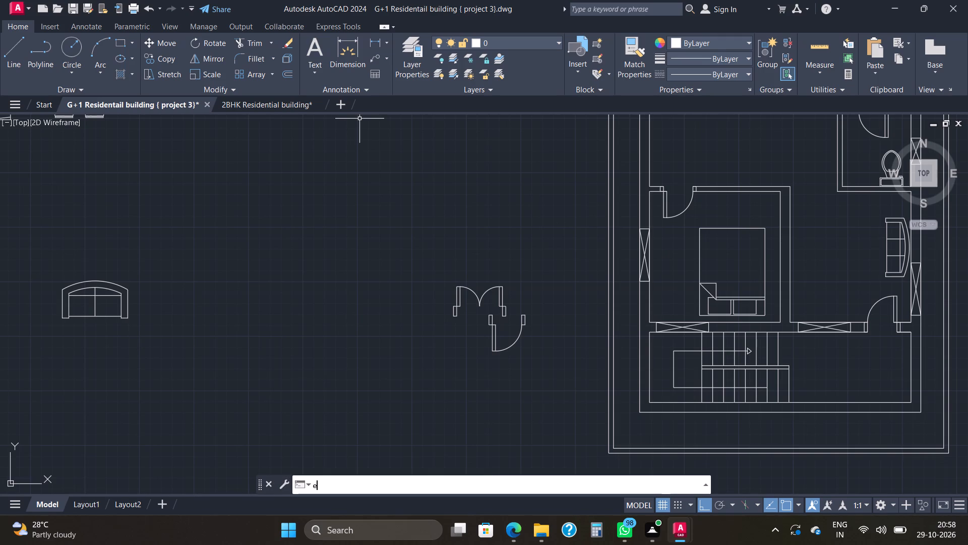
{"action": "left_click", "coordinate": [364, 349]}
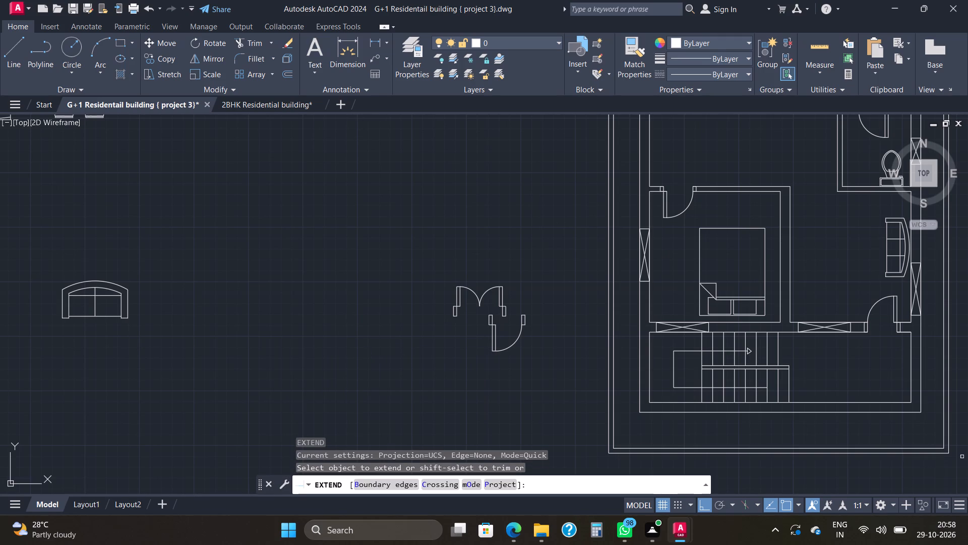
{"action": "left_click", "coordinate": [789, 398]}
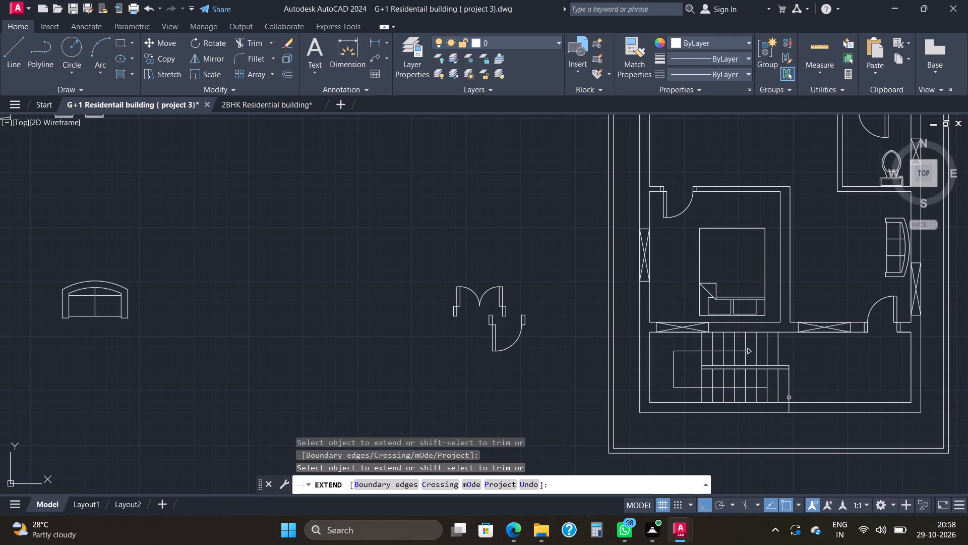
{"action": "key", "text": "Escape"}
{"action": "key", "text": "Escape"}
{"action": "key", "text": "Escape"}
{"action": "key", "text": "Escape"}
{"action": "key", "text": "Escape"}
{"action": "key", "text": "Escape"}
{"action": "key", "text": "Escape"}
{"action": "key", "text": "Escape"}
{"action": "key", "text": "Escape"}
{"action": "key", "text": "Escape"}
{"action": "key", "text": "Escape"}
{"action": "key", "text": "Escape"}
{"action": "key", "text": "Escape"}
{"action": "key", "text": "Escape"}
{"action": "key", "text": "Escape"}
{"action": "key", "text": "Escape"}
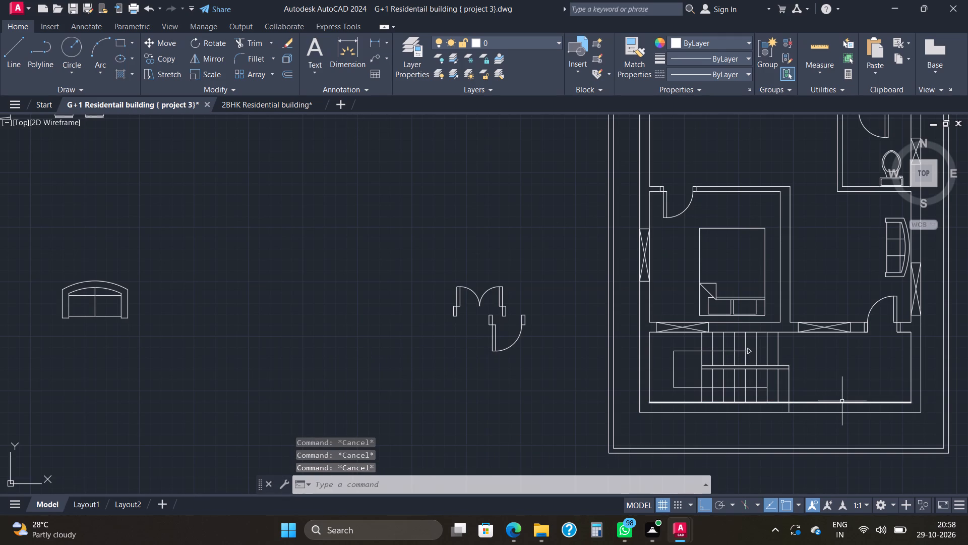
Trim away both southern wall lines east of the staircase's extended end line.
{"action": "type", "text": "tr"}
{"action": "key", "text": "Return"}
{"action": "key", "text": "Return"}
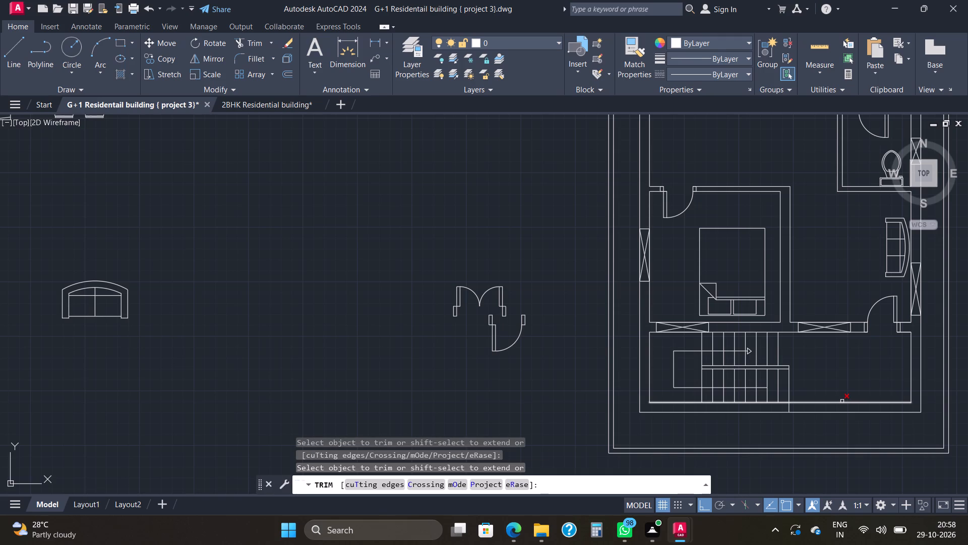
{"action": "left_click_drag", "start_coordinate": [836, 394], "coordinate": [843, 434]}
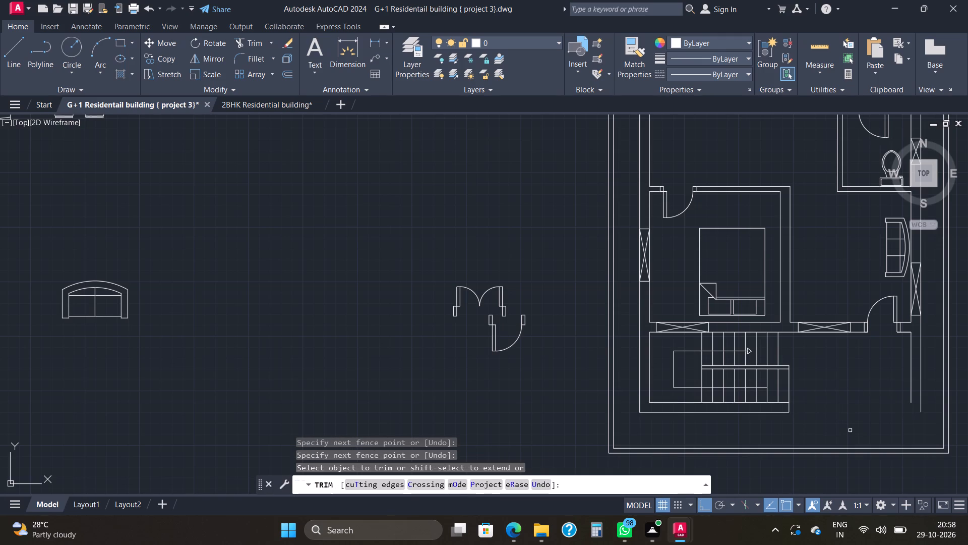
{"action": "key", "text": "Escape"}
{"action": "key", "text": "Escape"}
{"action": "key", "text": "Escape"}
{"action": "key", "text": "Escape"}
{"action": "key", "text": "Escape"}
{"action": "key", "text": "Escape"}
{"action": "key", "text": "Escape"}
{"action": "key", "text": "Escape"}
{"action": "key", "text": "Escape"}
{"action": "key", "text": "Escape"}
{"action": "key", "text": "Escape"}
{"action": "key", "text": "Escape"}
{"action": "key", "text": "Escape"}
{"action": "key", "text": "Escape"}
Extend the short southern wall-face line beside the entrance door east to the outer face of the east wall.
{"action": "type", "text": "ex"}
{"action": "left_click", "coordinate": [354, 344]}
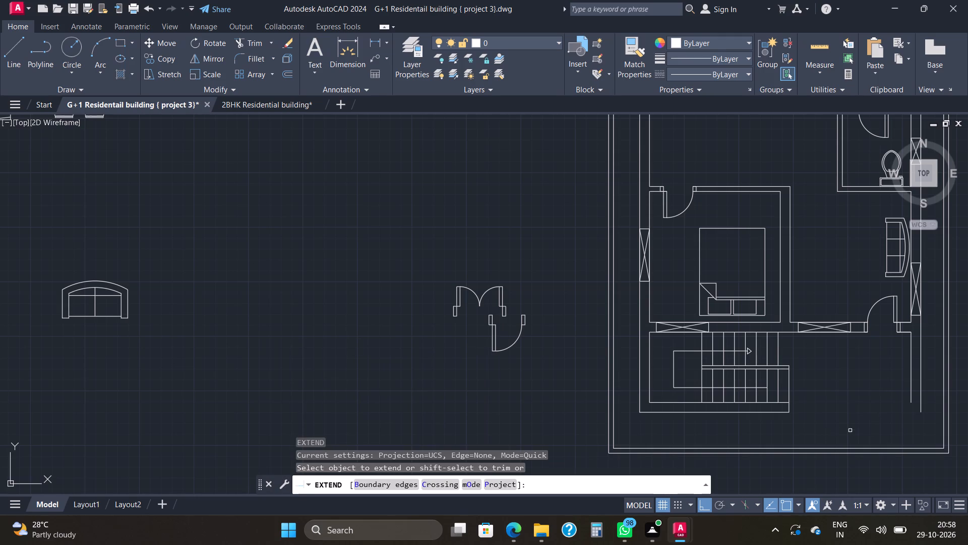
{"action": "left_click", "coordinate": [905, 332]}
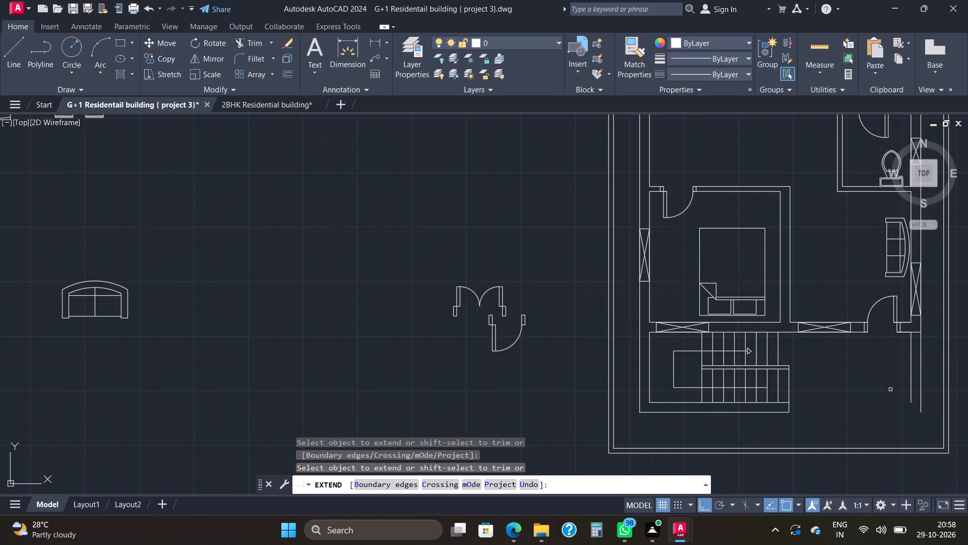
{"action": "key", "text": "Escape"}
{"action": "key", "text": "Escape"}
{"action": "key", "text": "Escape"}
{"action": "key", "text": "Escape"}
{"action": "key", "text": "Escape"}
{"action": "key", "text": "Escape"}
{"action": "key", "text": "Escape"}
{"action": "key", "text": "Escape"}
{"action": "key", "text": "Escape"}
{"action": "key", "text": "Escape"}
{"action": "key", "text": "Escape"}
{"action": "key", "text": "Escape"}
{"action": "key", "text": "Escape"}
{"action": "key", "text": "Escape"}
{"action": "key", "text": "Escape"}
{"action": "key", "text": "Escape"}
{"action": "key", "text": "Escape"}
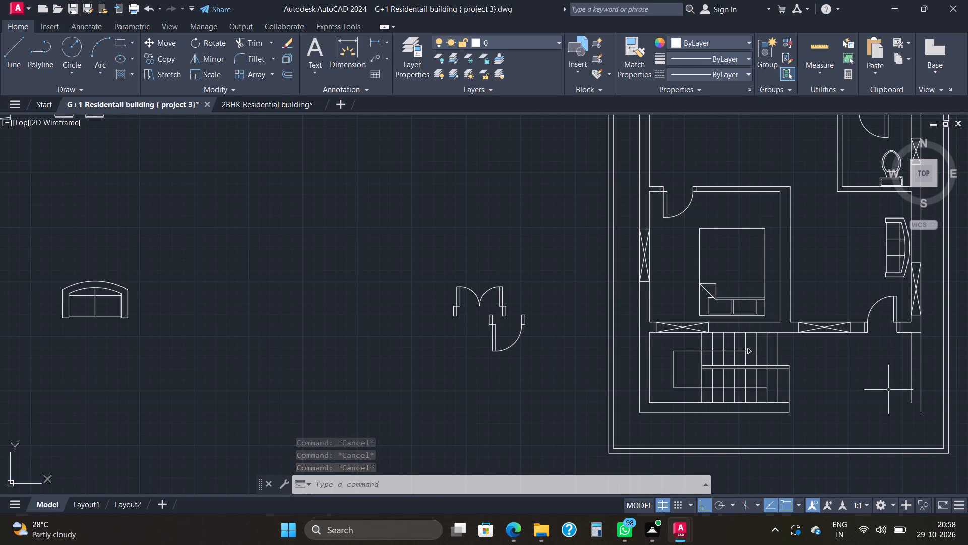
Trim away both east wall lines projecting south of the wall beside the entrance door.
{"action": "type", "text": "trim"}
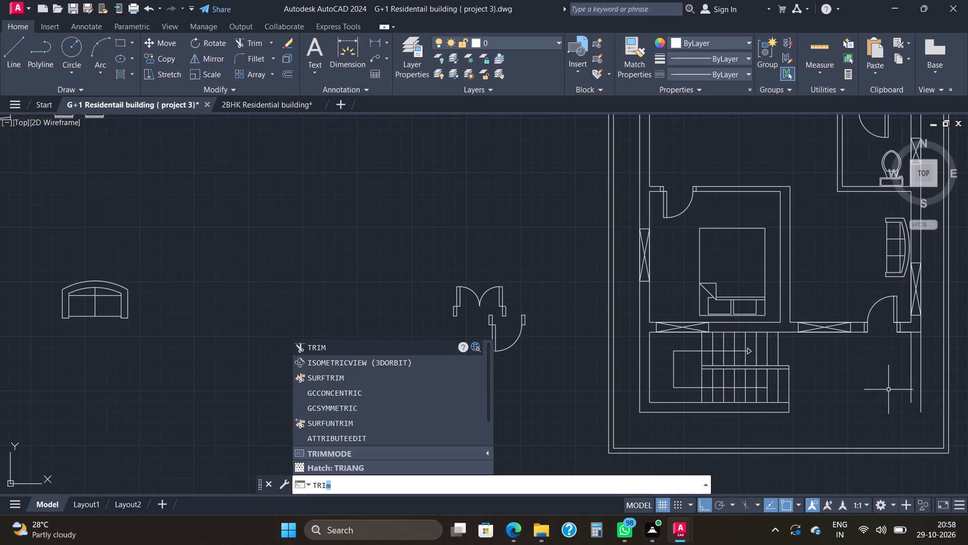
{"action": "key", "text": "Return"}
{"action": "key", "text": "Return"}
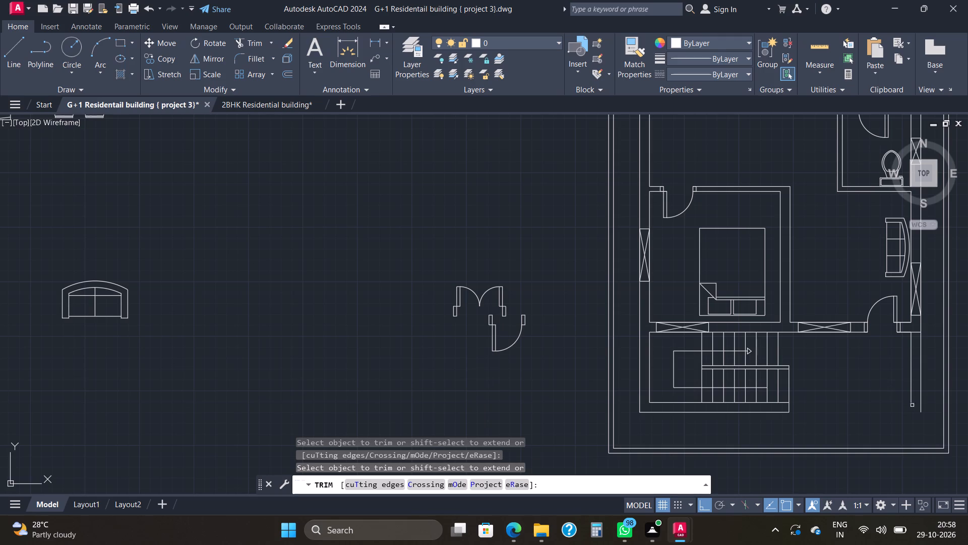
{"action": "left_click_drag", "start_coordinate": [929, 378], "coordinate": [886, 388]}
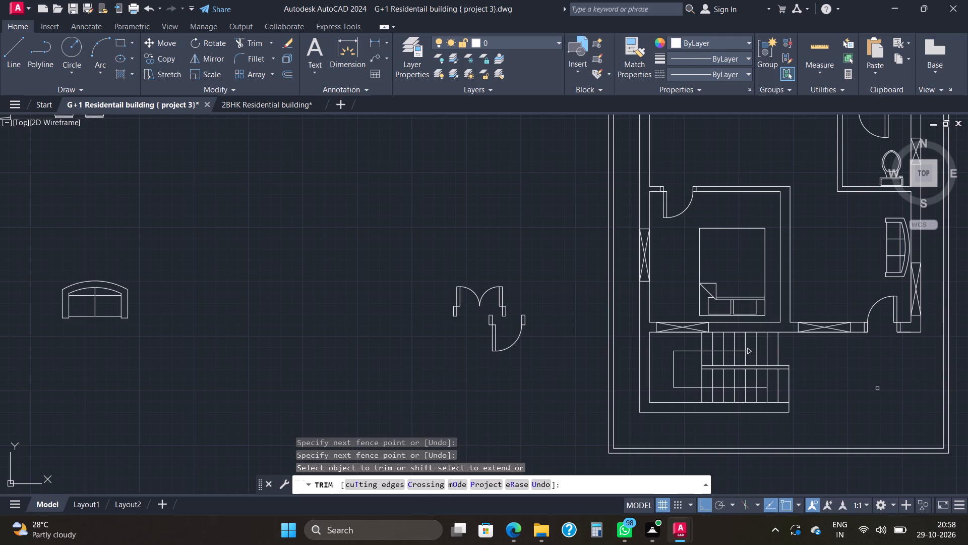
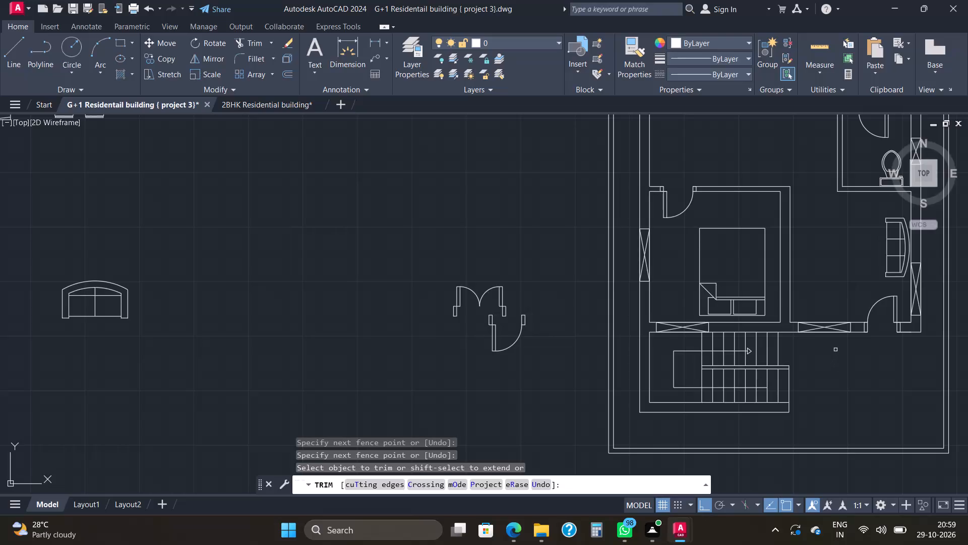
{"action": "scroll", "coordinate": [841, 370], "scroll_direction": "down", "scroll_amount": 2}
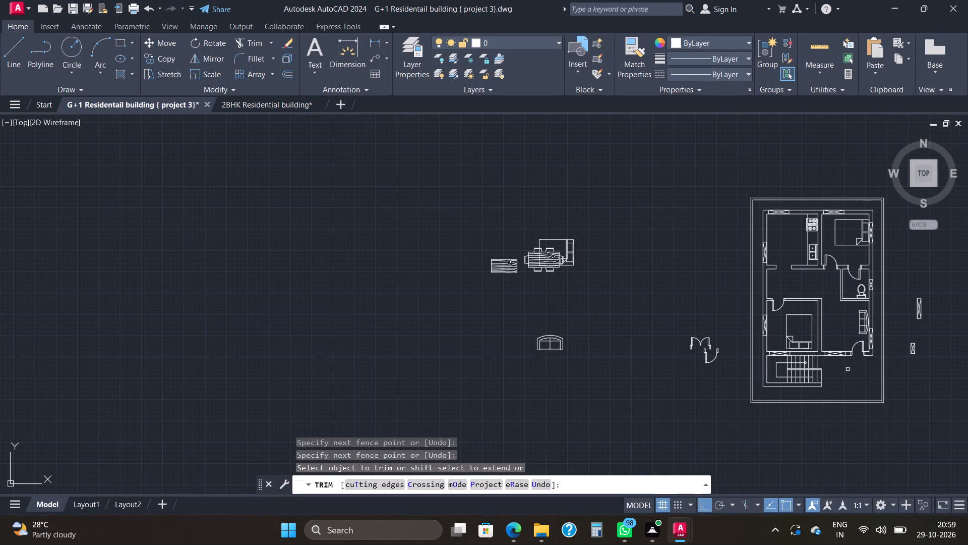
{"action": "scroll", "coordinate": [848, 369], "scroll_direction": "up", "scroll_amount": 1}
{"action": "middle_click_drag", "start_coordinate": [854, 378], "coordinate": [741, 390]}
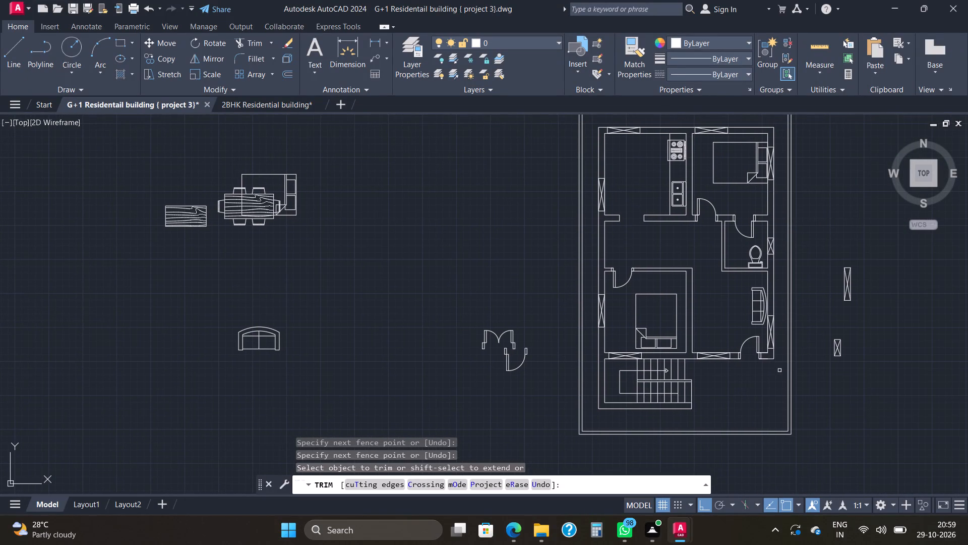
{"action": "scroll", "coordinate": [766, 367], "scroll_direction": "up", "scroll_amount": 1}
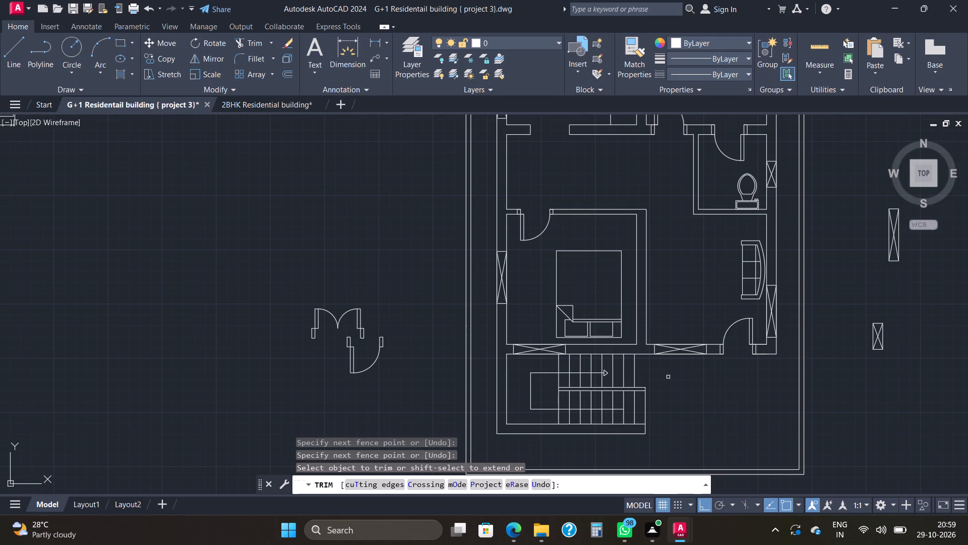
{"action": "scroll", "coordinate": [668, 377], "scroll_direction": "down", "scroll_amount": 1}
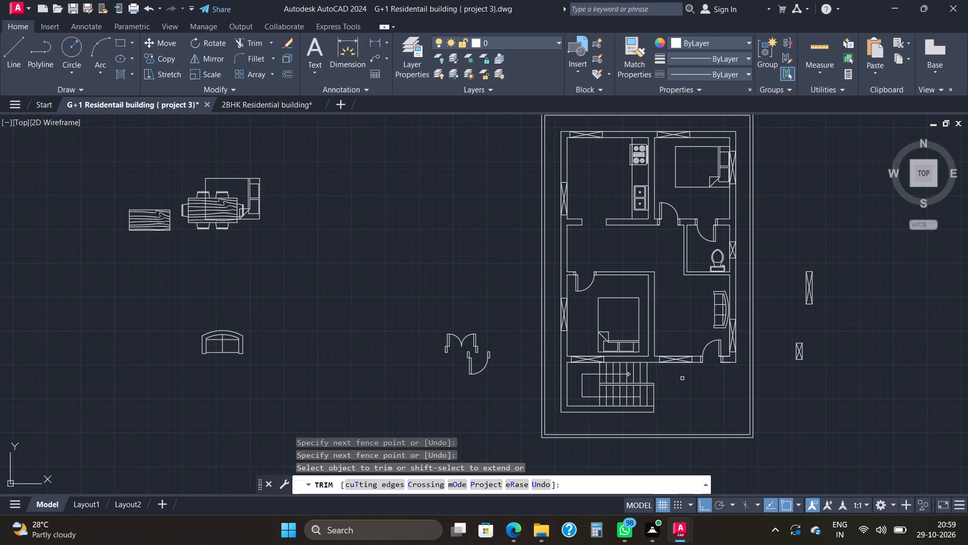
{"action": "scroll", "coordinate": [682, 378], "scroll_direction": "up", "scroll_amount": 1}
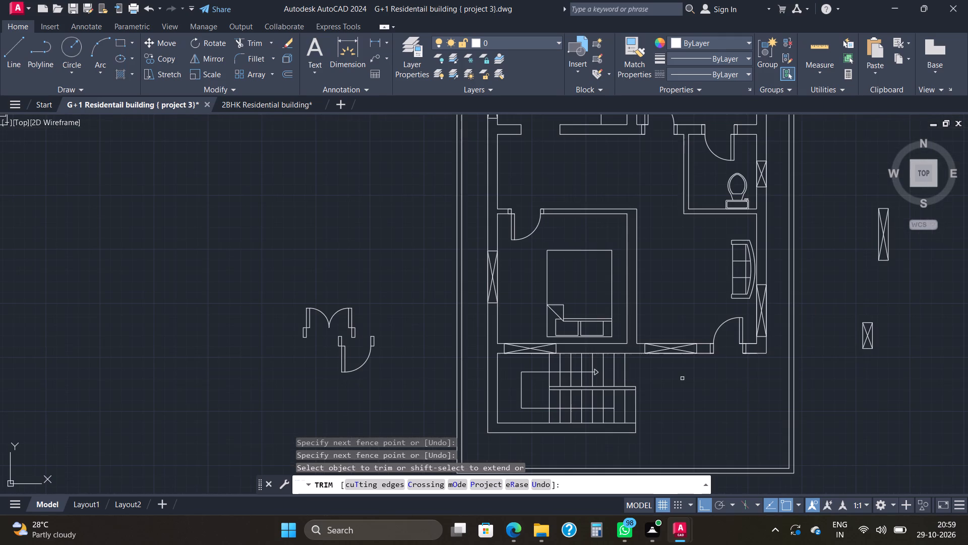
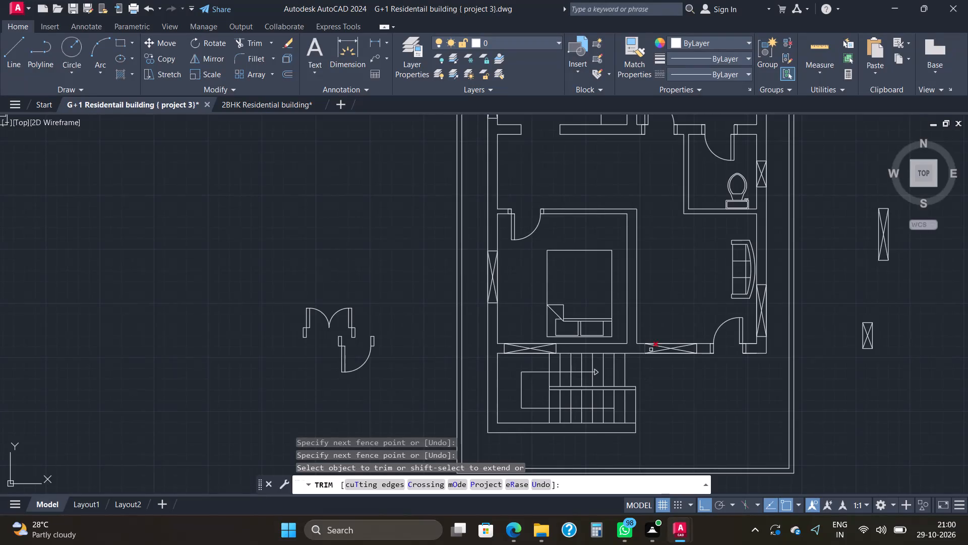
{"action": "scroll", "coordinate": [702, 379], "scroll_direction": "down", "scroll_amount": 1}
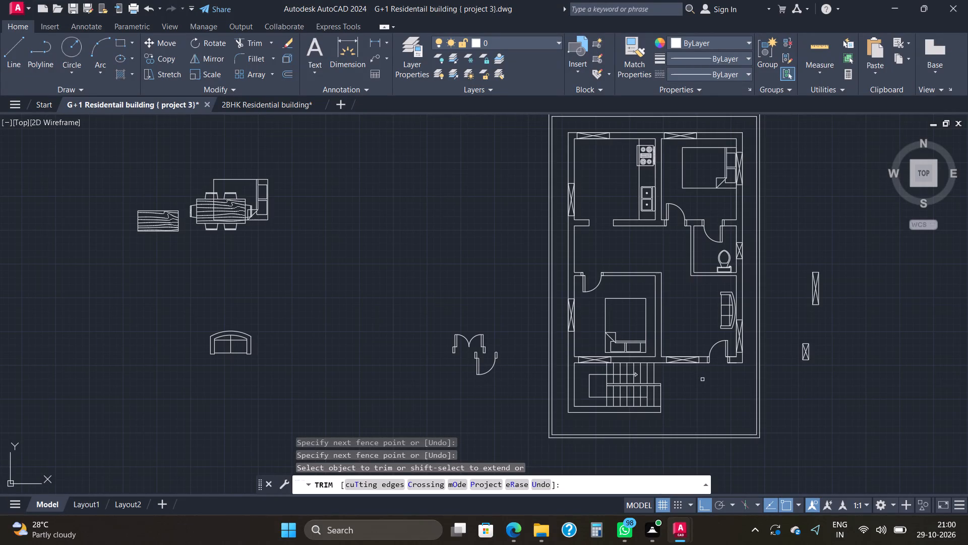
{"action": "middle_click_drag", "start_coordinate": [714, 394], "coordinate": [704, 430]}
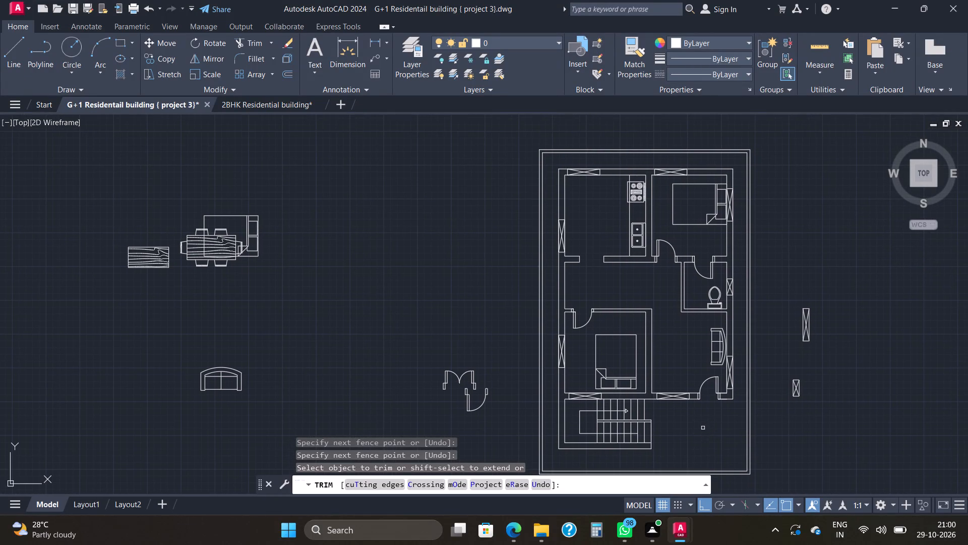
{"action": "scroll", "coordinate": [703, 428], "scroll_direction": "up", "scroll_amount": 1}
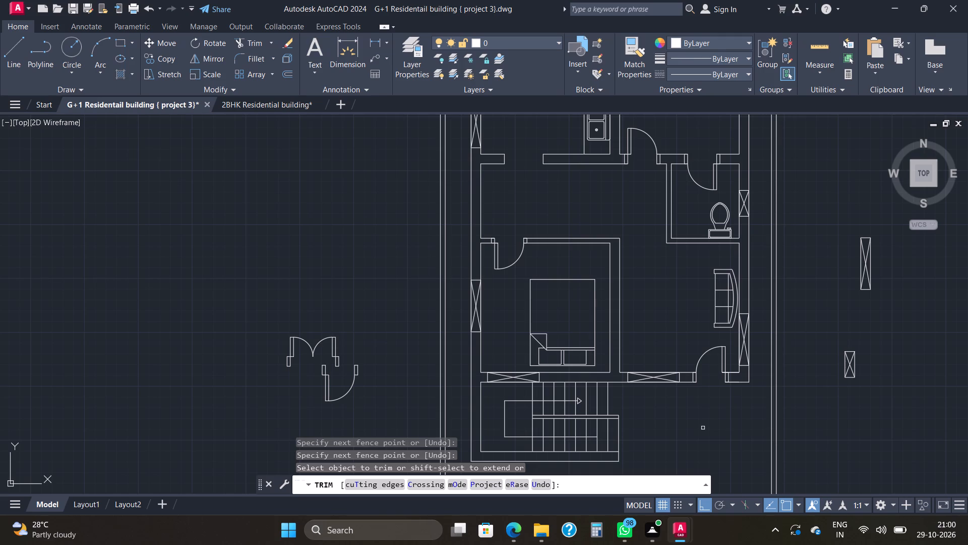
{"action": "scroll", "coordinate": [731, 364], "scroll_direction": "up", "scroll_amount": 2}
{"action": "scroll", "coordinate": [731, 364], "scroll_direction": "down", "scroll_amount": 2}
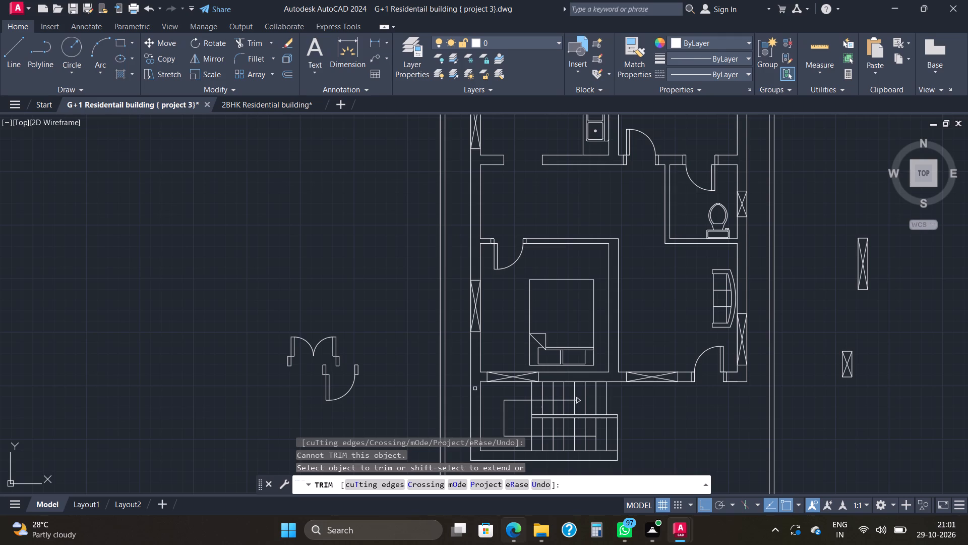
Open the recent drawing "srinivas 33x33' house plan.dwg".
{"action": "left_click", "coordinate": [24, 14]}
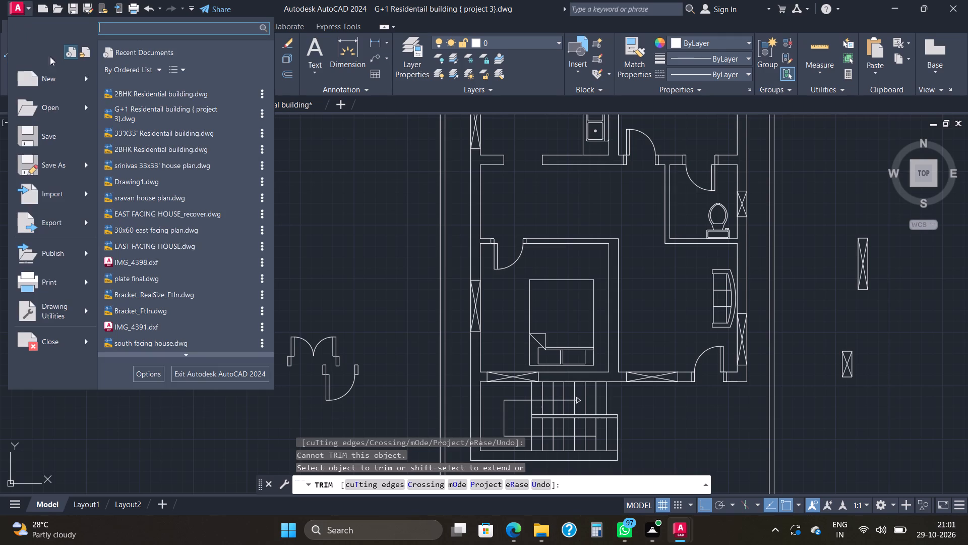
{"action": "double_click", "coordinate": [185, 163]}
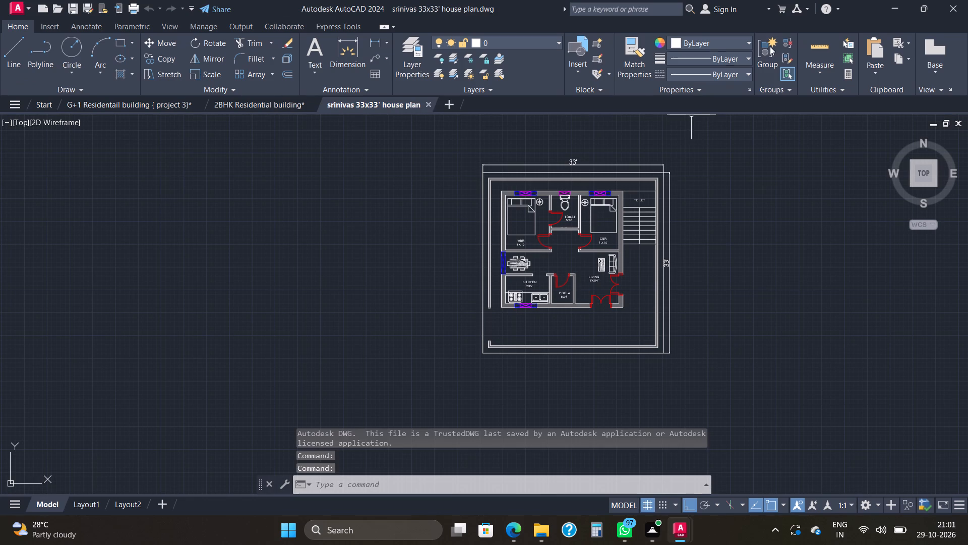
Use quick measurement to check the living room's double doors and surrounding walls in the house plan.
{"action": "left_click", "coordinate": [812, 44]}
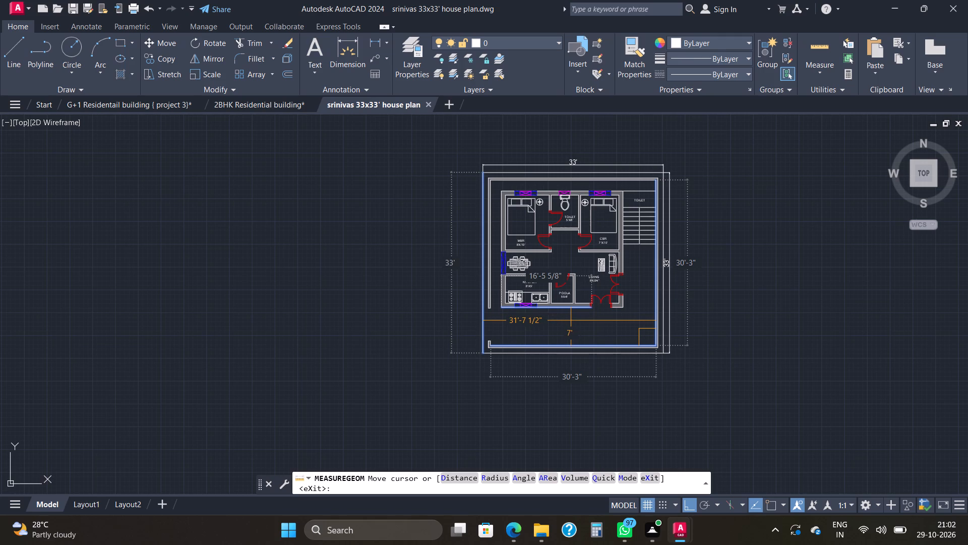
{"action": "scroll", "coordinate": [571, 320], "scroll_direction": "up", "scroll_amount": 3}
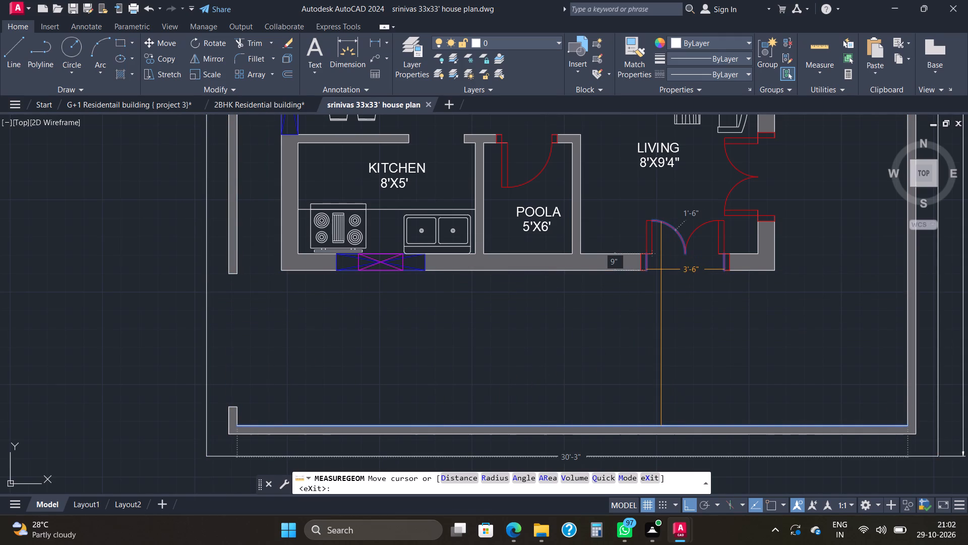
{"action": "middle_click_drag", "start_coordinate": [661, 269], "coordinate": [601, 353]}
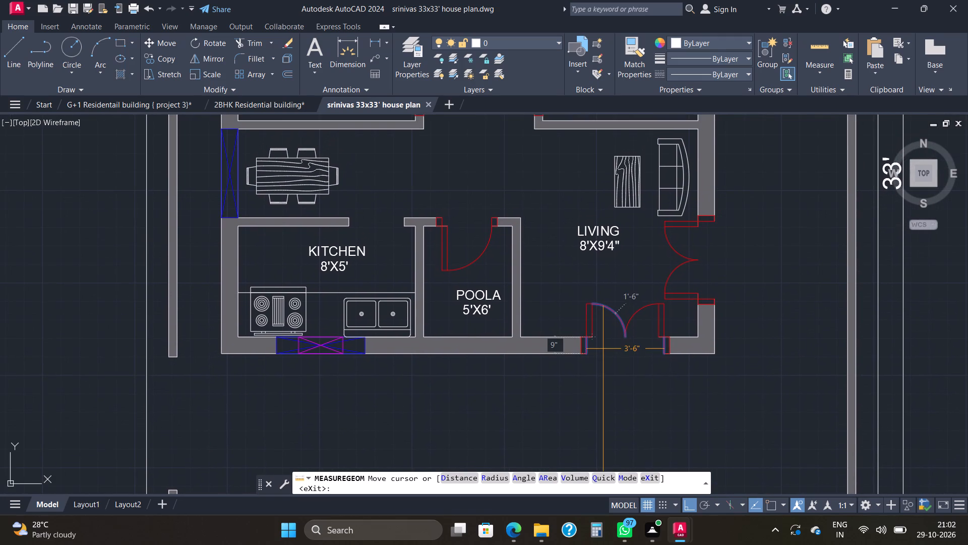
{"action": "scroll", "coordinate": [603, 348], "scroll_direction": "up", "scroll_amount": 2}
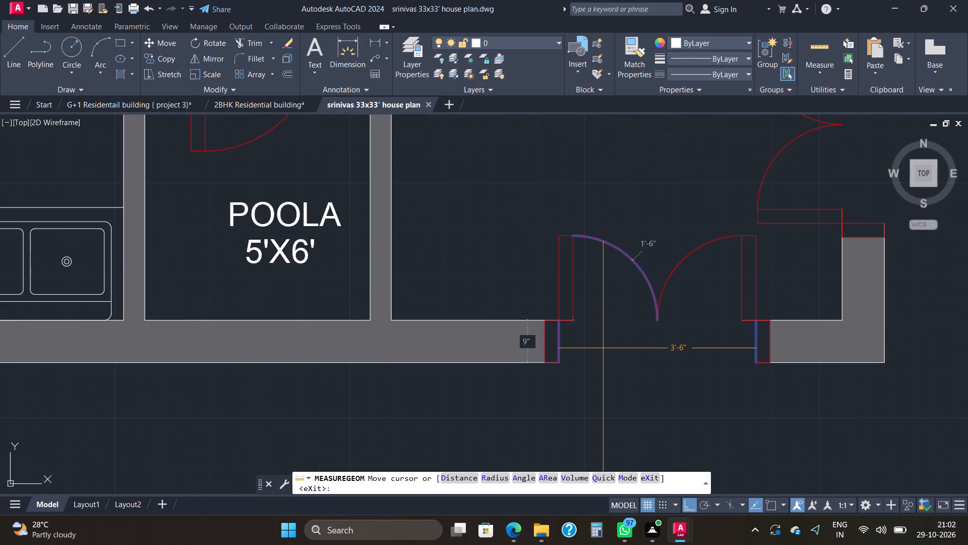
{"action": "scroll", "coordinate": [597, 326], "scroll_direction": "down", "scroll_amount": 2}
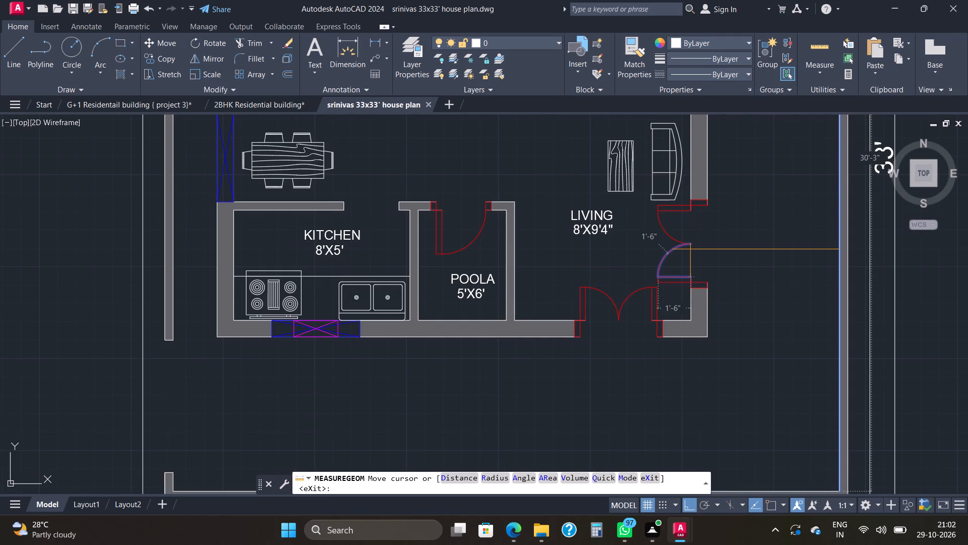
{"action": "scroll", "coordinate": [543, 246], "scroll_direction": "down", "scroll_amount": 1}
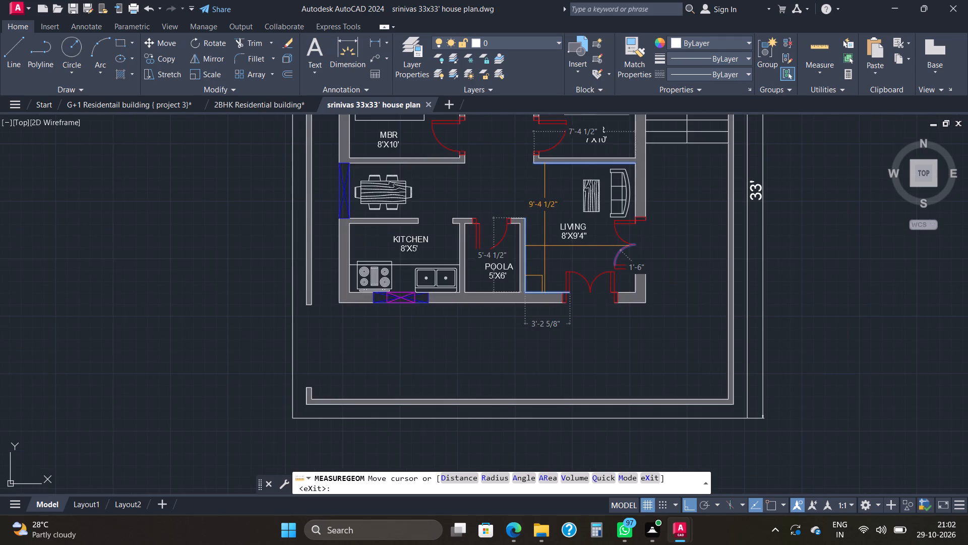
{"action": "scroll", "coordinate": [549, 251], "scroll_direction": "down", "scroll_amount": 1}
Examine the measurements of the plot boundary, bedrooms, toilet, dining area, kitchen and small room beside it.
{"action": "middle_click_drag", "start_coordinate": [566, 274], "coordinate": [587, 391]}
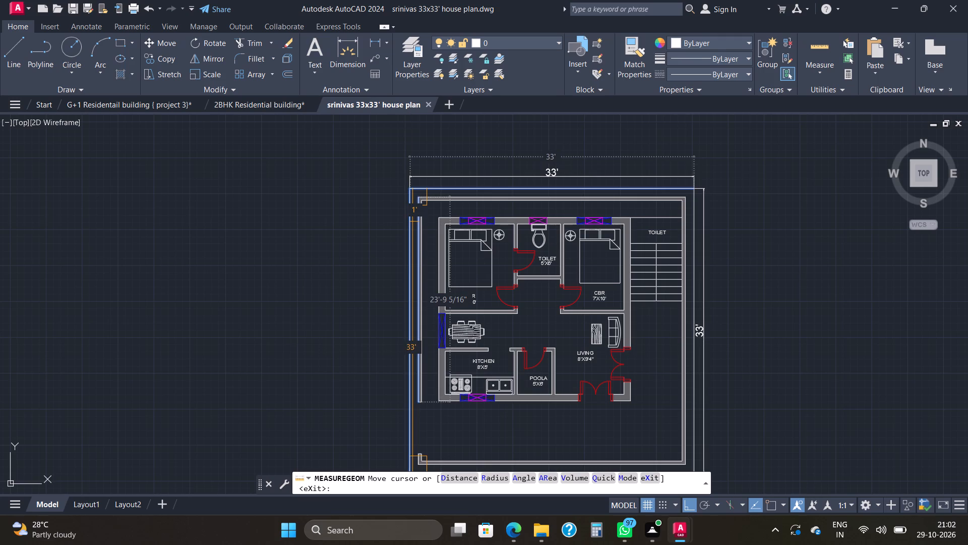
{"action": "scroll", "coordinate": [412, 222], "scroll_direction": "up", "scroll_amount": 2}
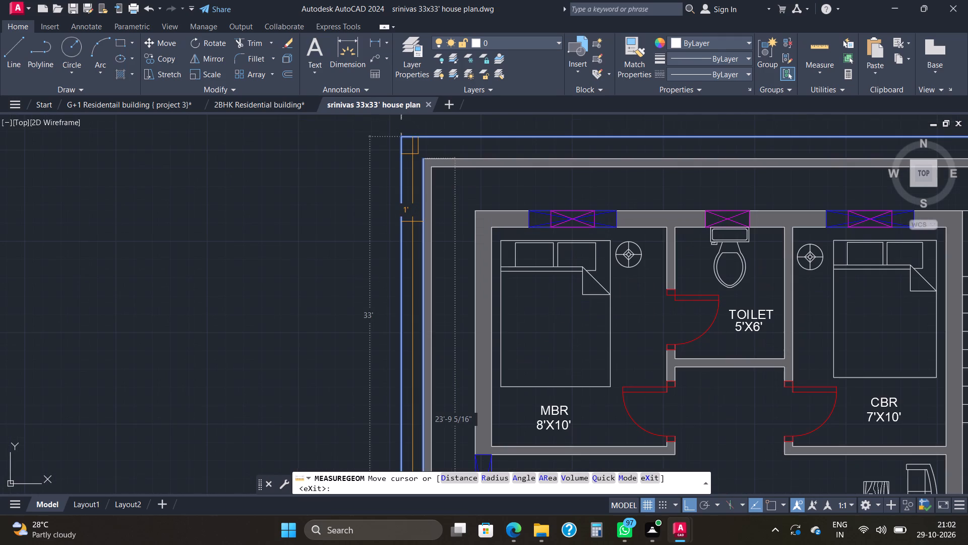
{"action": "scroll", "coordinate": [415, 222], "scroll_direction": "down", "scroll_amount": 1}
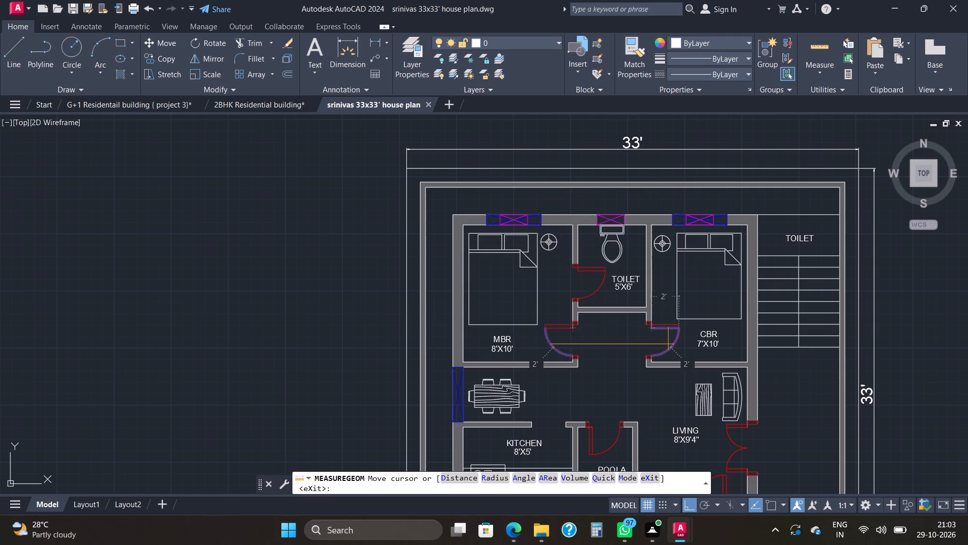
{"action": "scroll", "coordinate": [677, 373], "scroll_direction": "down", "scroll_amount": 1}
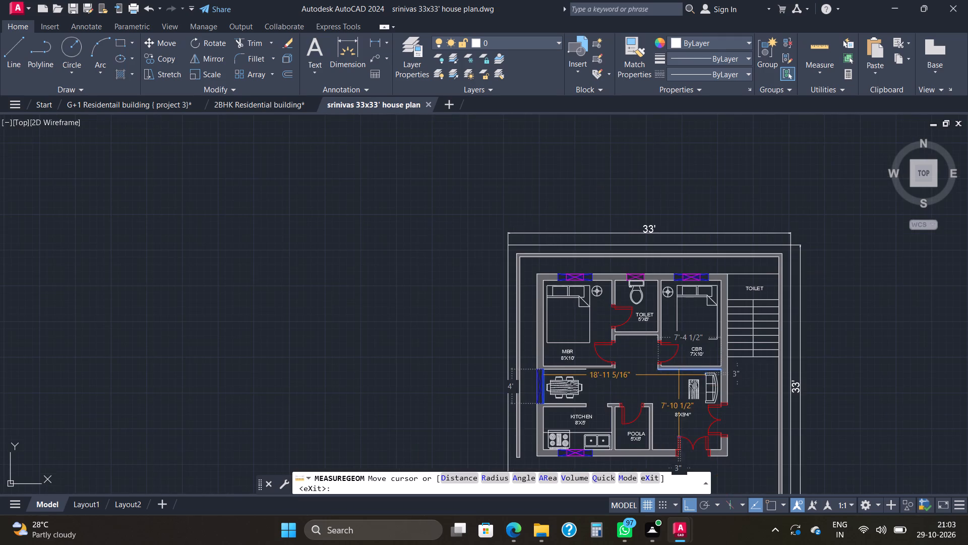
{"action": "middle_click_drag", "start_coordinate": [681, 376], "coordinate": [695, 305]}
{"action": "scroll", "coordinate": [662, 348], "scroll_direction": "up", "scroll_amount": 1}
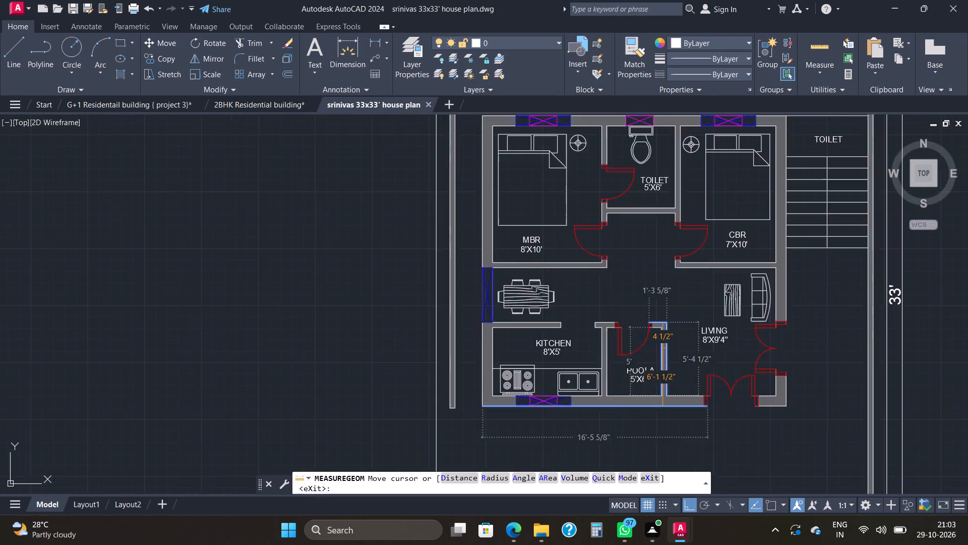
{"action": "scroll", "coordinate": [662, 348], "scroll_direction": "up", "scroll_amount": 2}
{"action": "scroll", "coordinate": [662, 348], "scroll_direction": "down", "scroll_amount": 1}
{"action": "scroll", "coordinate": [650, 261], "scroll_direction": "down", "scroll_amount": 1}
{"action": "middle_click_drag", "start_coordinate": [650, 261], "coordinate": [651, 262]}
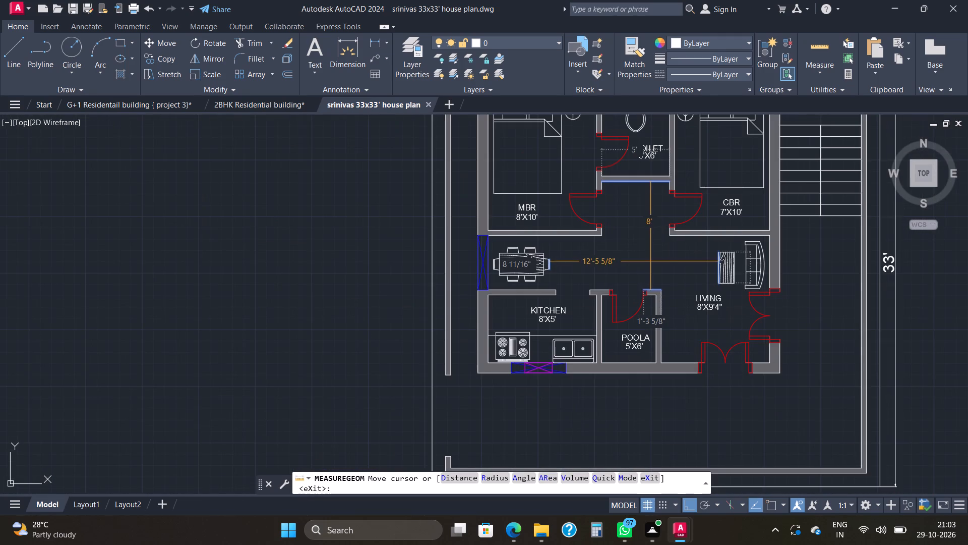
{"action": "middle_click_drag", "start_coordinate": [651, 262], "coordinate": [668, 378]}
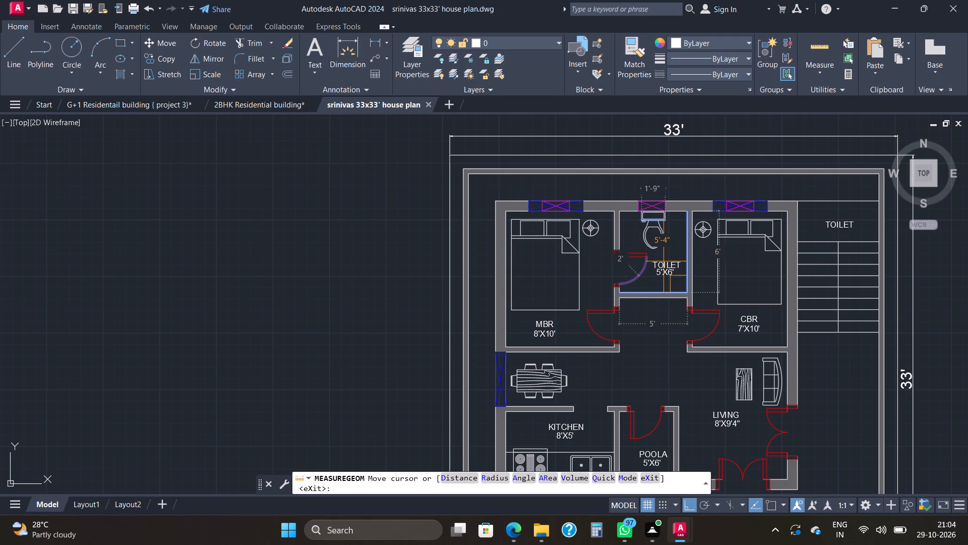
{"action": "scroll", "coordinate": [663, 260], "scroll_direction": "up", "scroll_amount": 2}
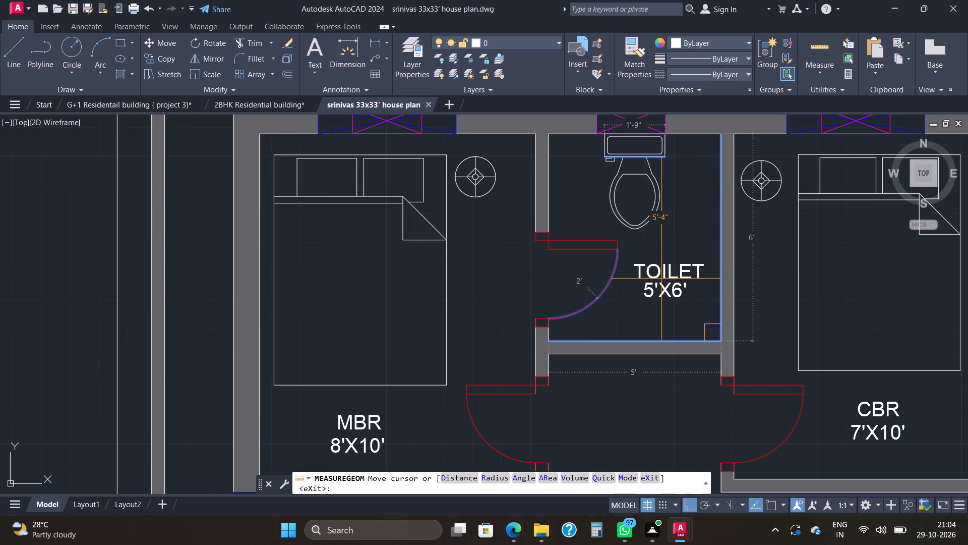
{"action": "scroll", "coordinate": [653, 278], "scroll_direction": "down", "scroll_amount": 1}
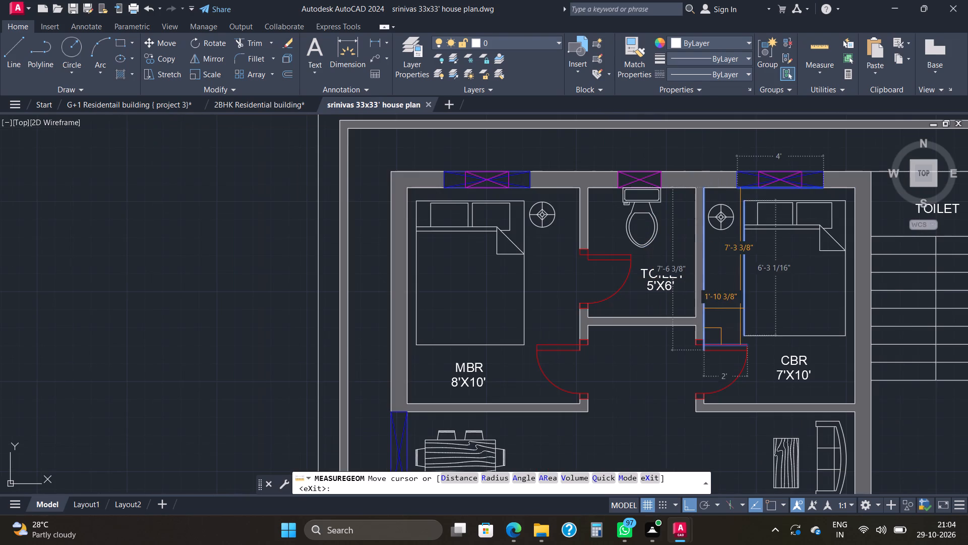
{"action": "scroll", "coordinate": [763, 366], "scroll_direction": "down", "scroll_amount": 1}
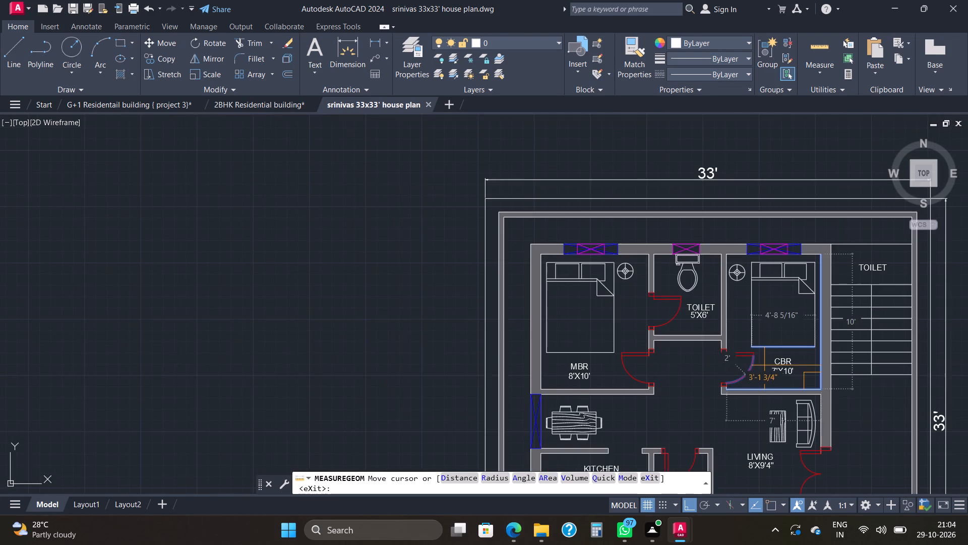
{"action": "middle_click_drag", "start_coordinate": [769, 339], "coordinate": [747, 203]}
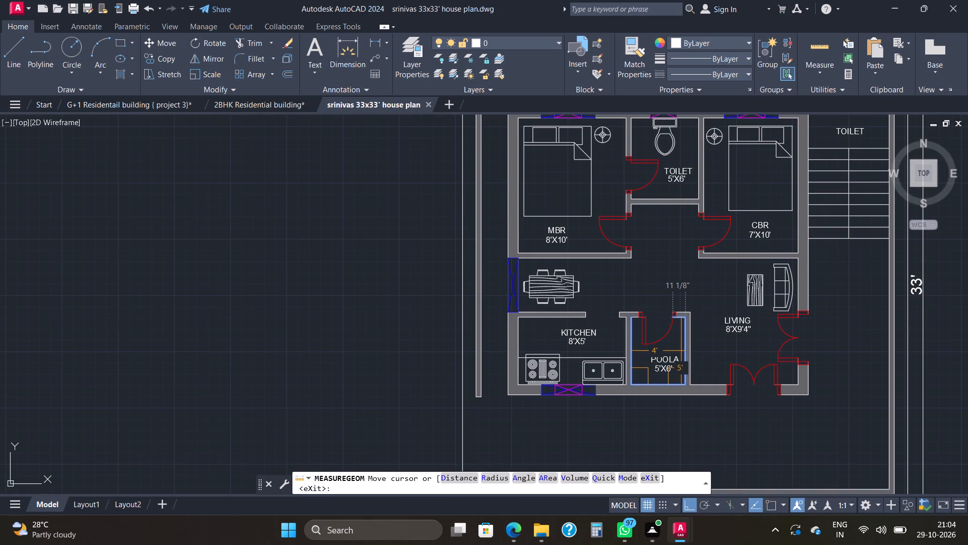
{"action": "scroll", "coordinate": [682, 351], "scroll_direction": "up", "scroll_amount": 2}
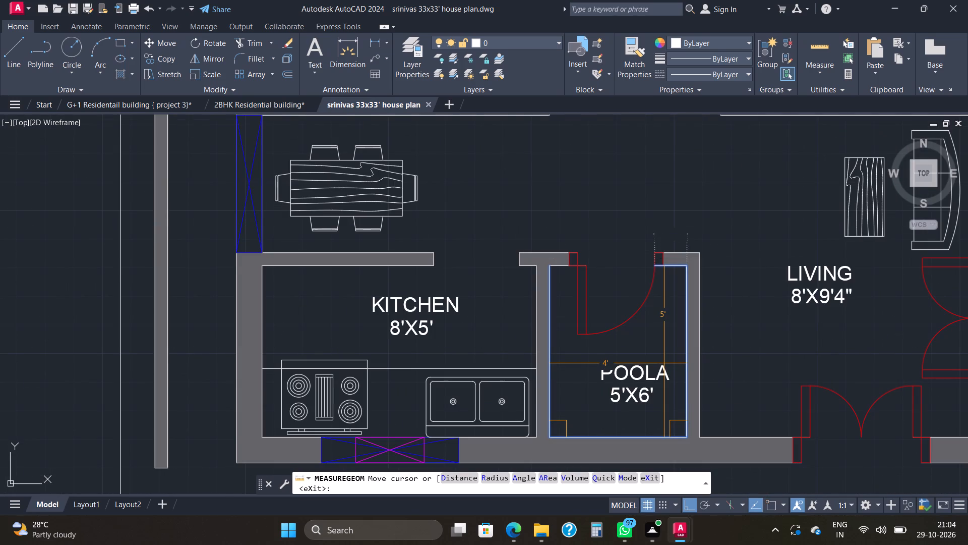
{"action": "key", "text": "Escape"}
{"action": "key", "text": "Escape"}
{"action": "key", "text": "Escape"}
{"action": "key", "text": "Escape"}
{"action": "key", "text": "Escape"}
{"action": "key", "text": "Escape"}
{"action": "key", "text": "Escape"}
{"action": "key", "text": "Escape"}
{"action": "key", "text": "Escape"}
{"action": "key", "text": "Escape"}
{"action": "key", "text": "Escape"}
{"action": "key", "text": "Escape"}
{"action": "key", "text": "Escape"}
{"action": "key", "text": "Escape"}
{"action": "key", "text": "Escape"}
{"action": "key", "text": "Escape"}
{"action": "key", "text": "Escape"}
{"action": "key", "text": "Escape"}
{"action": "key", "text": "Escape"}
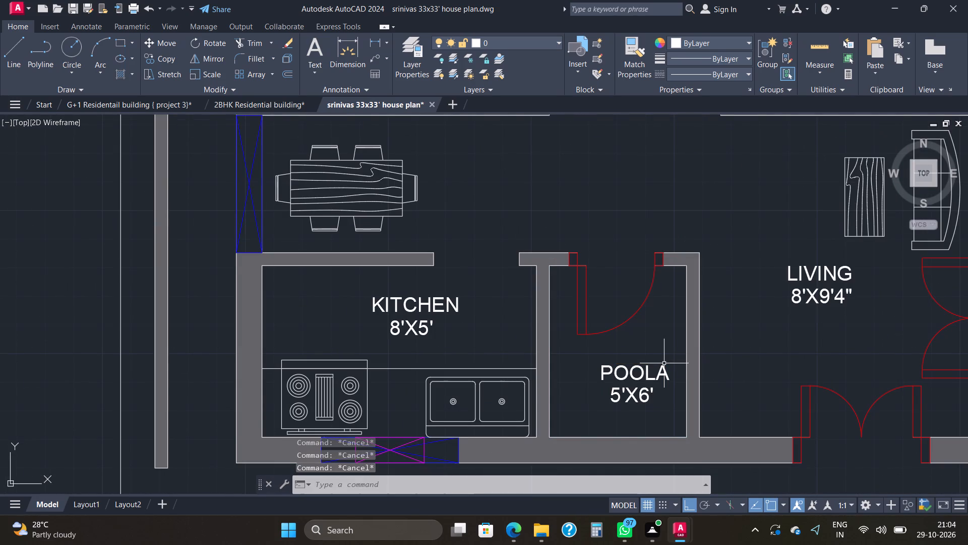
Correct the room label "POOLA" beside the kitchen so it reads "POOJA".
{"action": "double_click", "coordinate": [656, 373]}
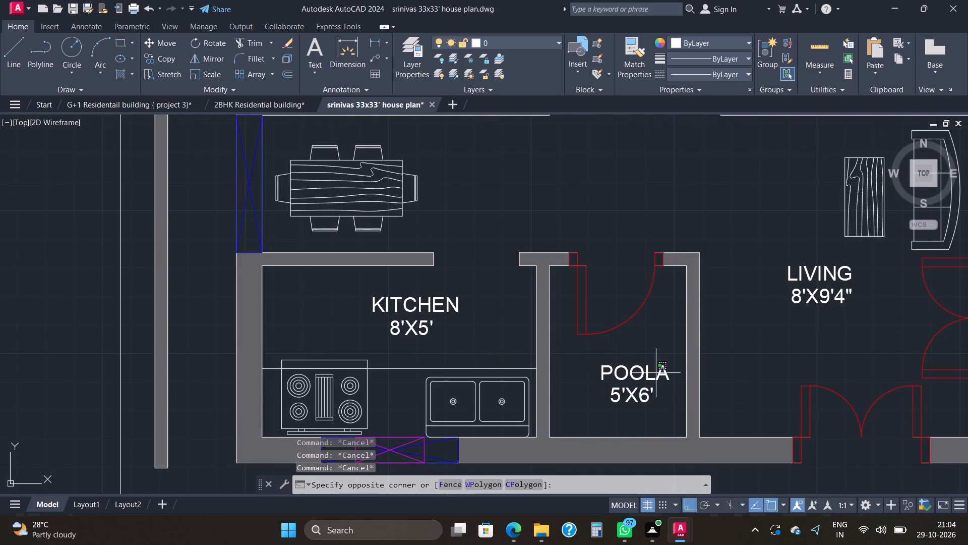
{"action": "double_click", "coordinate": [656, 373]}
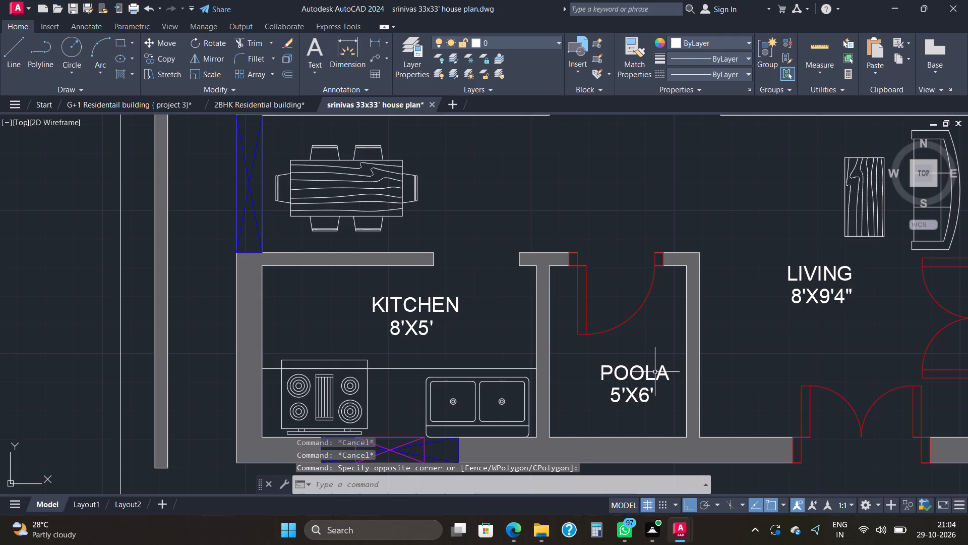
{"action": "double_click", "coordinate": [651, 375]}
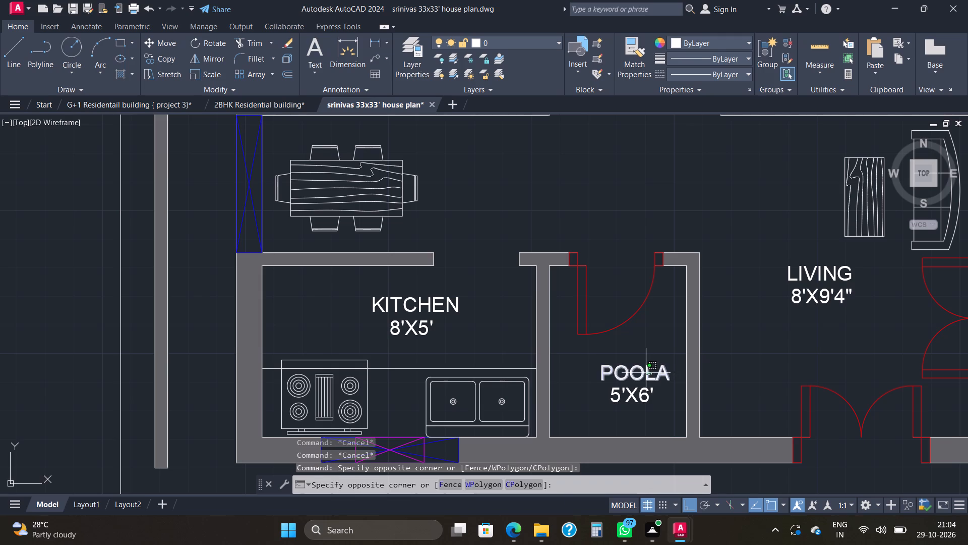
{"action": "double_click", "coordinate": [642, 373]}
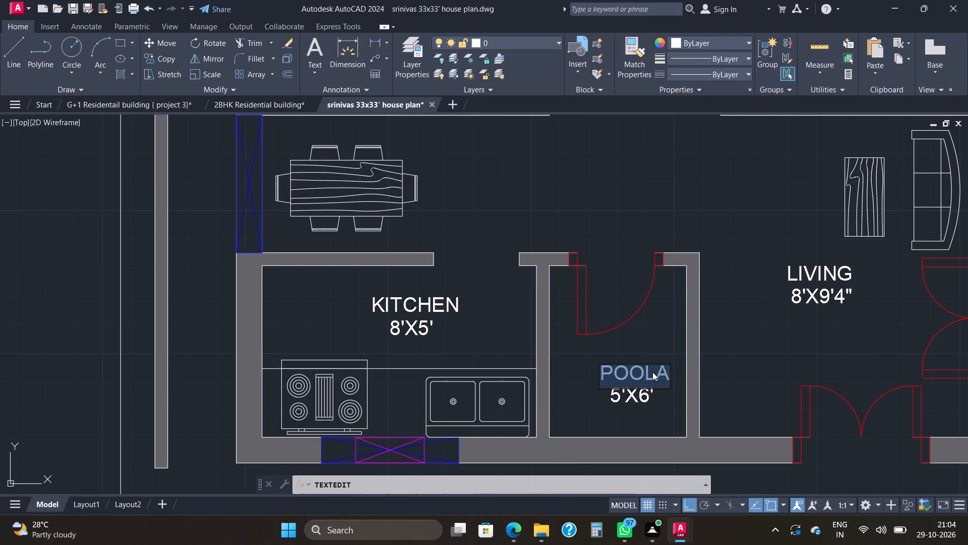
{"action": "left_click", "coordinate": [653, 371]}
{"action": "key", "text": "BackSpace"}
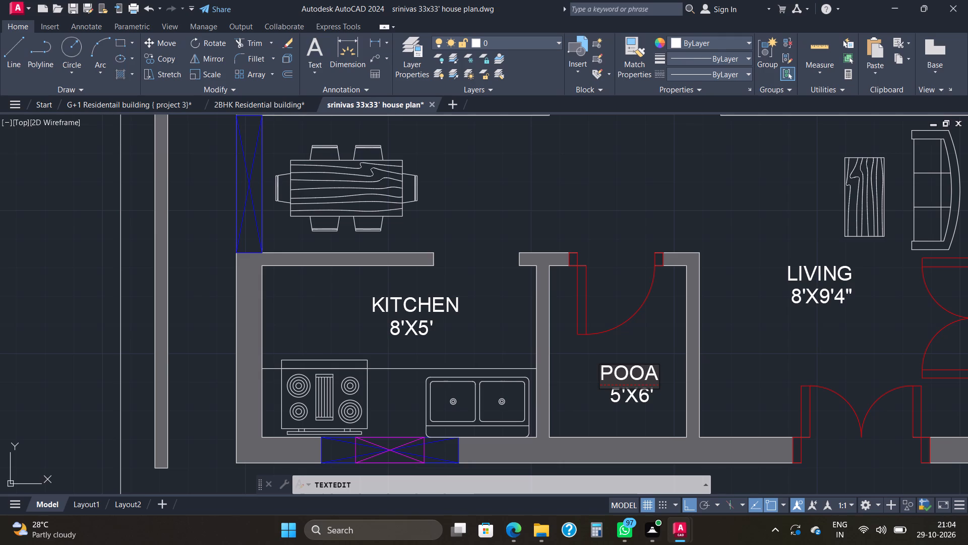
{"action": "key", "text": "j"}
{"action": "key", "text": "BackSpace"}
{"action": "key", "text": "j"}
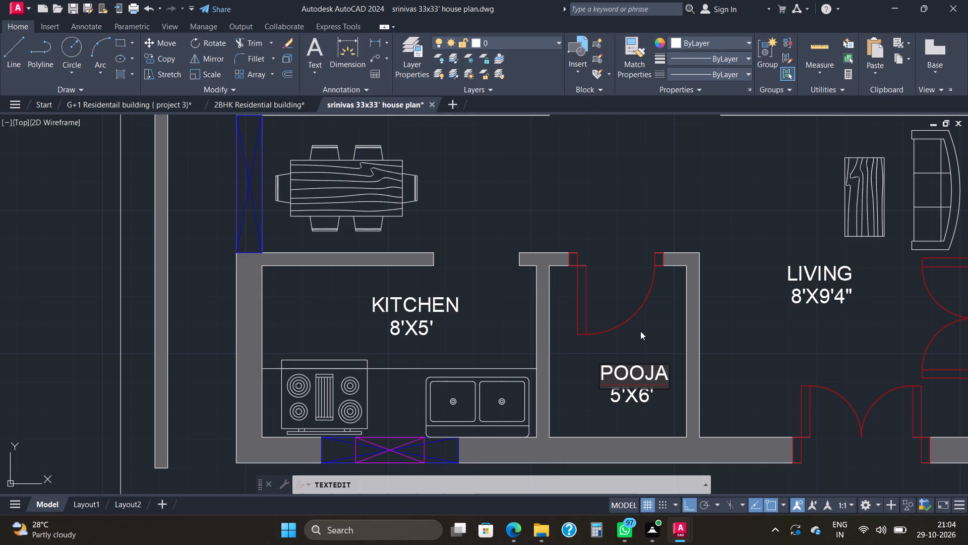
{"action": "left_click", "coordinate": [640, 331]}
{"action": "key", "text": "Escape"}
{"action": "key", "text": "Escape"}
{"action": "key", "text": "Escape"}
{"action": "key", "text": "Escape"}
{"action": "key", "text": "Escape"}
{"action": "key", "text": "Escape"}
{"action": "key", "text": "Escape"}
{"action": "key", "text": "Escape"}
{"action": "key", "text": "Escape"}
{"action": "key", "text": "Escape"}
{"action": "key", "text": "Escape"}
{"action": "key", "text": "Escape"}
{"action": "key", "text": "Escape"}
{"action": "key", "text": "Escape"}
{"action": "key", "text": "Escape"}
{"action": "key", "text": "Escape"}
{"action": "key", "text": "Escape"}
{"action": "key", "text": "Escape"}
{"action": "key", "text": "Escape"}
{"action": "key", "text": "Escape"}
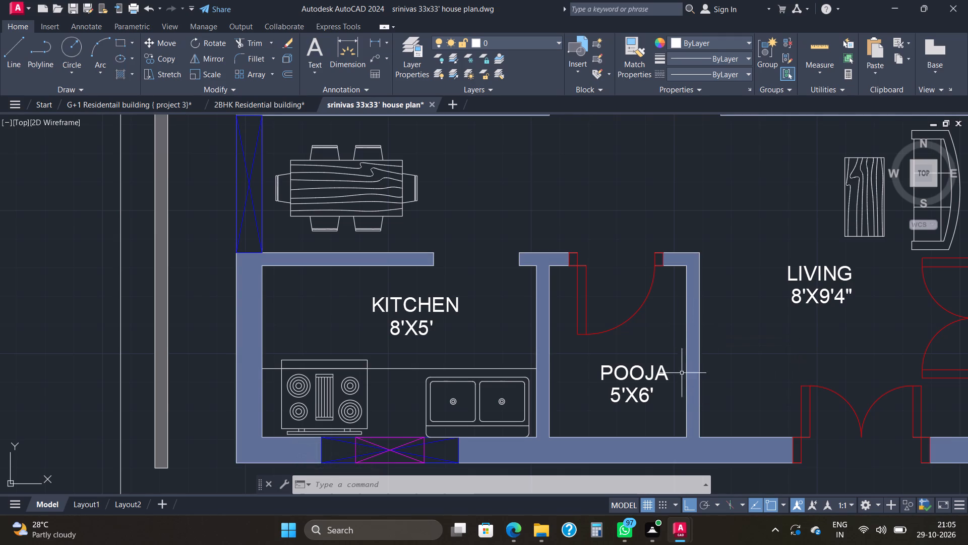
{"action": "scroll", "coordinate": [652, 373], "scroll_direction": "down", "scroll_amount": 3}
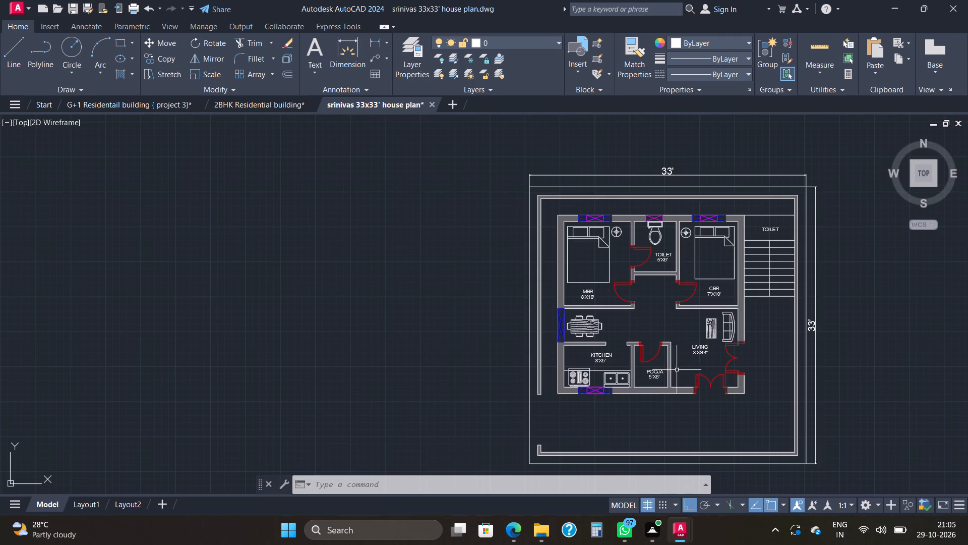
Save the corrected "srinivas 33x33' house plan" drawing and close it.
{"action": "left_click", "coordinate": [680, 523]}
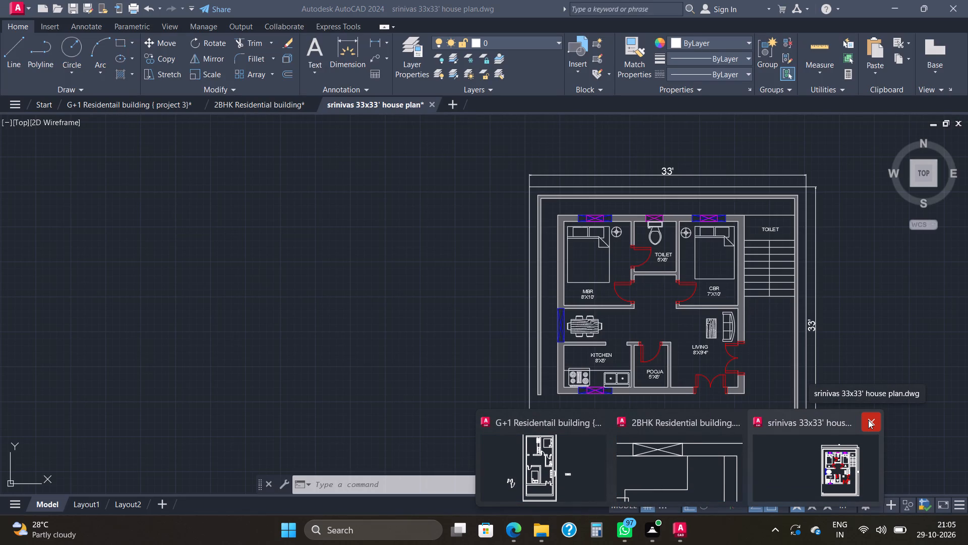
{"action": "left_click", "coordinate": [831, 467]}
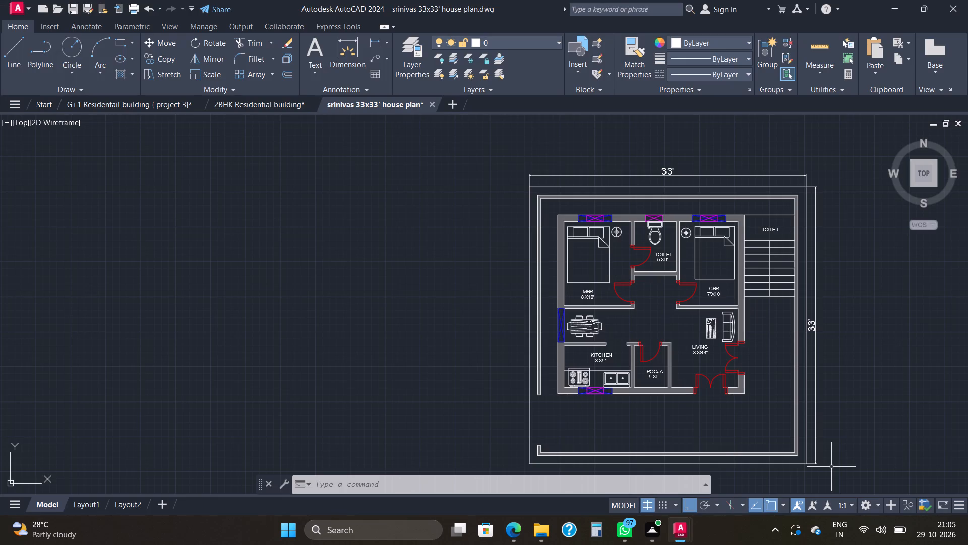
{"action": "key", "text": "ctrl+s"}
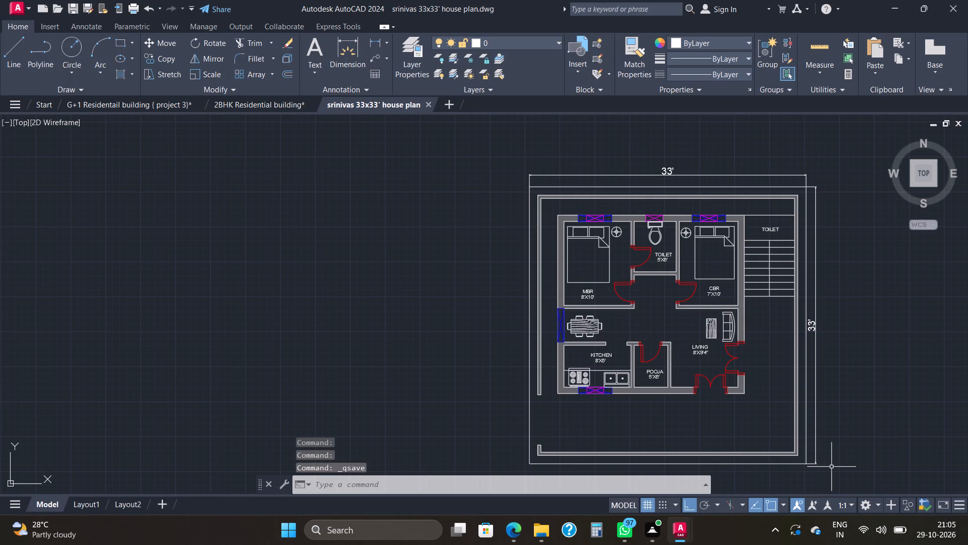
{"action": "left_click", "coordinate": [682, 536]}
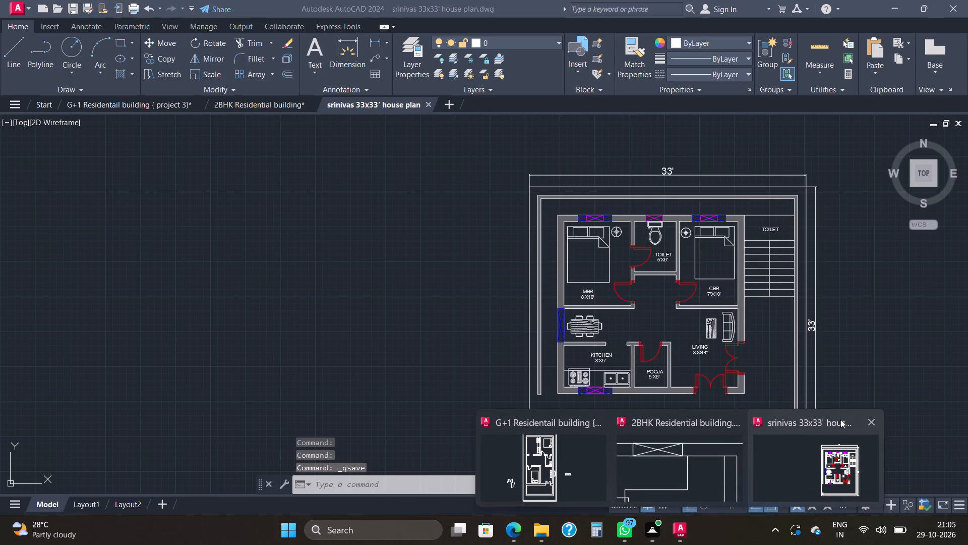
{"action": "left_click", "coordinate": [868, 418]}
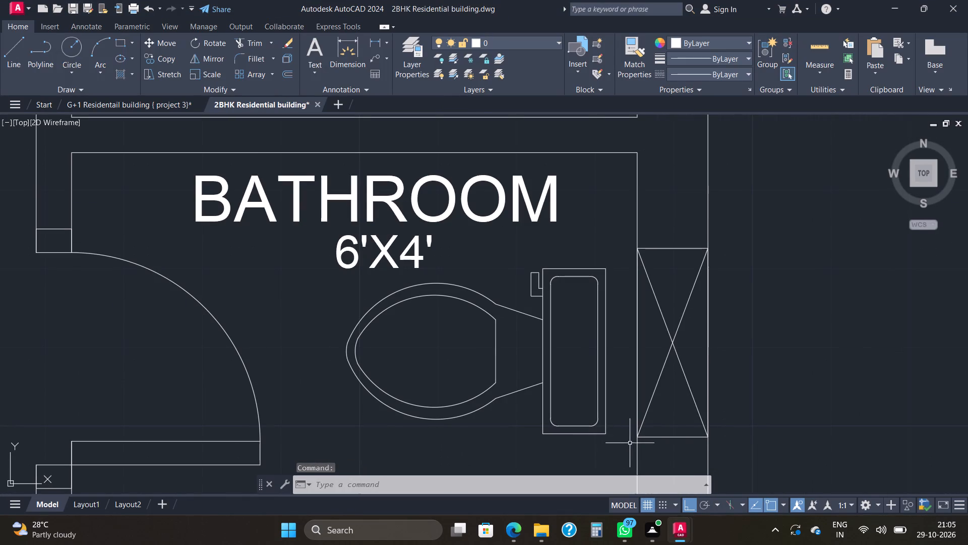
Save the 2BHK Residential building drawing.
{"action": "left_click", "coordinate": [679, 531]}
{"action": "scroll", "coordinate": [557, 410], "scroll_direction": "down", "scroll_amount": 4}
{"action": "middle_click_drag", "start_coordinate": [561, 400], "coordinate": [569, 387]}
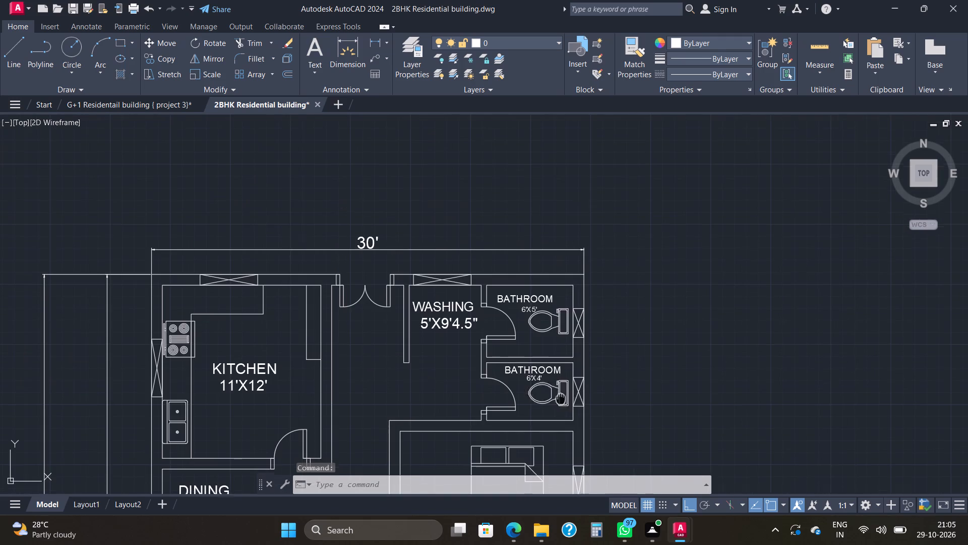
{"action": "middle_click_drag", "start_coordinate": [569, 387], "coordinate": [656, 253]}
{"action": "scroll", "coordinate": [648, 257], "scroll_direction": "down", "scroll_amount": 2}
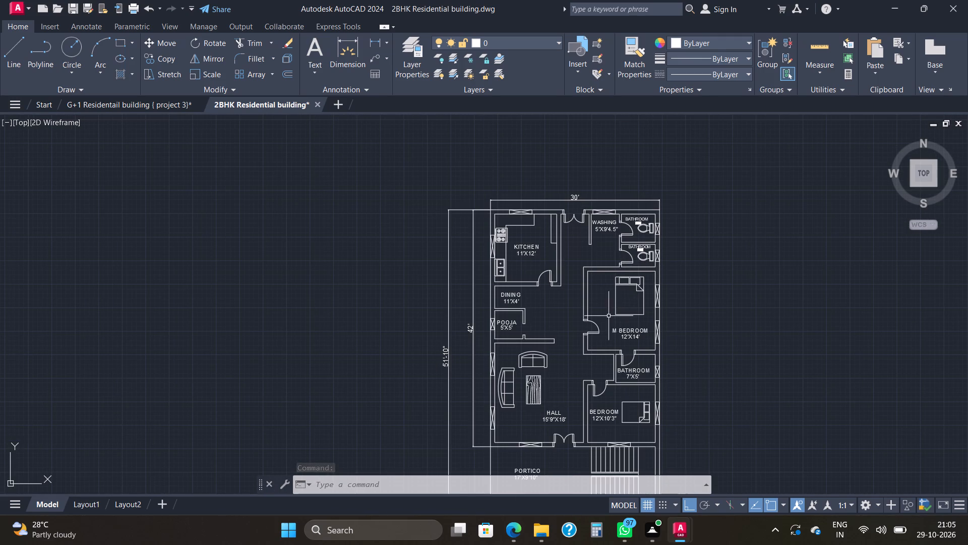
{"action": "scroll", "coordinate": [514, 299], "scroll_direction": "up", "scroll_amount": 3}
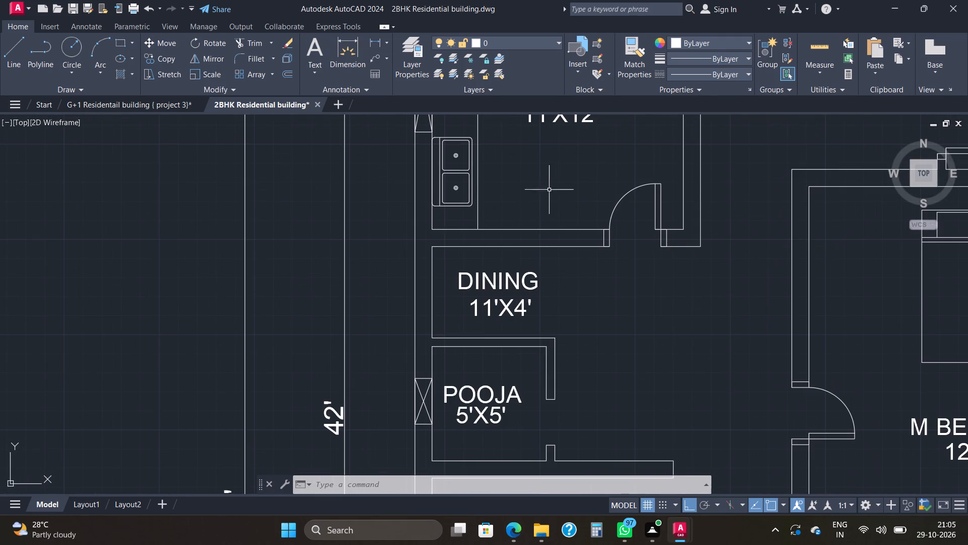
{"action": "middle_click_drag", "start_coordinate": [548, 172], "coordinate": [559, 276]}
{"action": "left_click", "coordinate": [578, 189]}
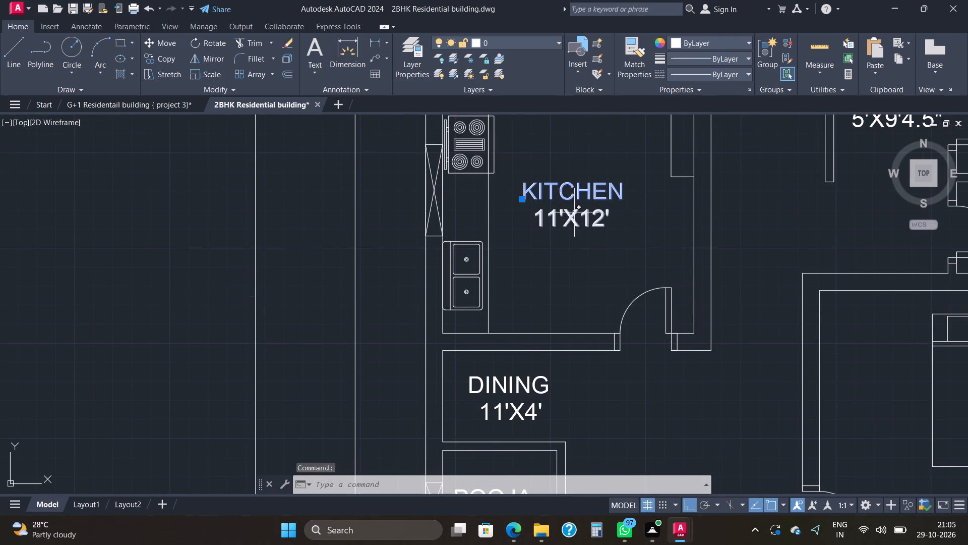
{"action": "left_click", "coordinate": [574, 212]}
{"action": "key", "text": "ctrl+s"}
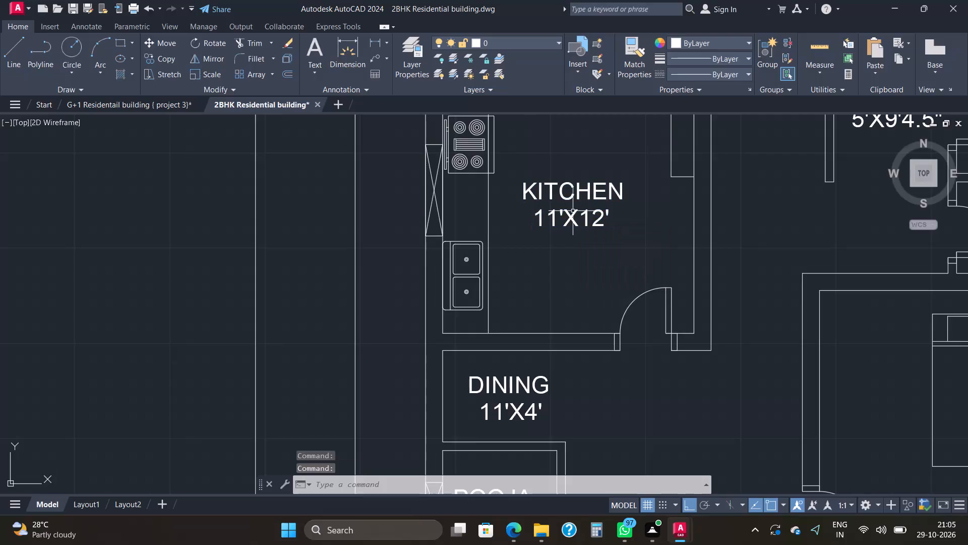
In the G+1 Residential building drawing, rotate the loose wooden table outside the plan 90° about its upper-left corner so it stands upright.
{"action": "left_click", "coordinate": [683, 527]}
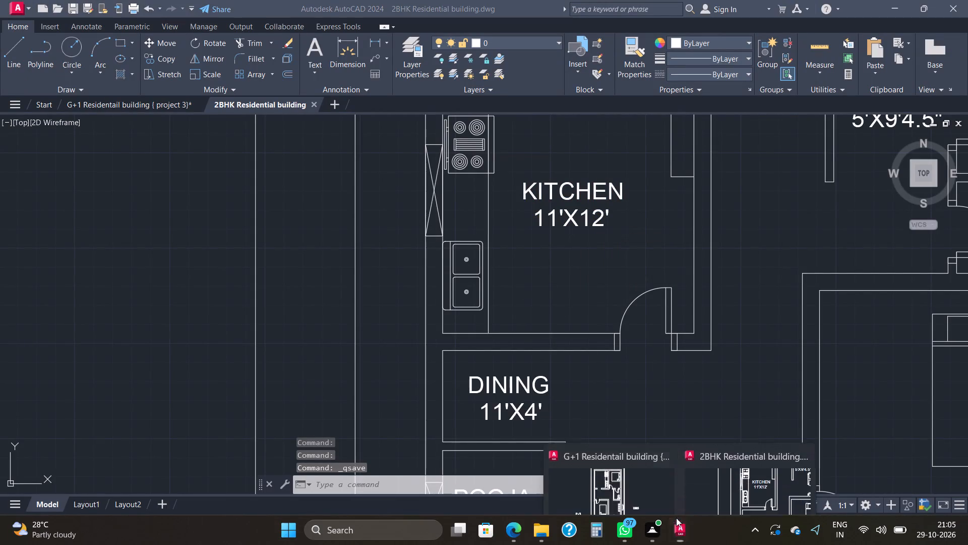
{"action": "left_click", "coordinate": [647, 474]}
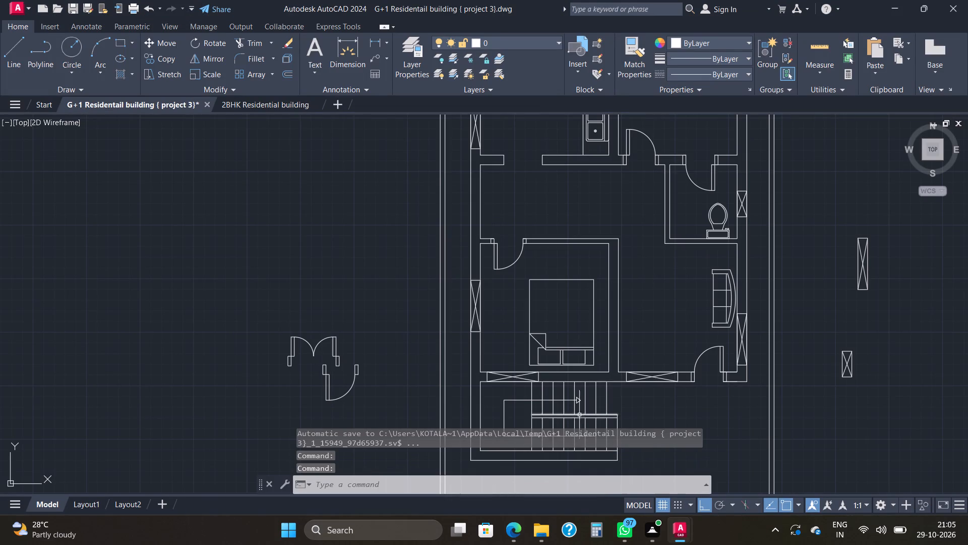
{"action": "scroll", "coordinate": [620, 338], "scroll_direction": "down", "scroll_amount": 1}
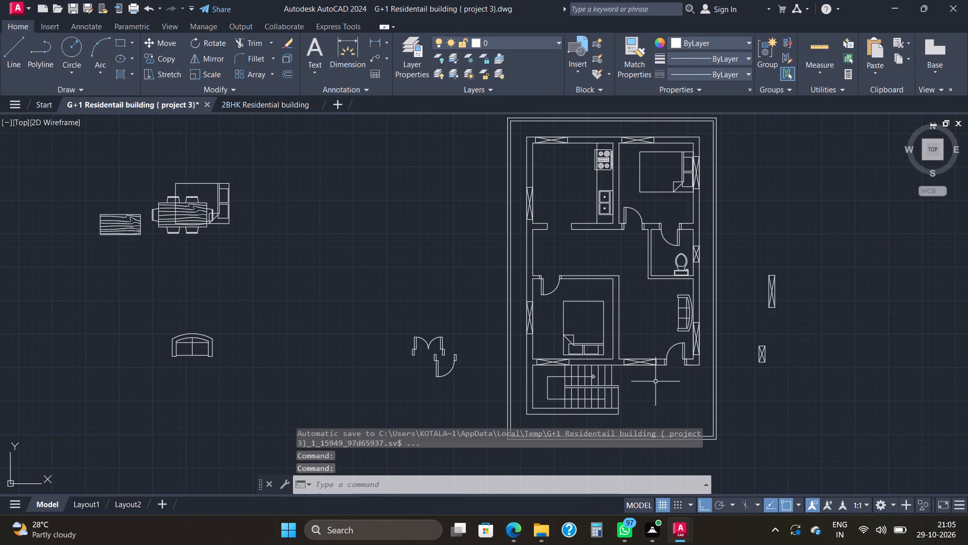
{"action": "scroll", "coordinate": [655, 381], "scroll_direction": "down", "scroll_amount": 1}
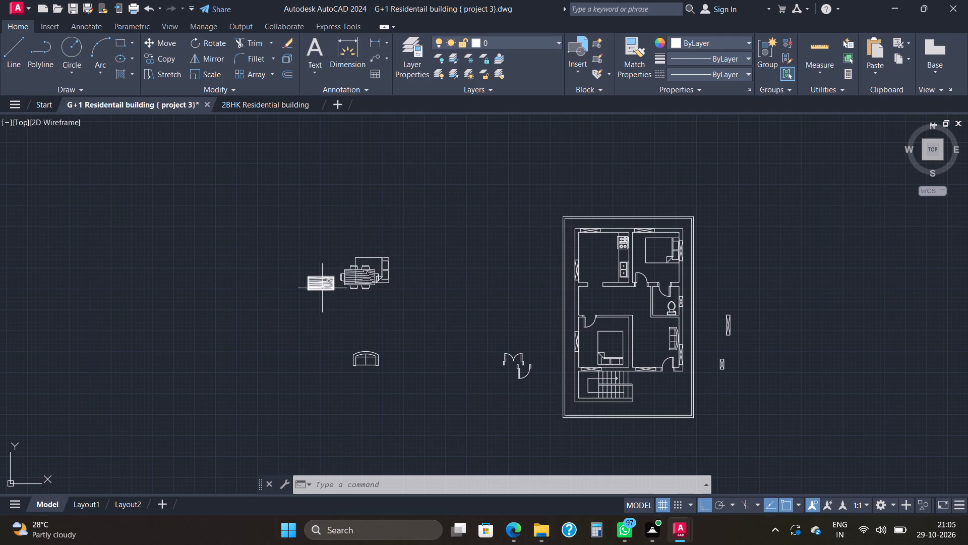
{"action": "scroll", "coordinate": [322, 288], "scroll_direction": "up", "scroll_amount": 2}
{"action": "left_click_drag", "start_coordinate": [333, 243], "coordinate": [324, 246]}
{"action": "left_click", "coordinate": [274, 299]}
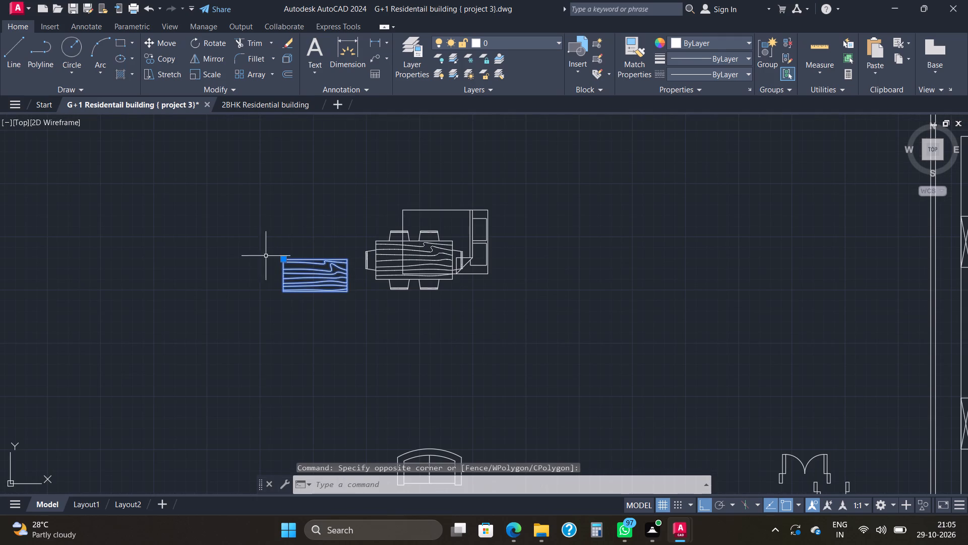
{"action": "left_click", "coordinate": [195, 37]}
{"action": "left_click", "coordinate": [285, 257]}
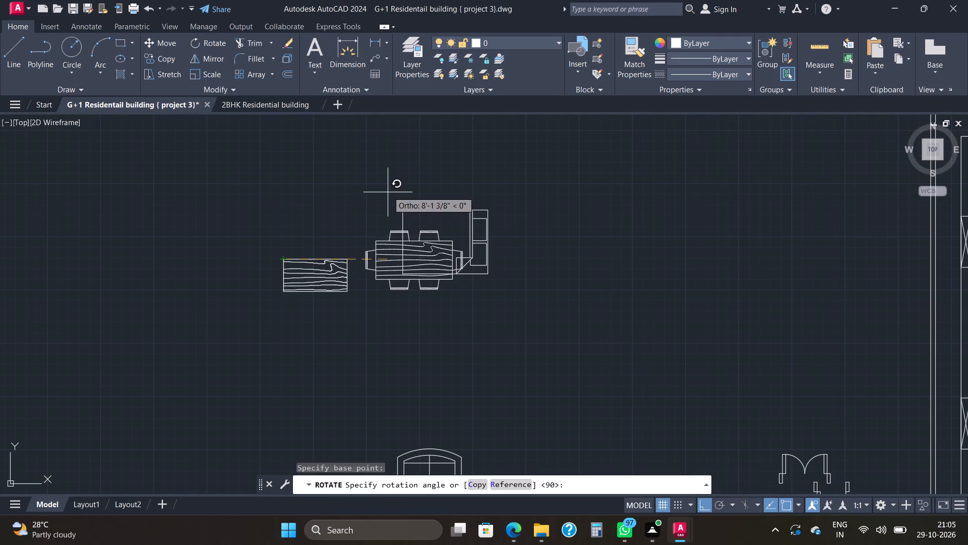
{"action": "left_click", "coordinate": [280, 143]}
Move the rotated wooden table, with ortho off, into the plan's lower-right room in front of the three-seat sofa.
{"action": "left_click", "coordinate": [332, 202]}
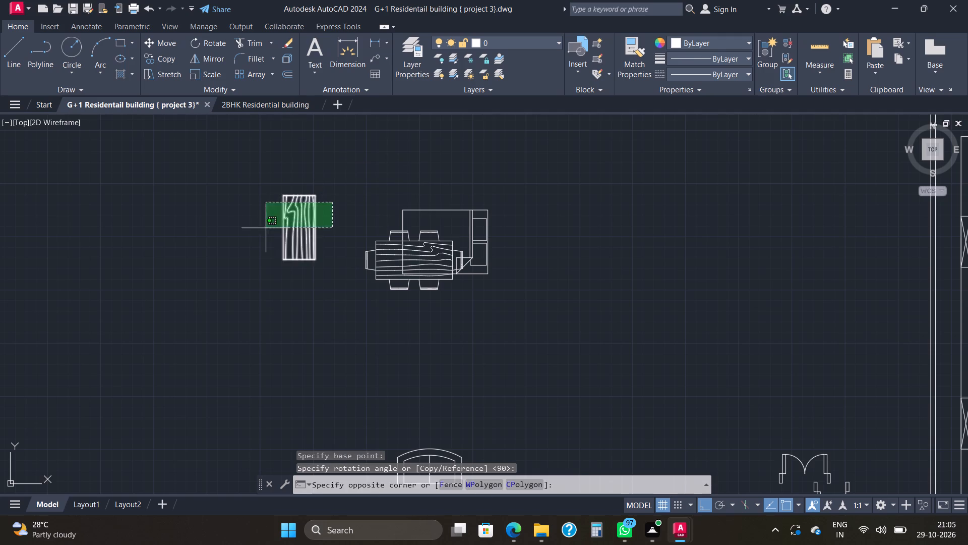
{"action": "left_click", "coordinate": [265, 228]}
{"action": "left_click", "coordinate": [149, 37]}
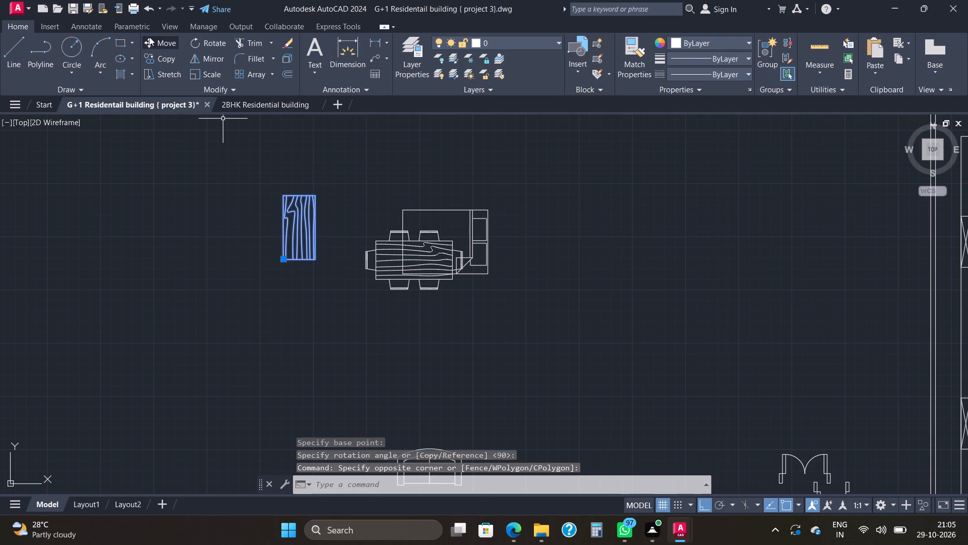
{"action": "left_click", "coordinate": [314, 195]}
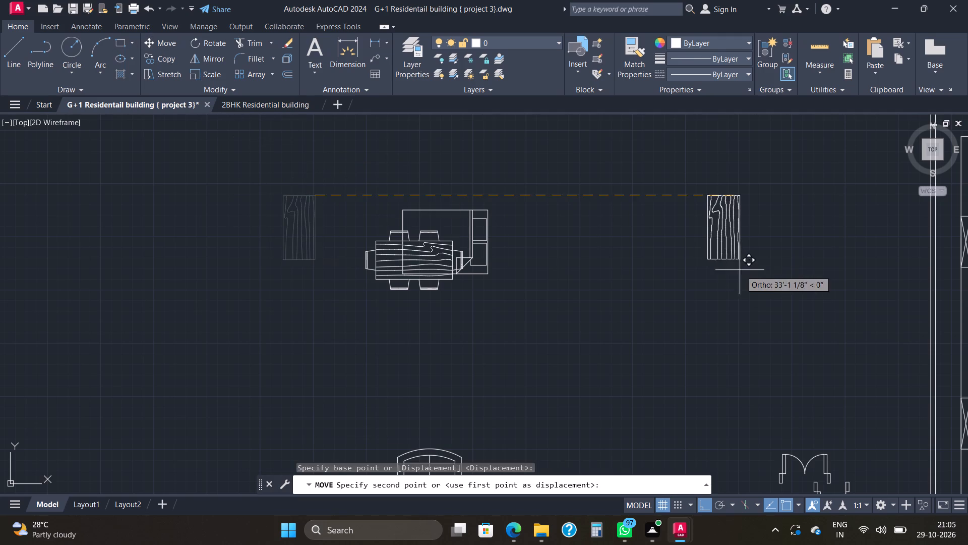
{"action": "scroll", "coordinate": [749, 280], "scroll_direction": "down", "scroll_amount": 2}
{"action": "middle_click_drag", "start_coordinate": [755, 302], "coordinate": [747, 308]}
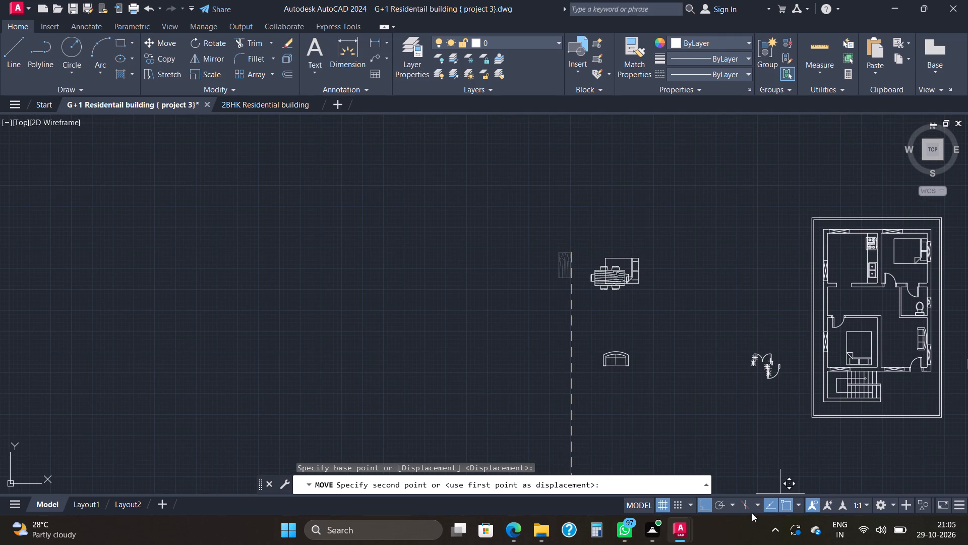
{"action": "left_click", "coordinate": [706, 500]}
{"action": "scroll", "coordinate": [889, 337], "scroll_direction": "up", "scroll_amount": 3}
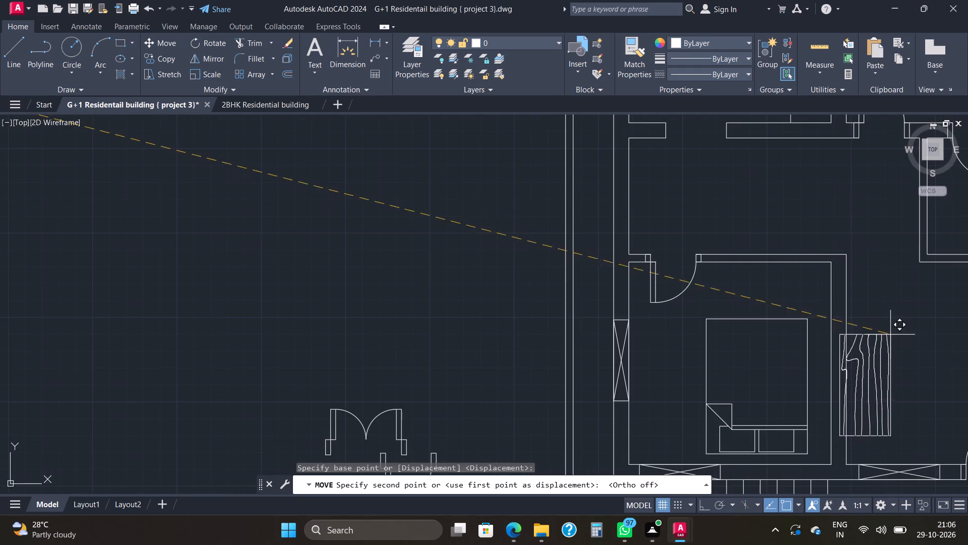
{"action": "middle_click_drag", "start_coordinate": [915, 321], "coordinate": [748, 288]}
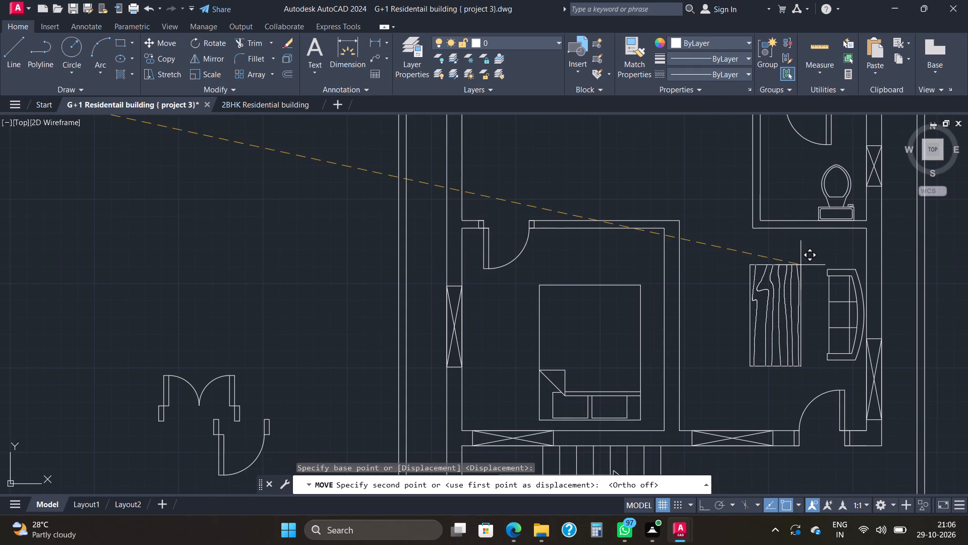
{"action": "left_click", "coordinate": [801, 263]}
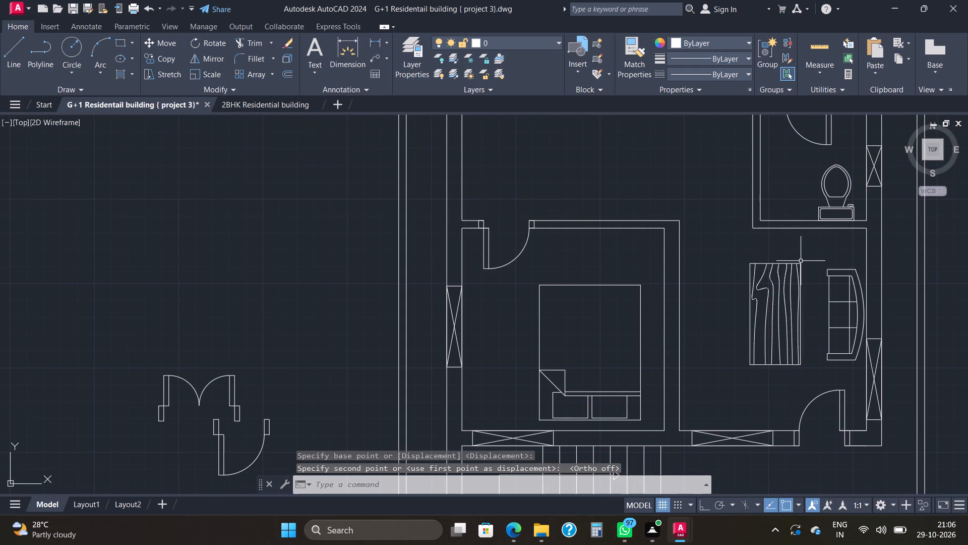
{"action": "key", "text": "Escape"}
{"action": "key", "text": "Escape"}
{"action": "key", "text": "Escape"}
{"action": "key", "text": "Escape"}
{"action": "key", "text": "Escape"}
{"action": "key", "text": "Escape"}
{"action": "key", "text": "Escape"}
{"action": "key", "text": "Escape"}
{"action": "key", "text": "Escape"}
{"action": "key", "text": "Escape"}
{"action": "key", "text": "Escape"}
{"action": "key", "text": "Escape"}
{"action": "key", "text": "Escape"}
{"action": "key", "text": "Escape"}
{"action": "key", "text": "Escape"}
{"action": "key", "text": "Escape"}
{"action": "key", "text": "Escape"}
Scale the wooden table down freehand about its upper-left corner to roughly three quarters of its size.
{"action": "left_click", "coordinate": [783, 274]}
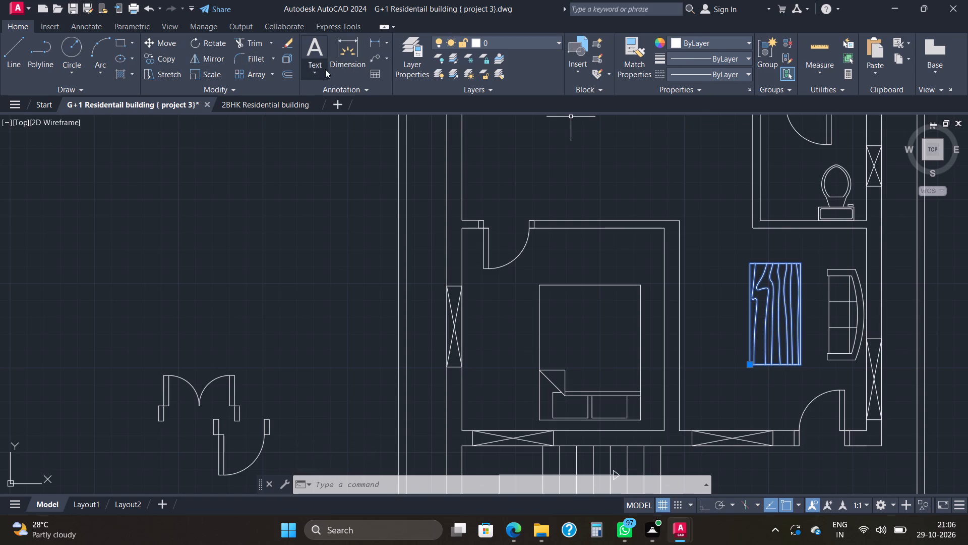
{"action": "left_click", "coordinate": [200, 74]}
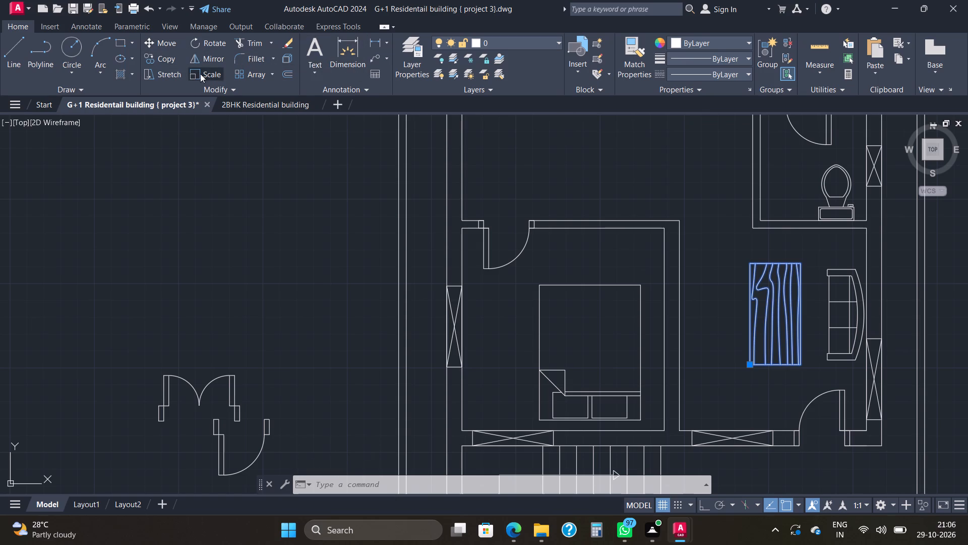
{"action": "left_click", "coordinate": [746, 267]}
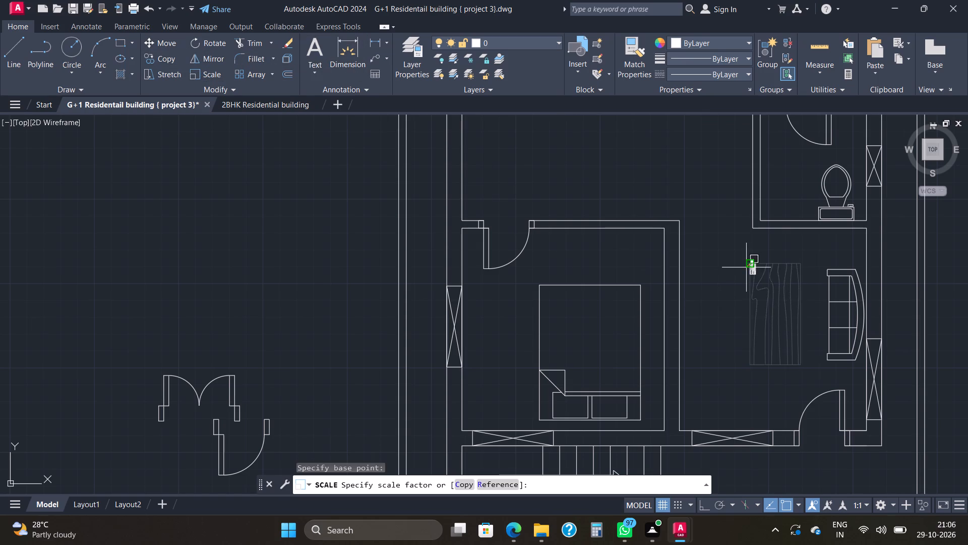
{"action": "left_click", "coordinate": [769, 296]}
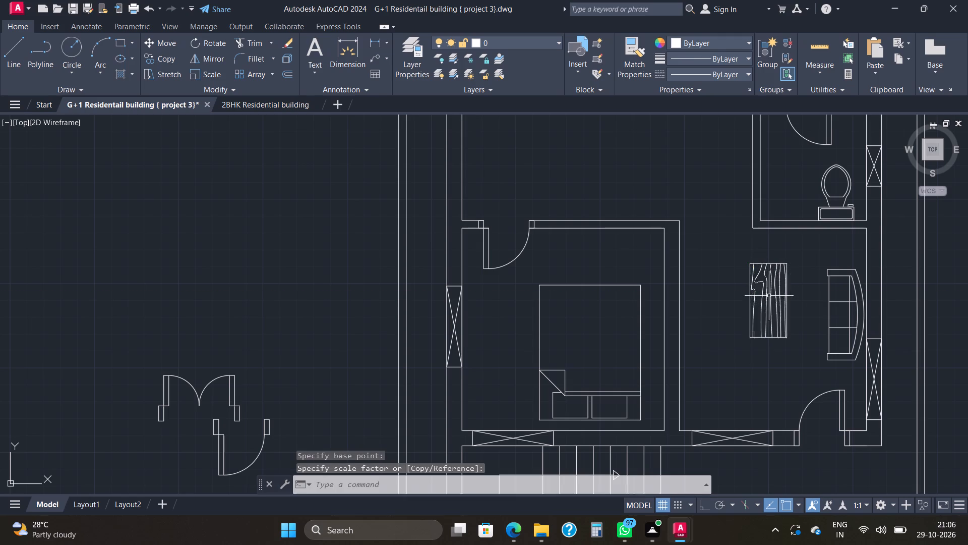
Move the scaled wooden table closer to the three-seat sofa, roughly centred along its length.
{"action": "left_click", "coordinate": [763, 279]}
{"action": "left_click", "coordinate": [759, 275]}
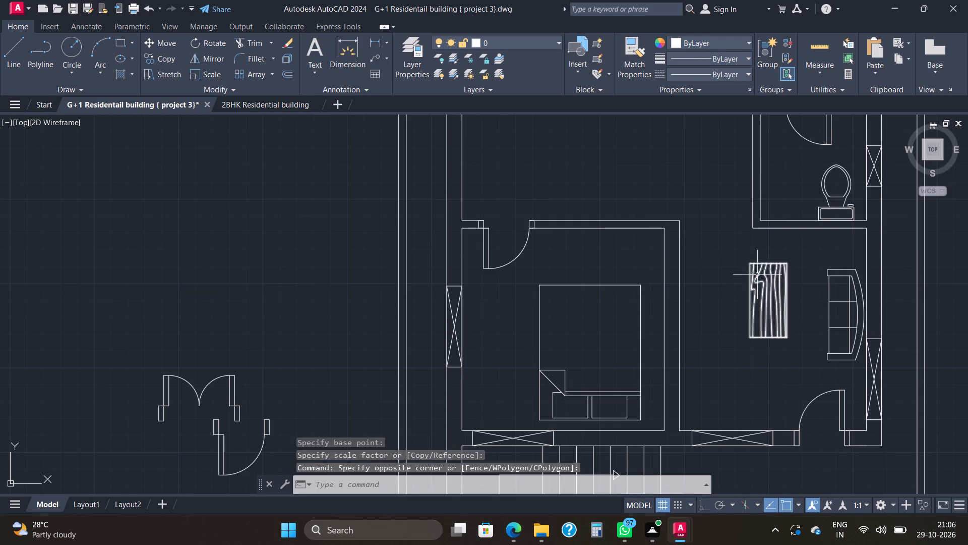
{"action": "left_click", "coordinate": [757, 272]}
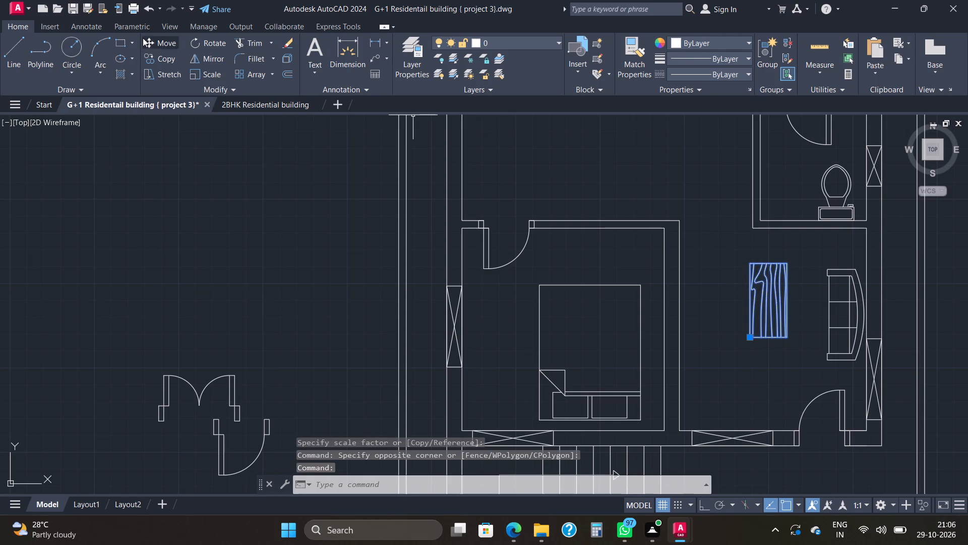
{"action": "left_click", "coordinate": [148, 40]}
{"action": "left_click", "coordinate": [765, 273]}
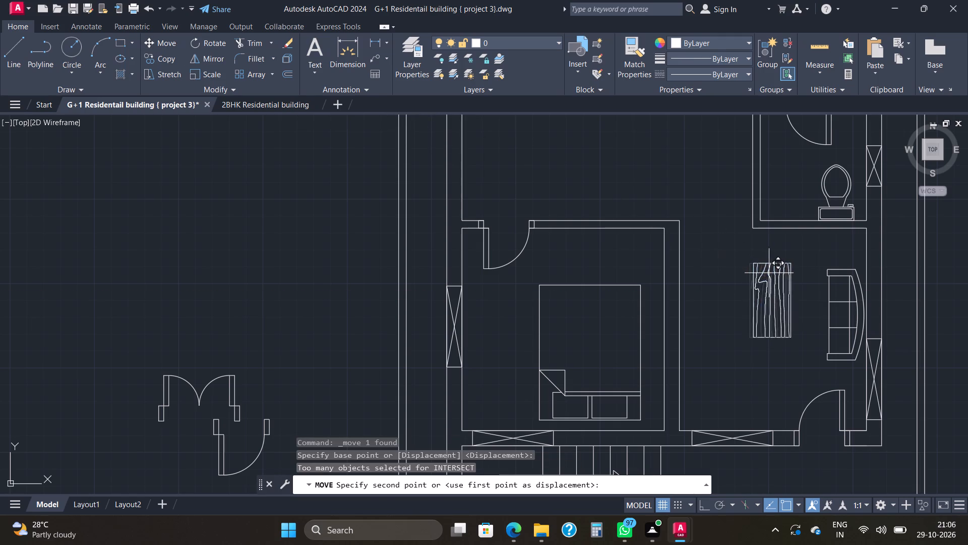
{"action": "left_click", "coordinate": [783, 288]}
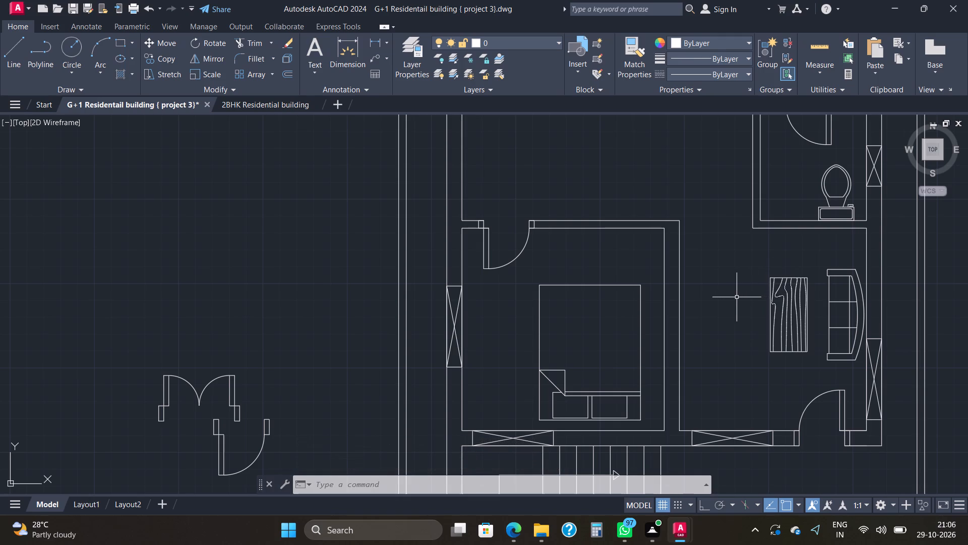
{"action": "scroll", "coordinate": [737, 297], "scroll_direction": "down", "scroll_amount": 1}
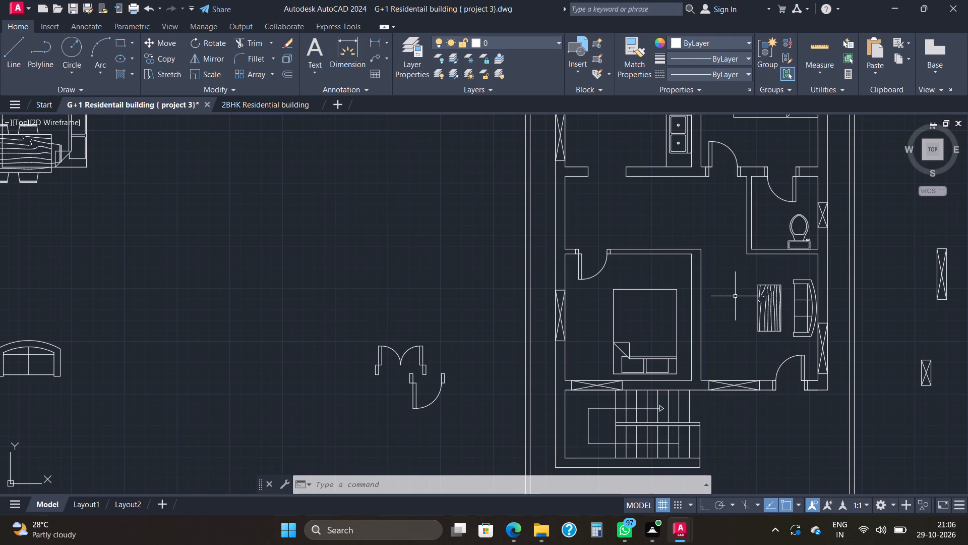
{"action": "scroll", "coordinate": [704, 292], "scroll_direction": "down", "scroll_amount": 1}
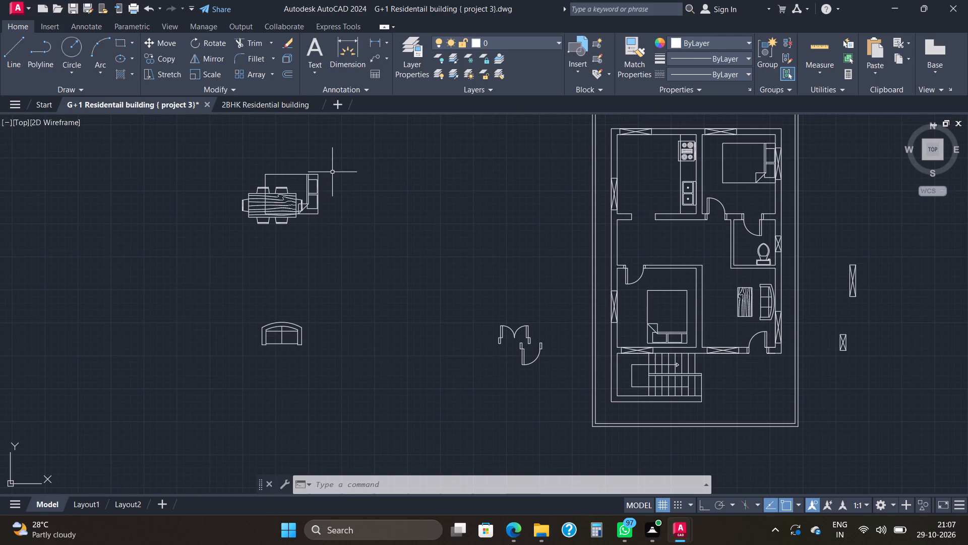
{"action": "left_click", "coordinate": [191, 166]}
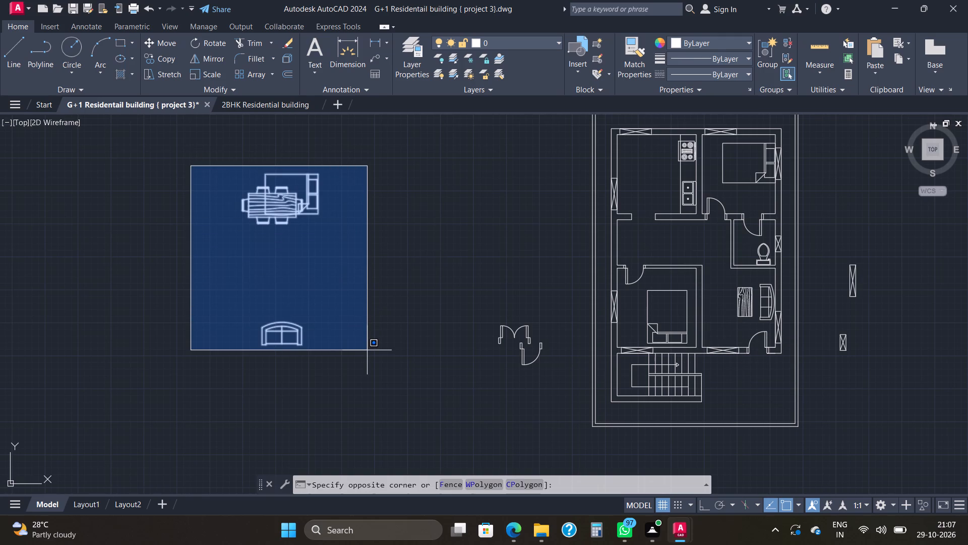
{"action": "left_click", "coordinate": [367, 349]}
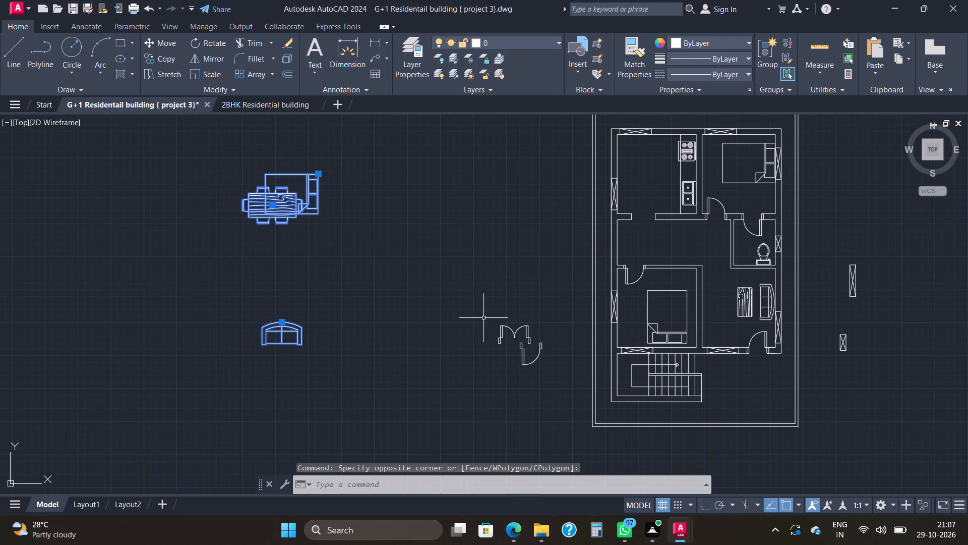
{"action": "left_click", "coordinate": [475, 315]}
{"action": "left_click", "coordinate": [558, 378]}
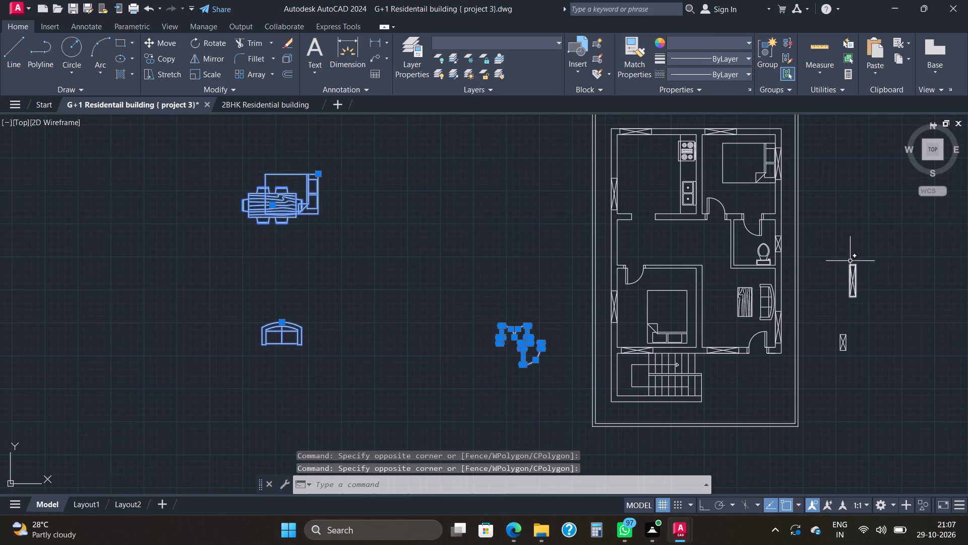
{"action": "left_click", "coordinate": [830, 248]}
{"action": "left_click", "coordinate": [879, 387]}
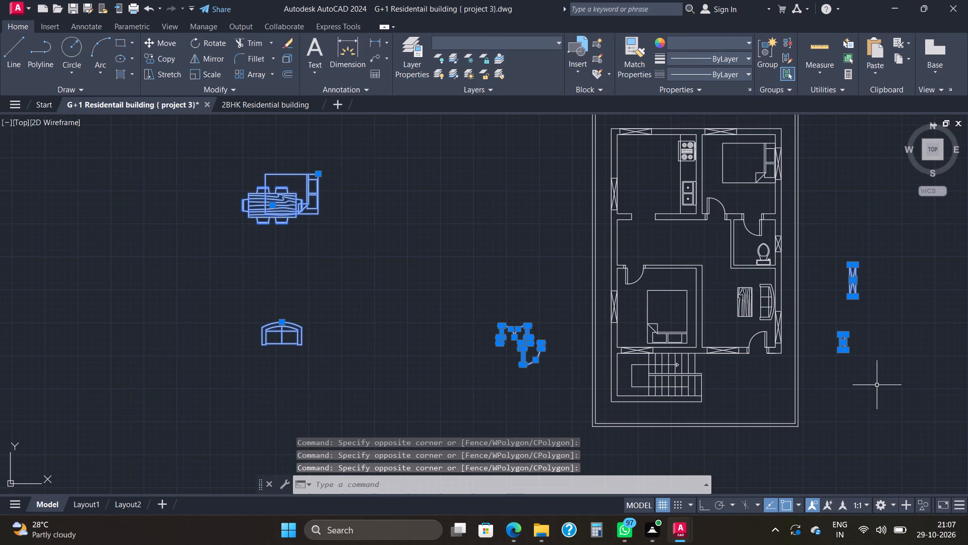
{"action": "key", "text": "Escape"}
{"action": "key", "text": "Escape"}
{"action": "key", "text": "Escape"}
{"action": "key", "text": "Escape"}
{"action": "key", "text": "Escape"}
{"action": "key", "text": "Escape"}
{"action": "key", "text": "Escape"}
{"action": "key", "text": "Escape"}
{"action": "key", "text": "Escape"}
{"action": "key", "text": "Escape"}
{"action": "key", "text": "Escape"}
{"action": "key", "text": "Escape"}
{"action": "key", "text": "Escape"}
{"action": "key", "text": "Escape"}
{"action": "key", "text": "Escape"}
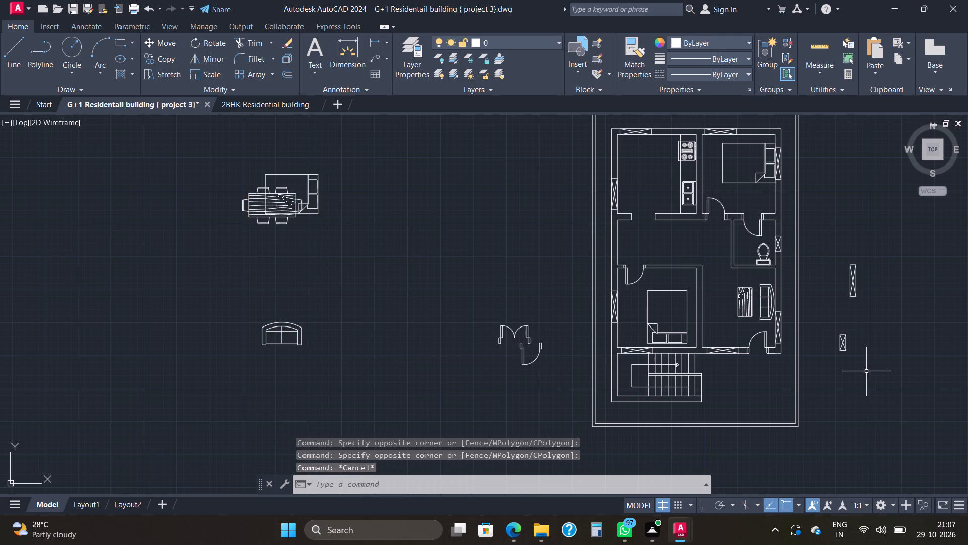
Erase the loose double bed, dining table set and two-seat sofa lying outside the plan on its left side.
{"action": "left_click_drag", "start_coordinate": [435, 199], "coordinate": [413, 189]}
{"action": "left_click", "coordinate": [79, 378]}
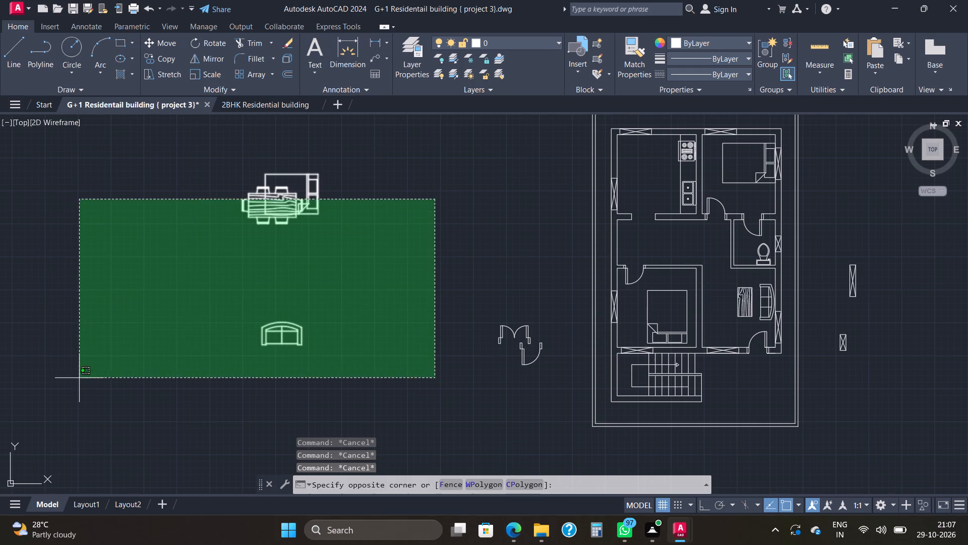
{"action": "key", "text": "Delete"}
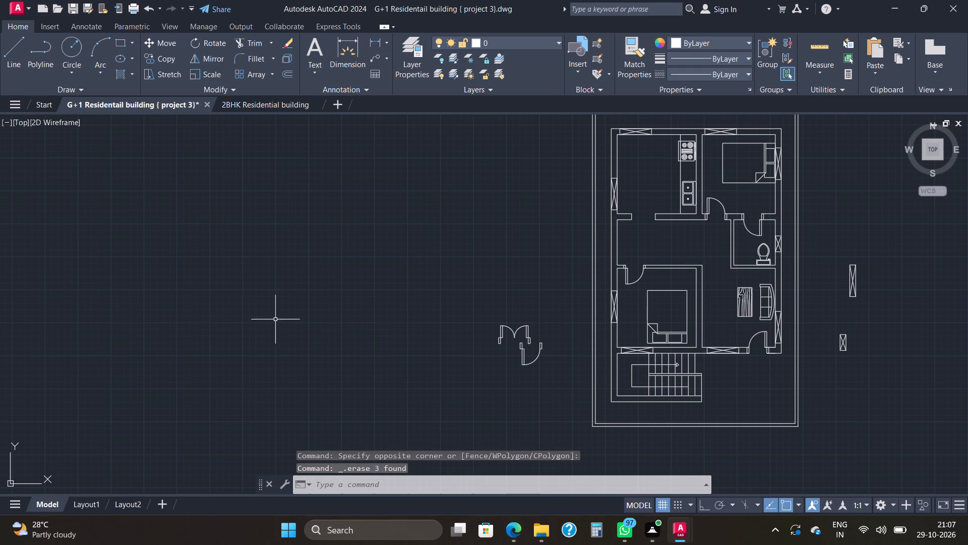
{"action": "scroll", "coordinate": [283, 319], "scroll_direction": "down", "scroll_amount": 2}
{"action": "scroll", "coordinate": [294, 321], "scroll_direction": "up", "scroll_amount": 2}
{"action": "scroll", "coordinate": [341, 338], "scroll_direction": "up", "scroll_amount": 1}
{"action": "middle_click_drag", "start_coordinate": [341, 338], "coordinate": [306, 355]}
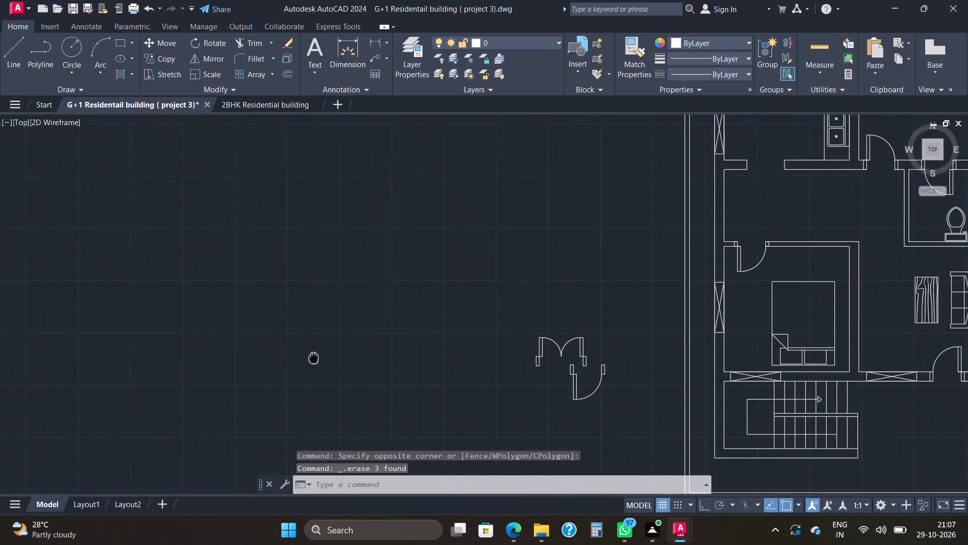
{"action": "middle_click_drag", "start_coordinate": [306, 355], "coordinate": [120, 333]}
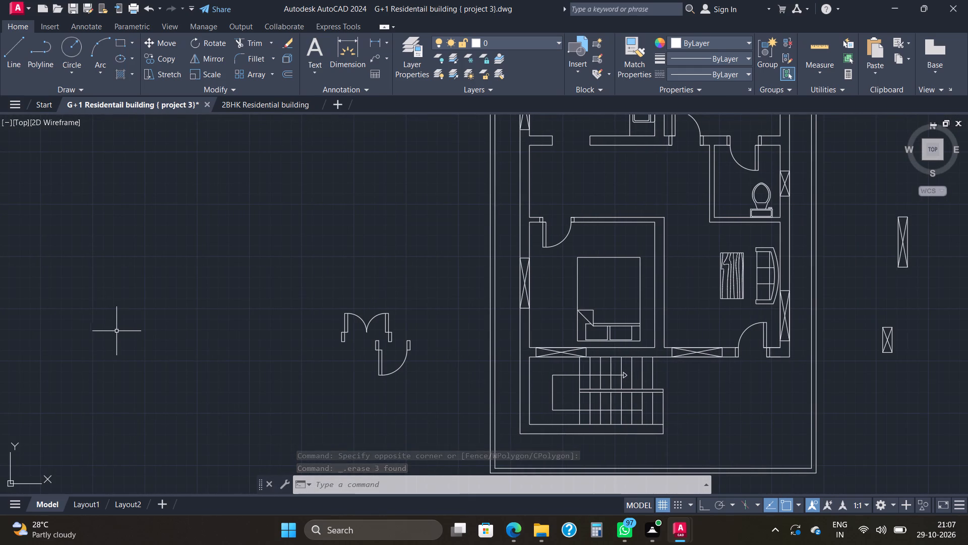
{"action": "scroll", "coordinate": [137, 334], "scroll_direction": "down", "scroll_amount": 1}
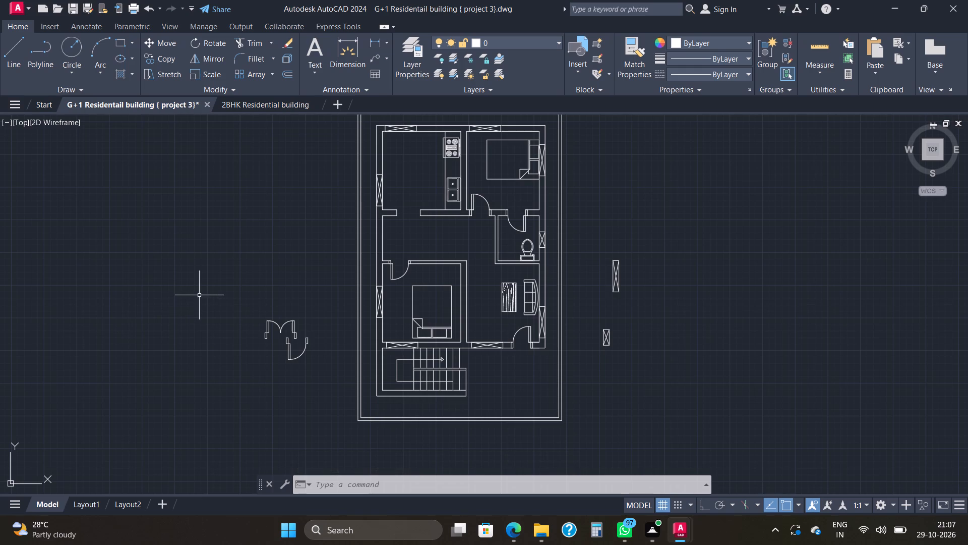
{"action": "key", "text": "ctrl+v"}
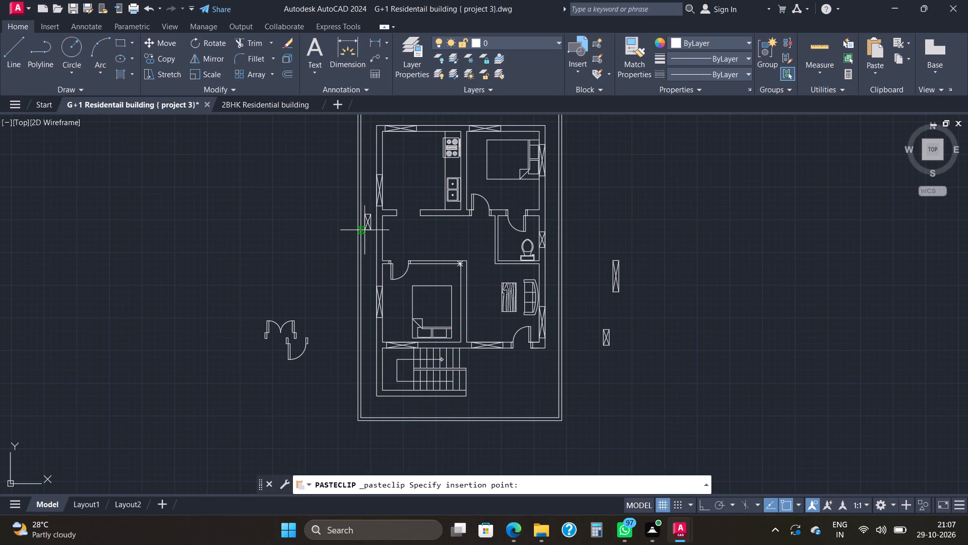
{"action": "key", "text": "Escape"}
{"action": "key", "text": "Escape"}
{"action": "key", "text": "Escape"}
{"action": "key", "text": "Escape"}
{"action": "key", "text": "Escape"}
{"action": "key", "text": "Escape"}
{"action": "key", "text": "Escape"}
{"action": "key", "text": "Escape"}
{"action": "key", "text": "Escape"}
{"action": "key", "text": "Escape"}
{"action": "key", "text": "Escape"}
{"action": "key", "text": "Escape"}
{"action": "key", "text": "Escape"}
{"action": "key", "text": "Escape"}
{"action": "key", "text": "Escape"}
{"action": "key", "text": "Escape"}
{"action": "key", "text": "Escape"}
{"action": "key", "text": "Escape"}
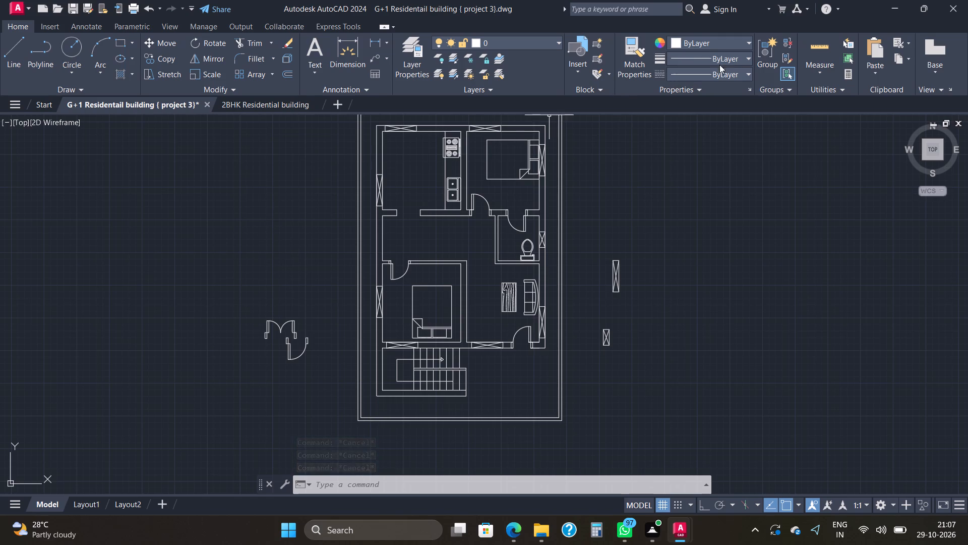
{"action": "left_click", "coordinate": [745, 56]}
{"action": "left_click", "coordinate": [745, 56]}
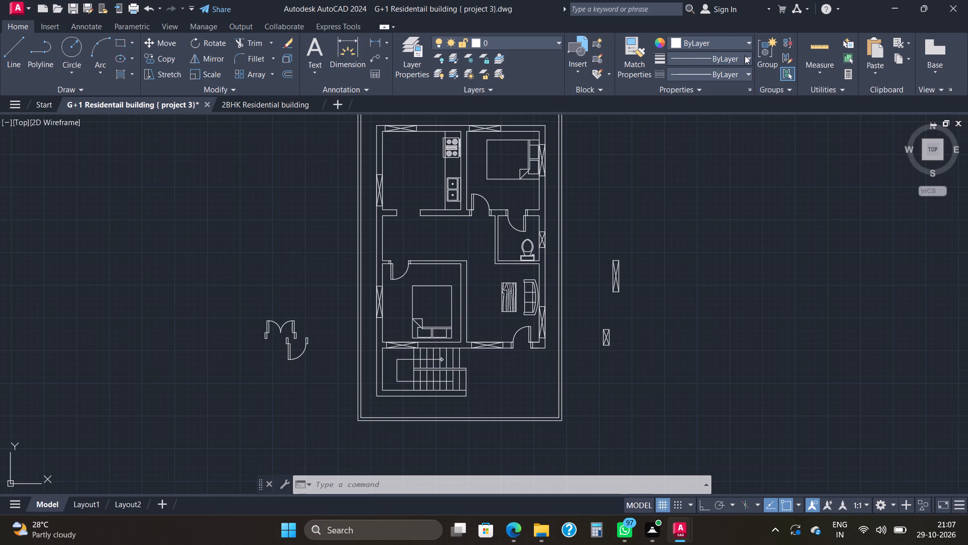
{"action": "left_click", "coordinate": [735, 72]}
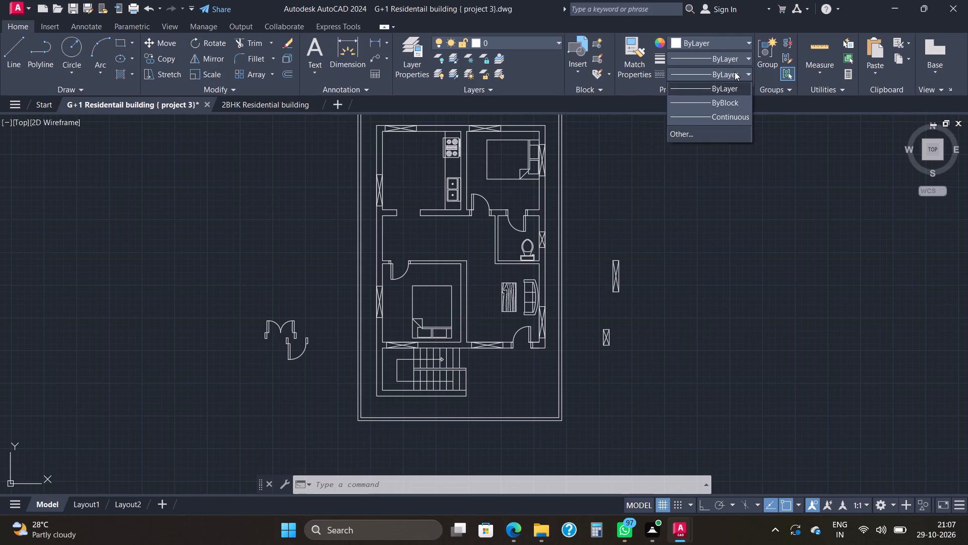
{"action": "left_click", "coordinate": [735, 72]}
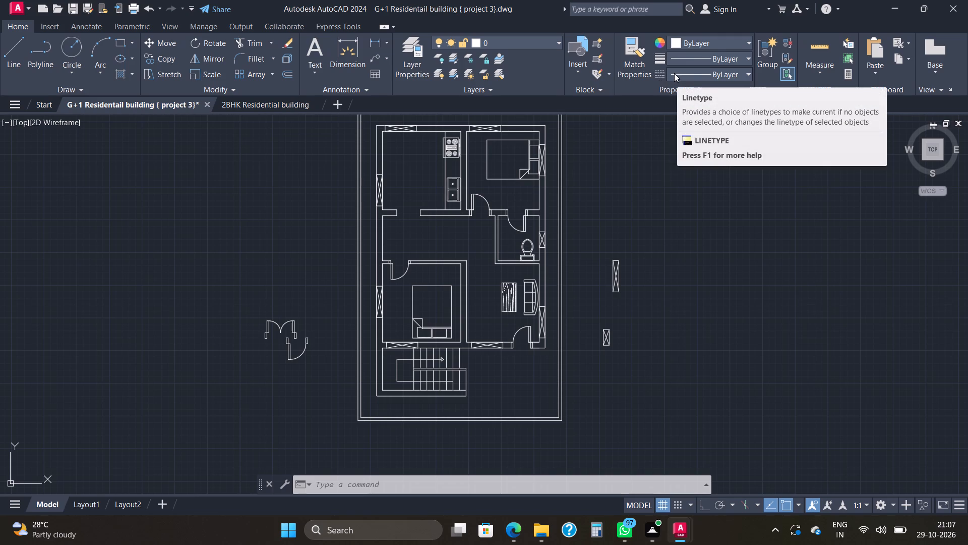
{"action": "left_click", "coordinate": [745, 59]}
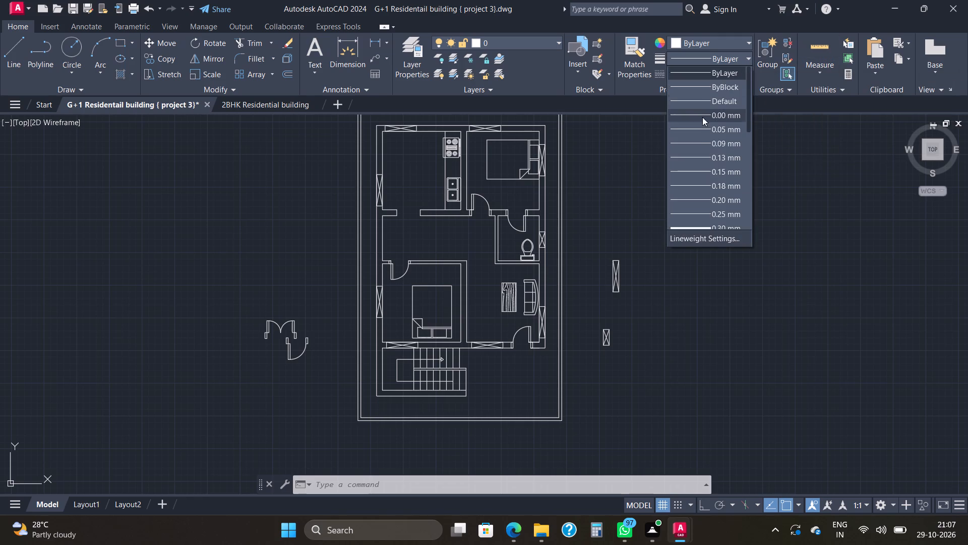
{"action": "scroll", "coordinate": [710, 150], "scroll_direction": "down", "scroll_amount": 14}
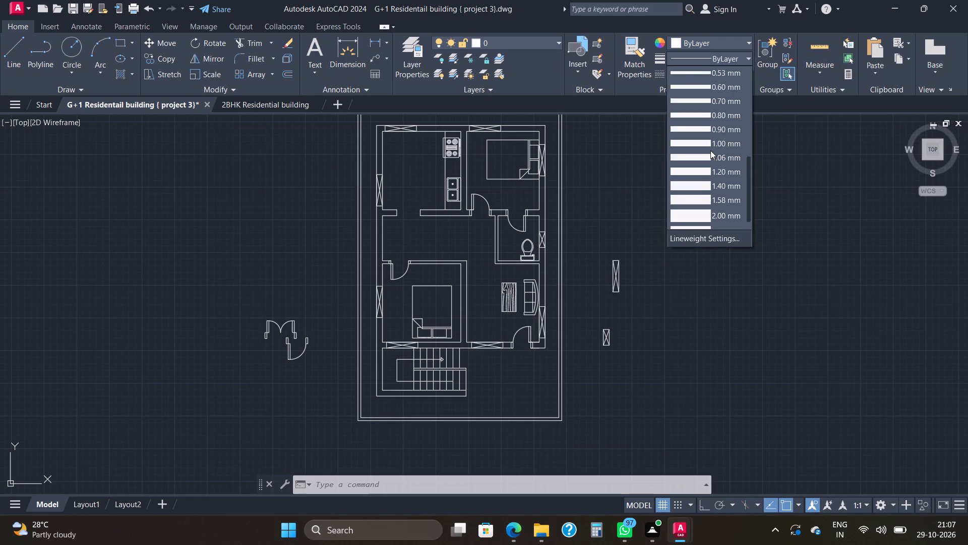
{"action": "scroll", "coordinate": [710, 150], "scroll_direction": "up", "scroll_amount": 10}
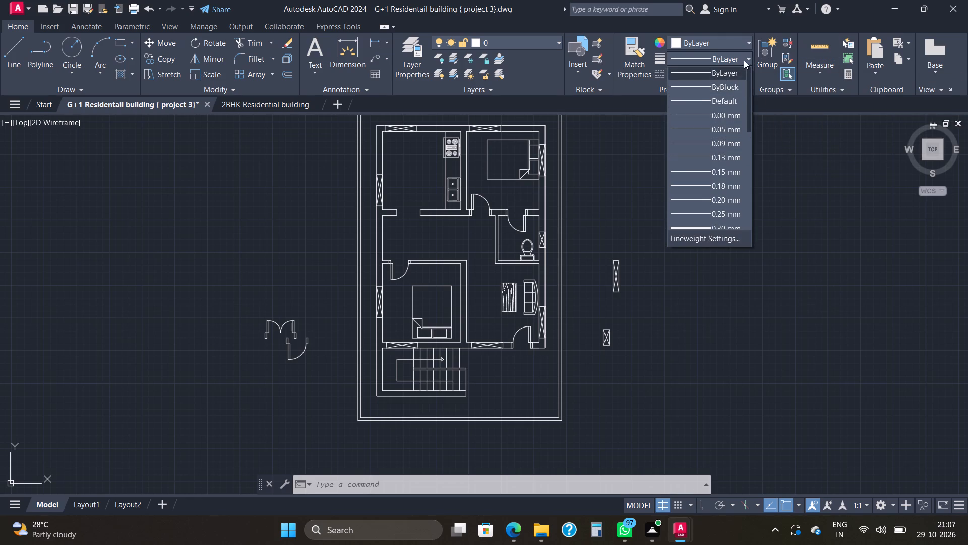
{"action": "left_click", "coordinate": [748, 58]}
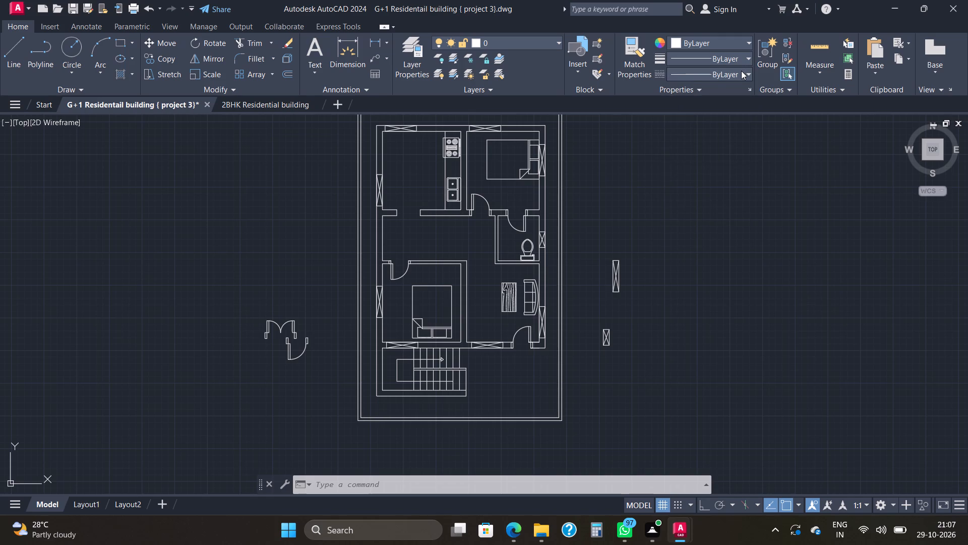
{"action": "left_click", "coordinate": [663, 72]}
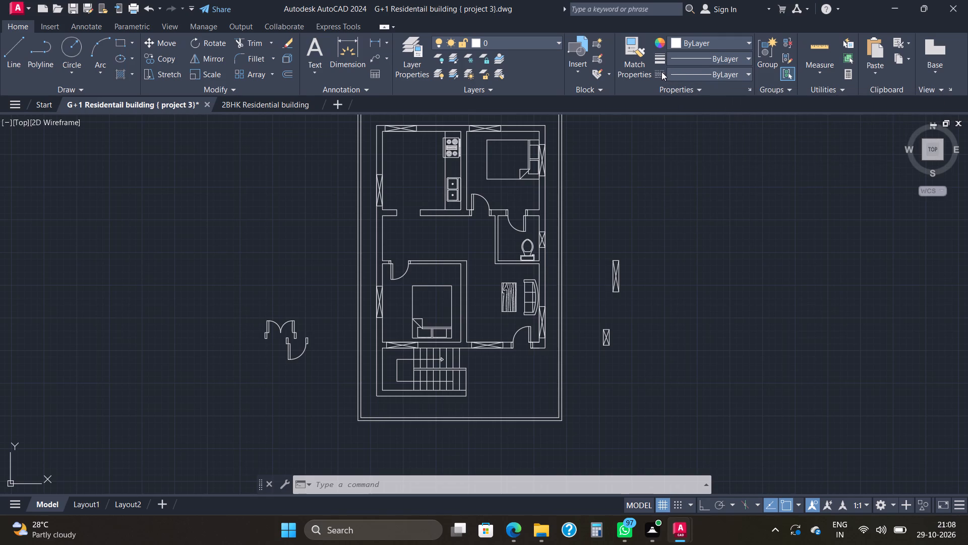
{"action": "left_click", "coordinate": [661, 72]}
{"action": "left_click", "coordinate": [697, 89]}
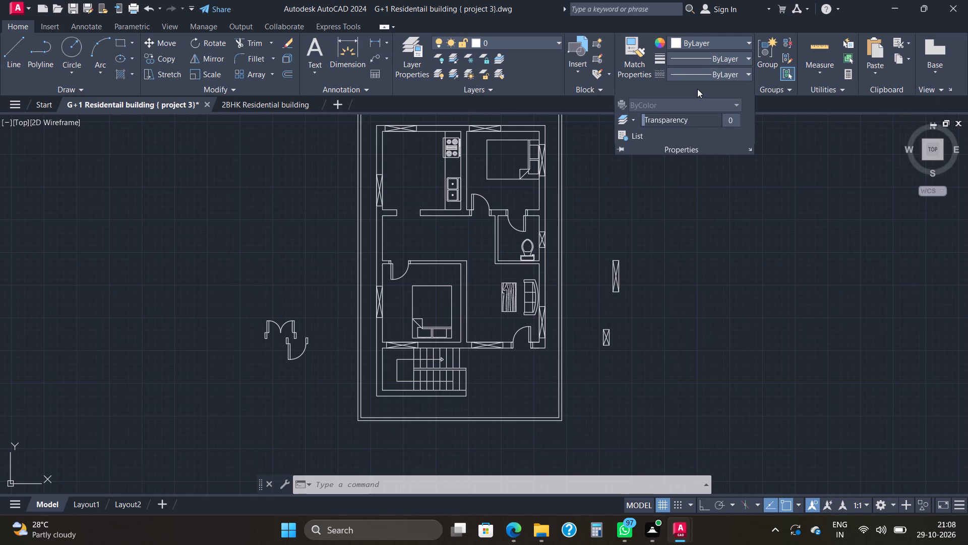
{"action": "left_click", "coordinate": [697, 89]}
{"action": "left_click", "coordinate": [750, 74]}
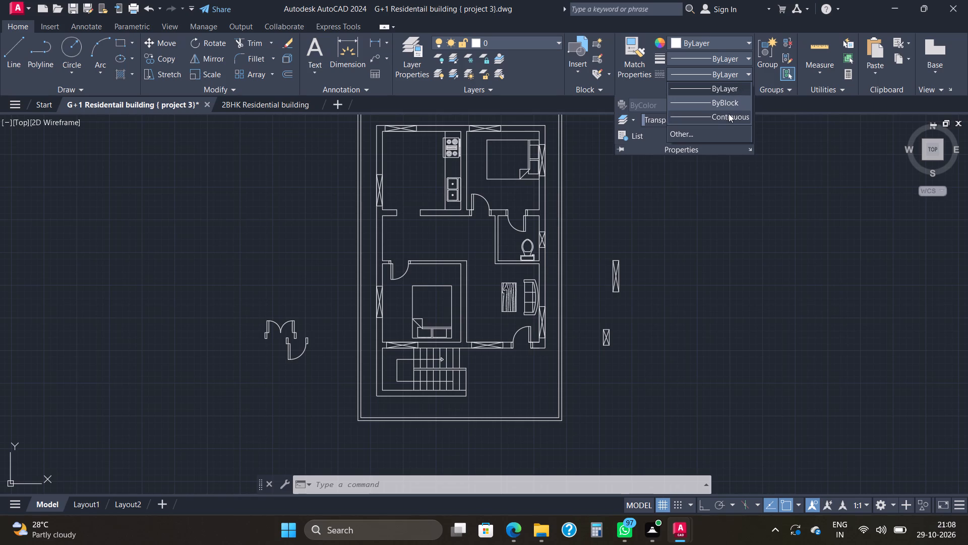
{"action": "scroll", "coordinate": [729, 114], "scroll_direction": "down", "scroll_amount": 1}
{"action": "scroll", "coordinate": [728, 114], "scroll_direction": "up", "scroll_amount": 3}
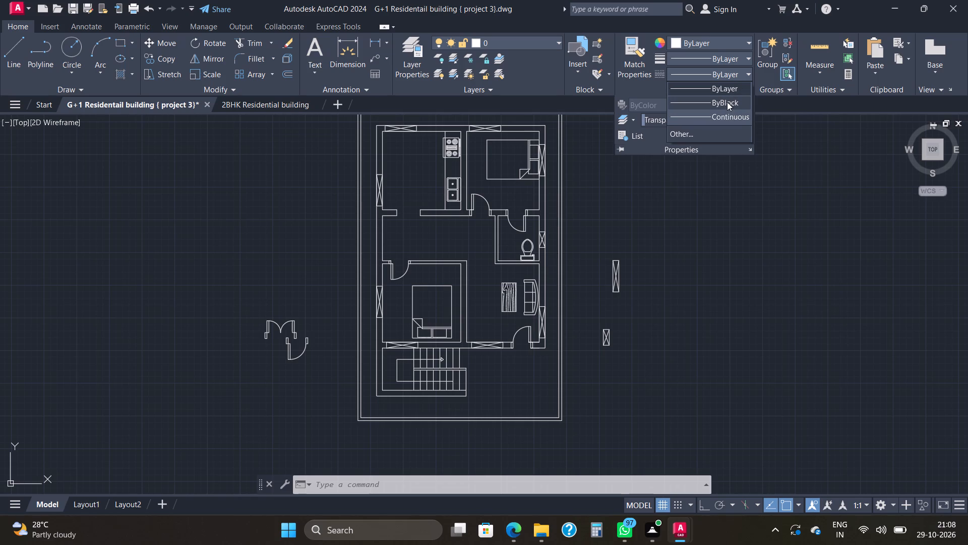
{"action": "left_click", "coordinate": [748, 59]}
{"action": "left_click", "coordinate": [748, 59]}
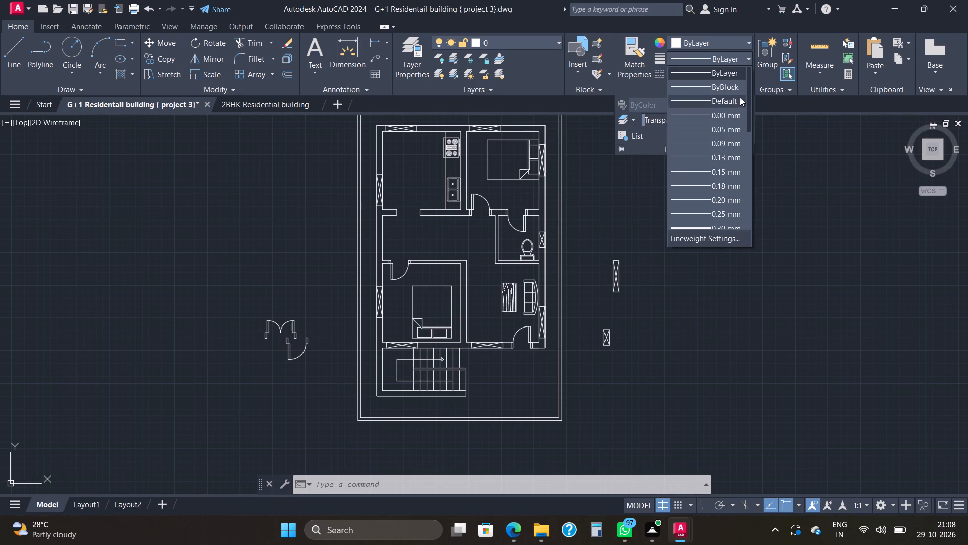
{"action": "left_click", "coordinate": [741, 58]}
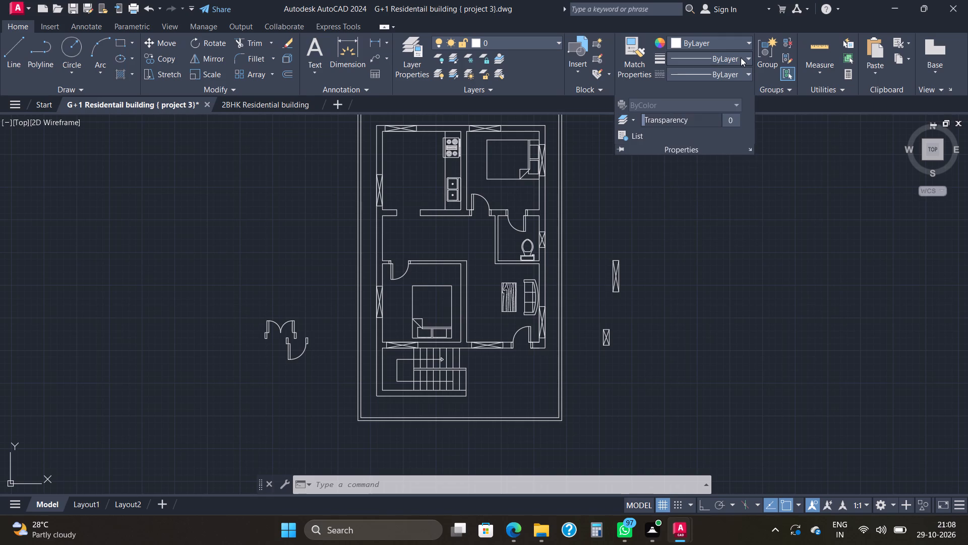
Load the ISO dash space linetype ACAD_ISO03W100 from acadiso.lin into the drawing, keeping ByLayer as the current linetype.
{"action": "left_click", "coordinate": [745, 70]}
{"action": "scroll", "coordinate": [735, 102], "scroll_direction": "down", "scroll_amount": 1}
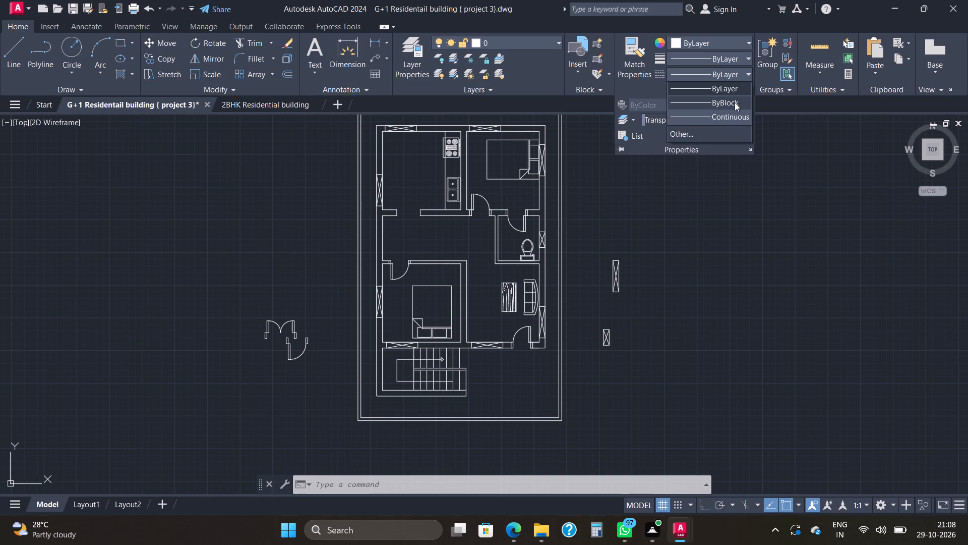
{"action": "left_click", "coordinate": [733, 137]}
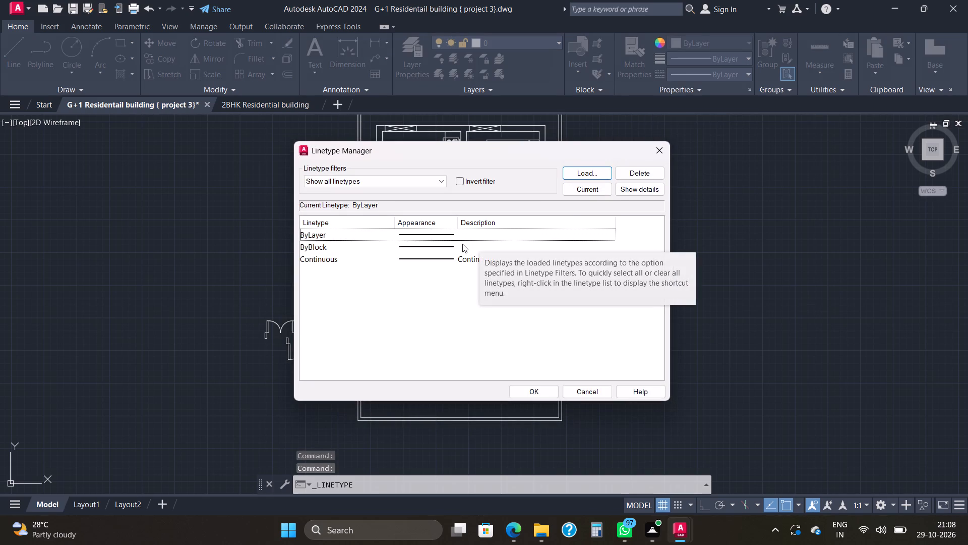
{"action": "left_click", "coordinate": [582, 172]}
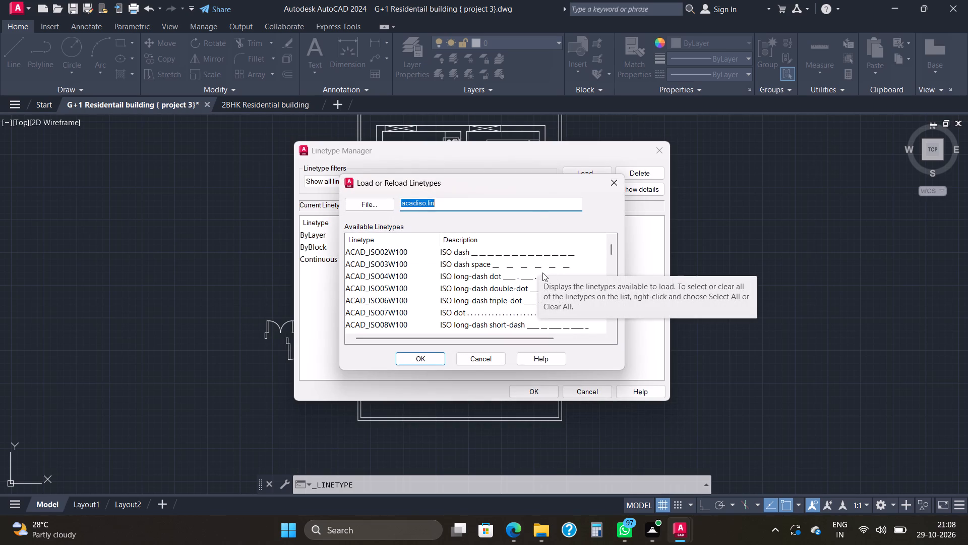
{"action": "scroll", "coordinate": [526, 275], "scroll_direction": "down", "scroll_amount": 1}
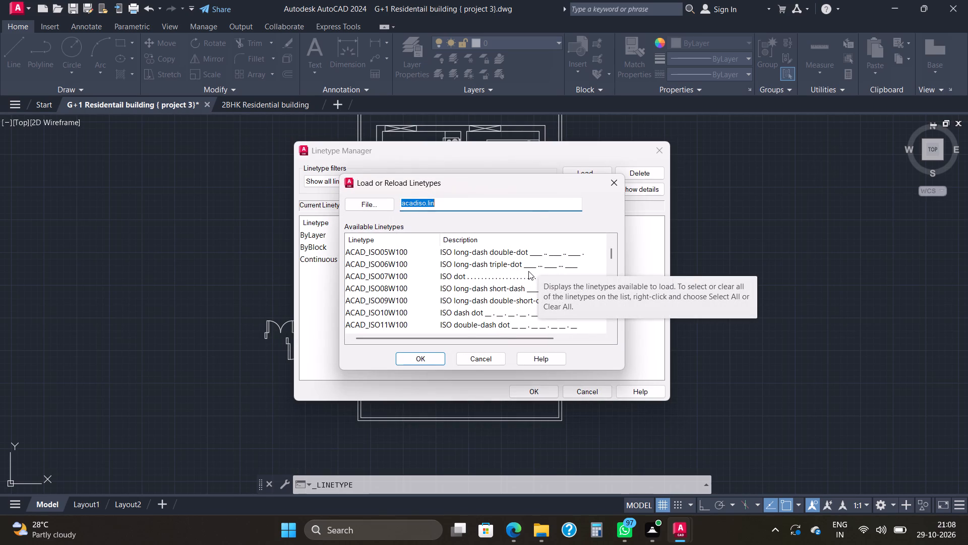
{"action": "scroll", "coordinate": [528, 271], "scroll_direction": "up", "scroll_amount": 2}
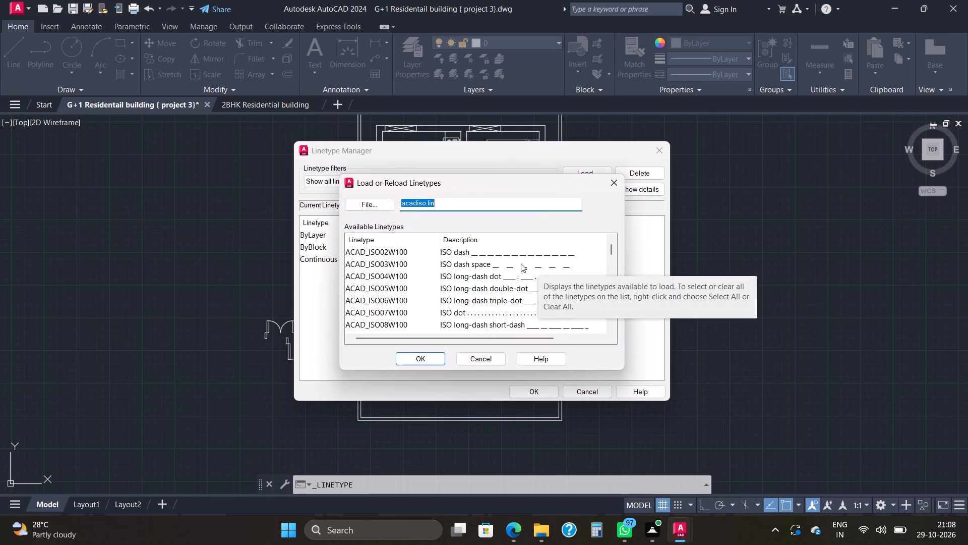
{"action": "left_click", "coordinate": [518, 267]}
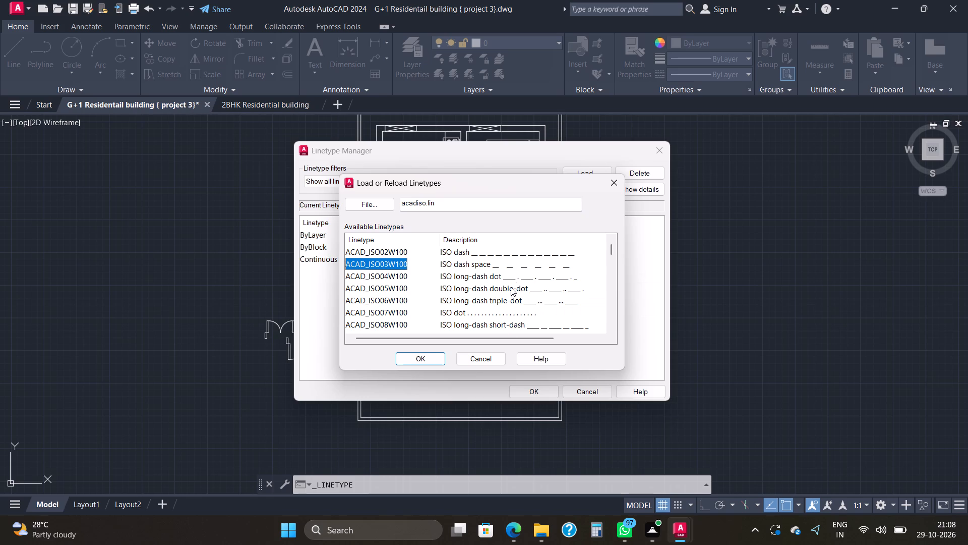
{"action": "left_click", "coordinate": [429, 355]}
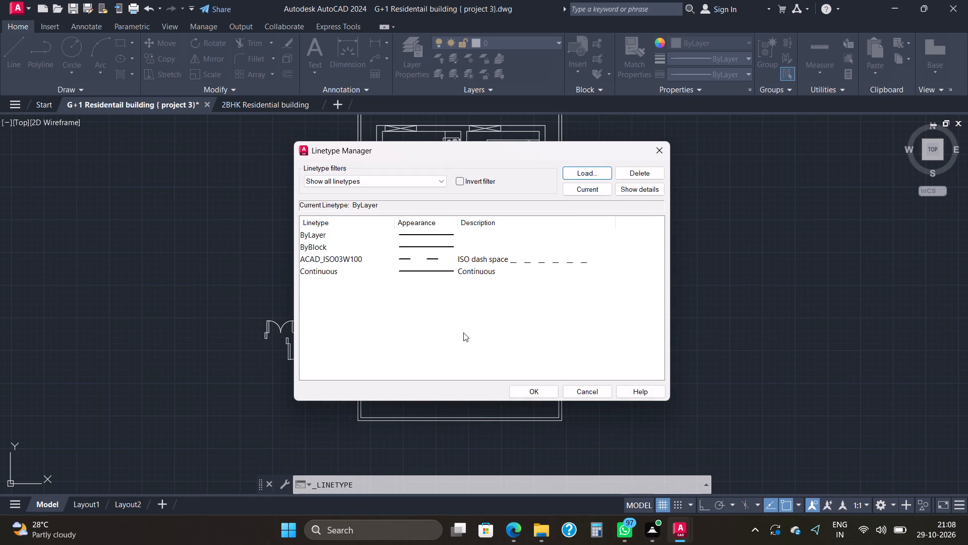
{"action": "left_click", "coordinate": [535, 392]}
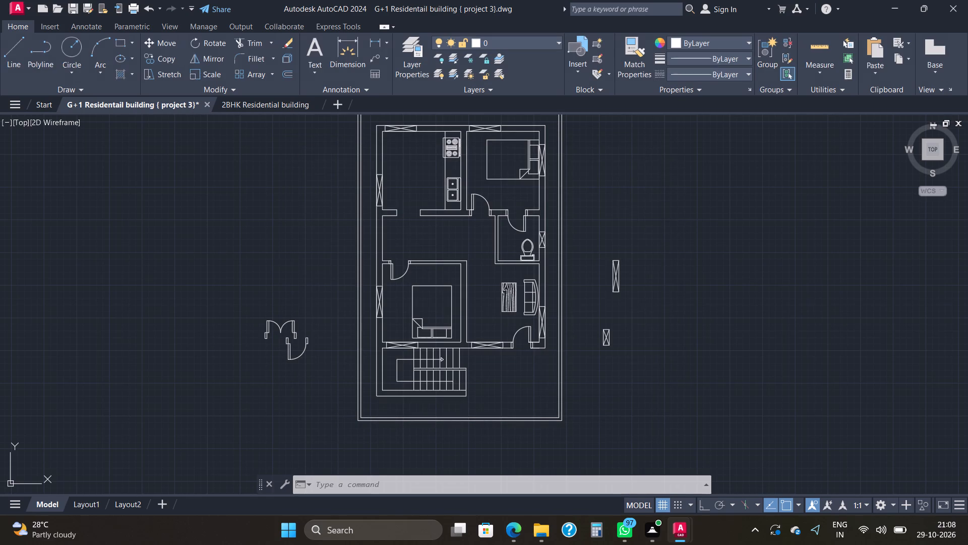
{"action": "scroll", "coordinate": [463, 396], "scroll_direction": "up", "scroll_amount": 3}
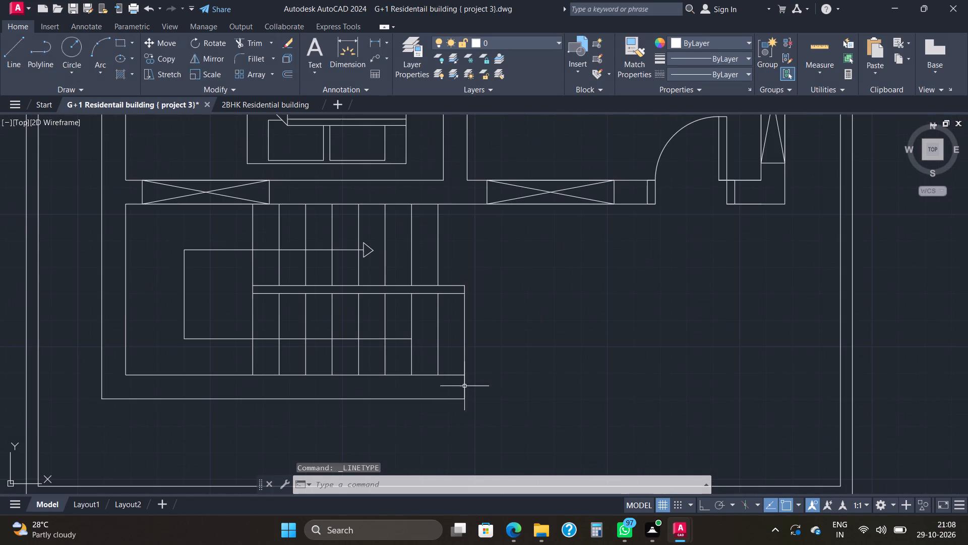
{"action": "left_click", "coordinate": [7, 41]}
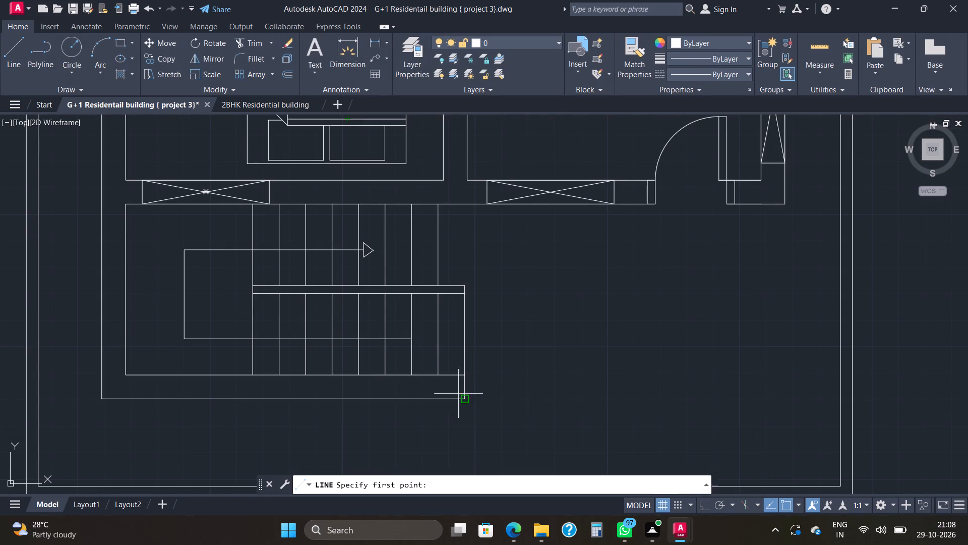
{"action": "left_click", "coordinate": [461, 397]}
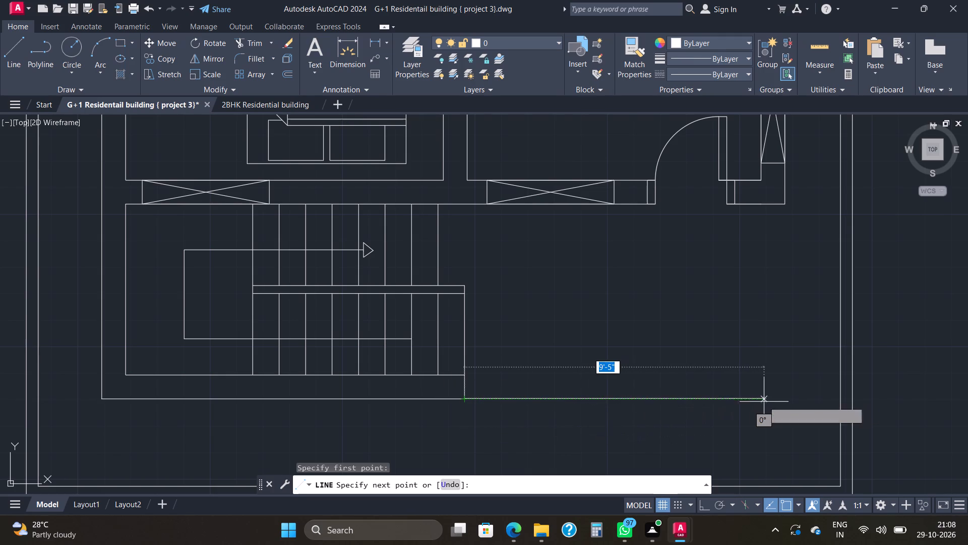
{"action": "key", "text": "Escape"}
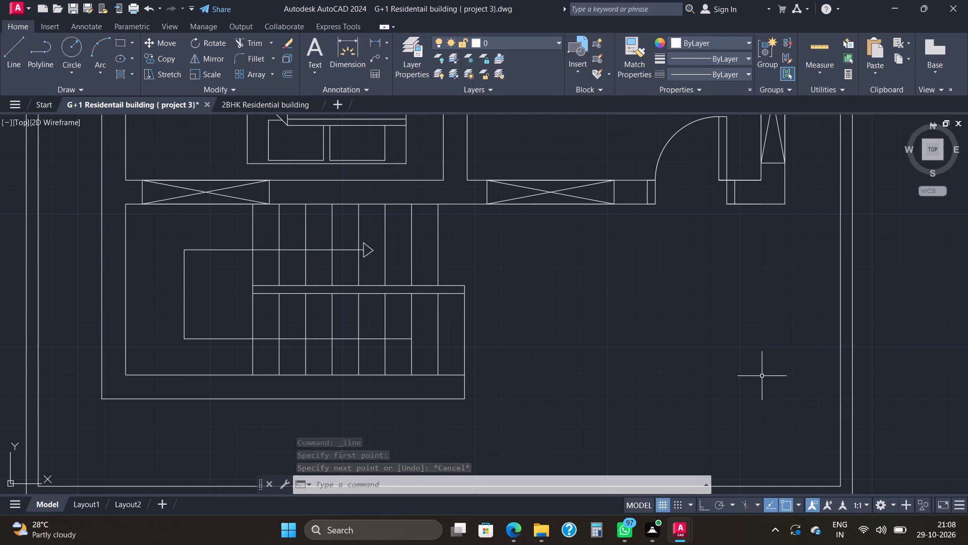
Save the G+1 Residential building drawing.
{"action": "key", "text": "ctrl+s"}
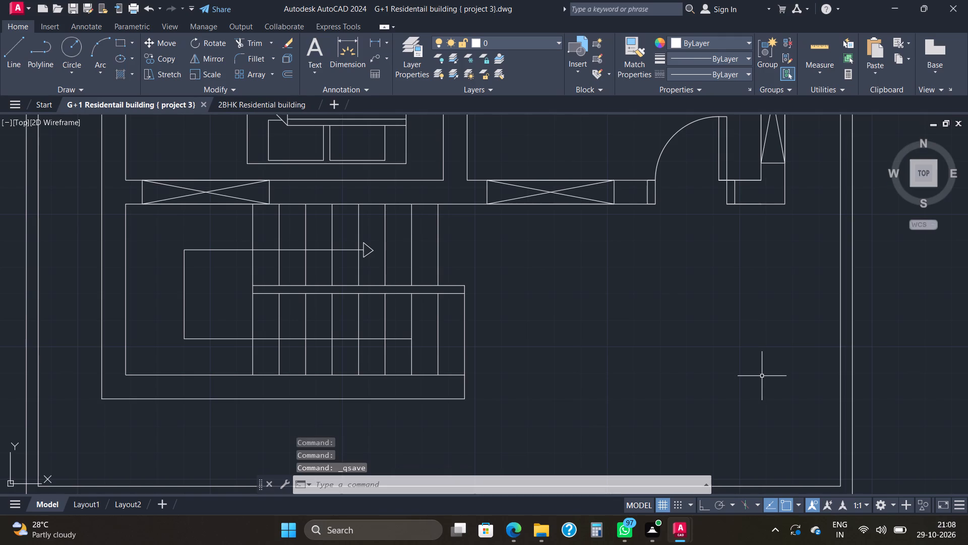
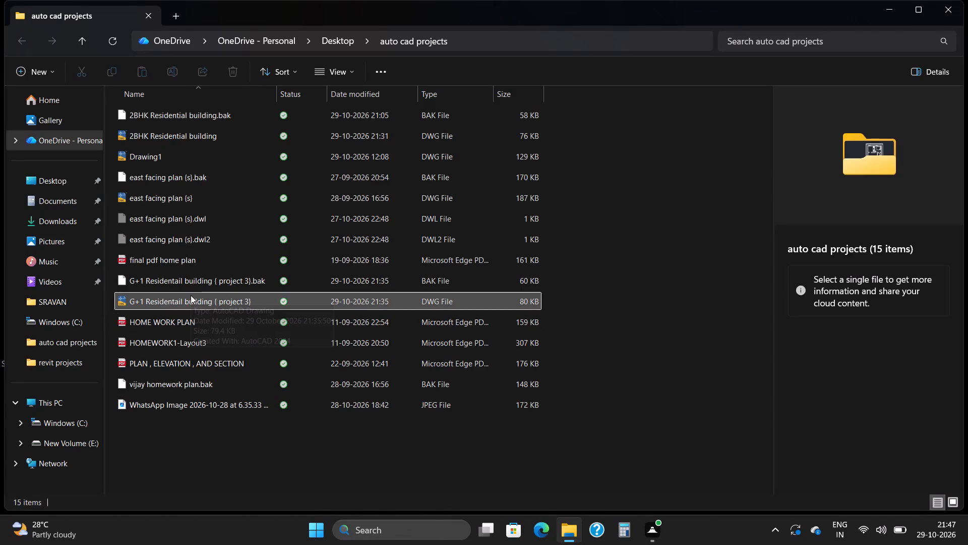
Open the G+1 Residentail building ( project 3) DWG drawing from the auto cad projects folder.
{"action": "double_click", "coordinate": [191, 295]}
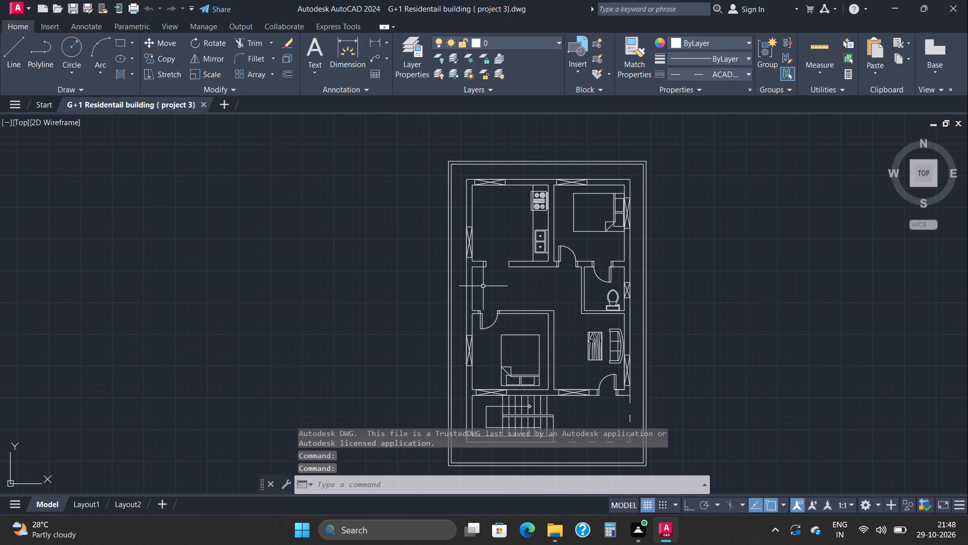
Draw a three-segment line outline outside the main entrance door below the sofa area, about 4 11/16" deep and spanning past both jambs.
{"action": "middle_click_drag", "start_coordinate": [554, 308], "coordinate": [522, 250]}
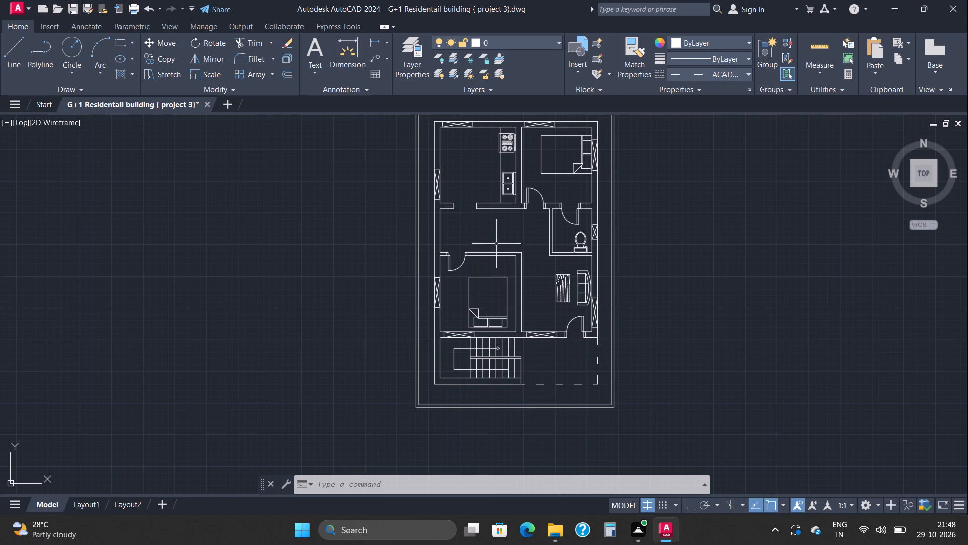
{"action": "scroll", "coordinate": [499, 239], "scroll_direction": "up", "scroll_amount": 1}
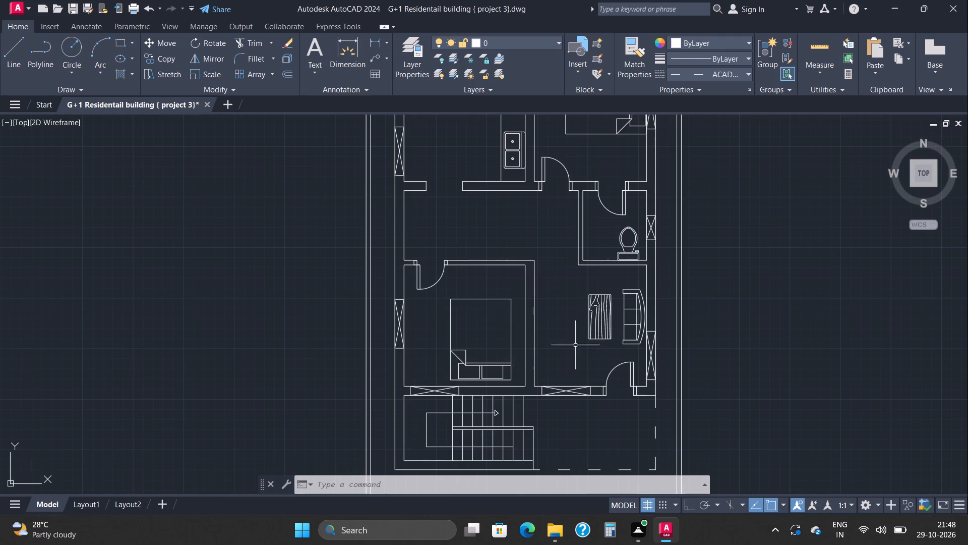
{"action": "middle_click_drag", "start_coordinate": [575, 345], "coordinate": [490, 232]}
{"action": "scroll", "coordinate": [516, 246], "scroll_direction": "up", "scroll_amount": 1}
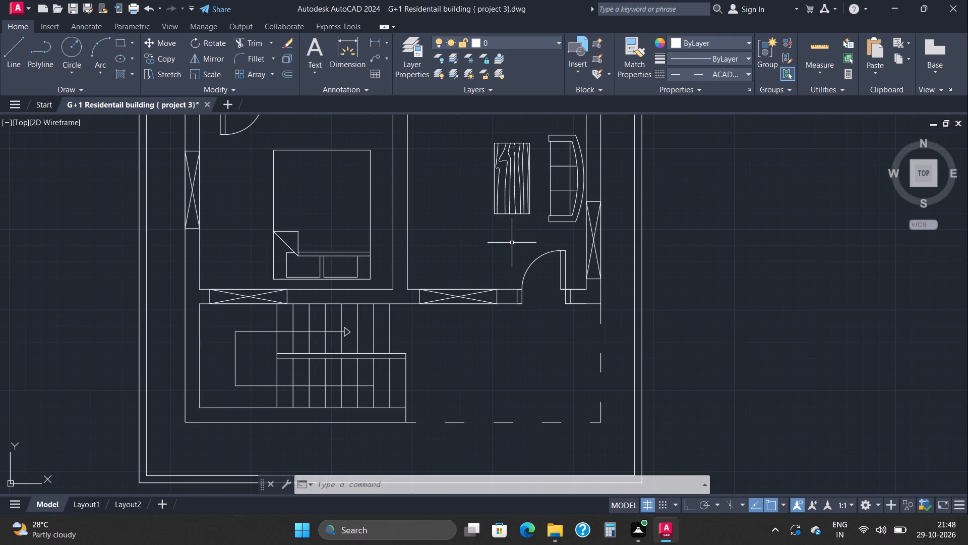
{"action": "key", "text": "l"}
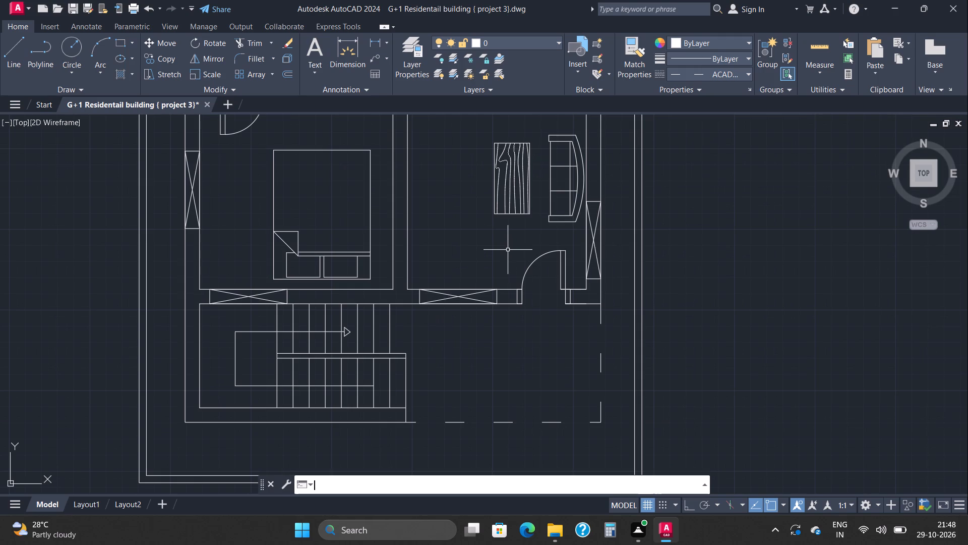
{"action": "key", "text": "Return"}
{"action": "scroll", "coordinate": [513, 304], "scroll_direction": "up", "scroll_amount": 3}
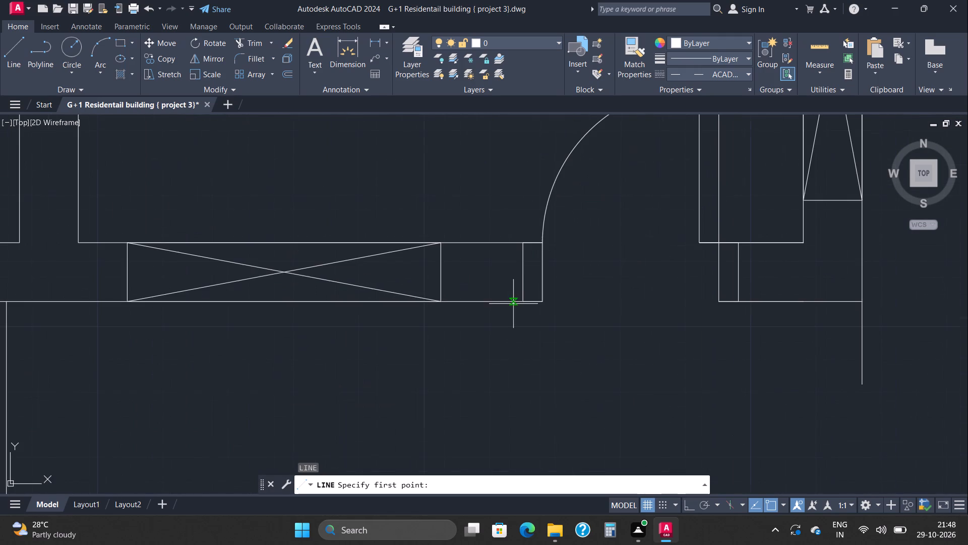
{"action": "left_click", "coordinate": [509, 301]}
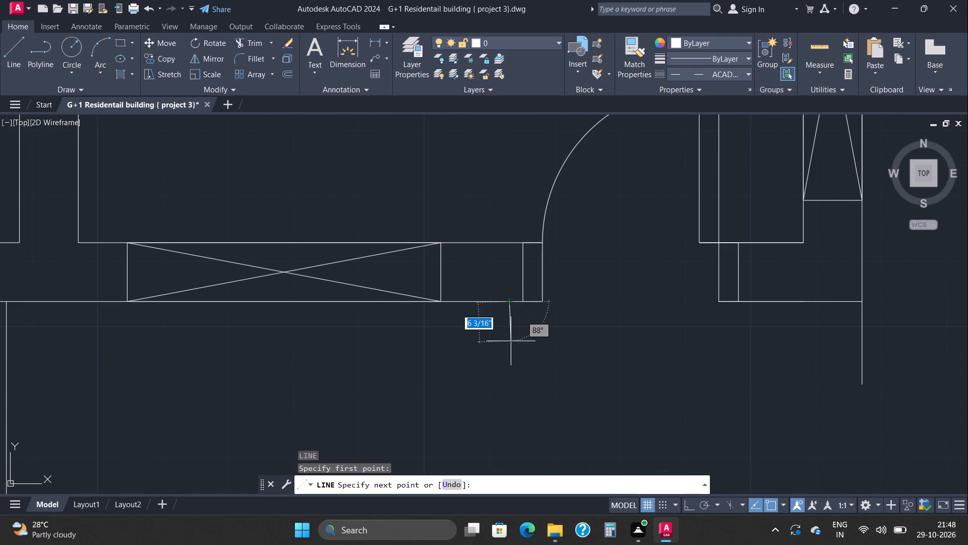
{"action": "left_click", "coordinate": [511, 332]}
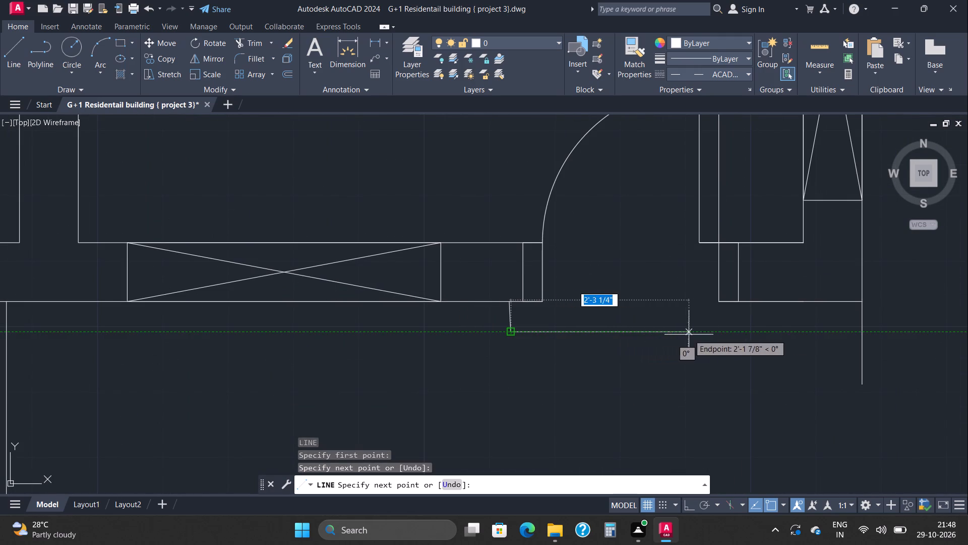
{"action": "left_click", "coordinate": [760, 332]}
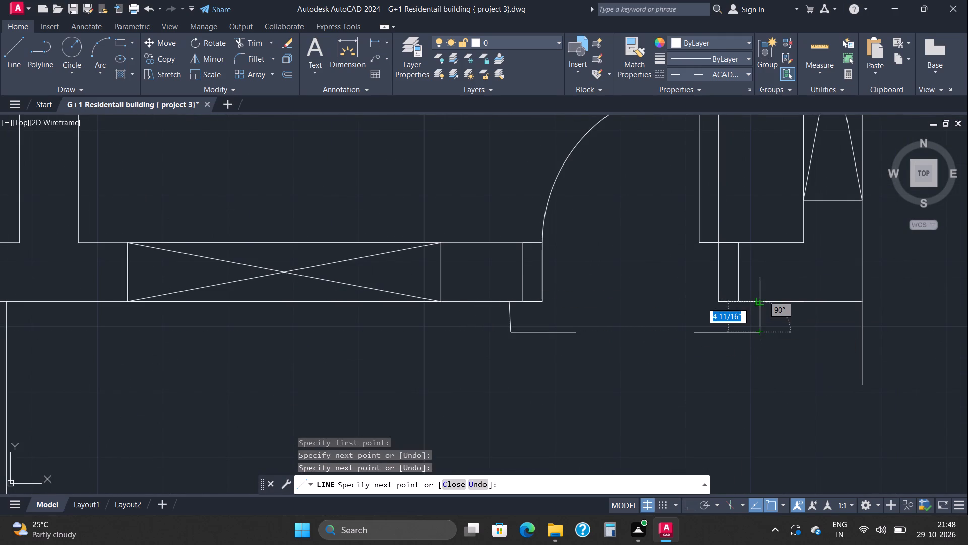
{"action": "left_click", "coordinate": [760, 303]}
{"action": "key", "text": "space"}
Set the linetype of the outline's long front line outside the entrance door to ByLayer.
{"action": "left_click", "coordinate": [727, 331]}
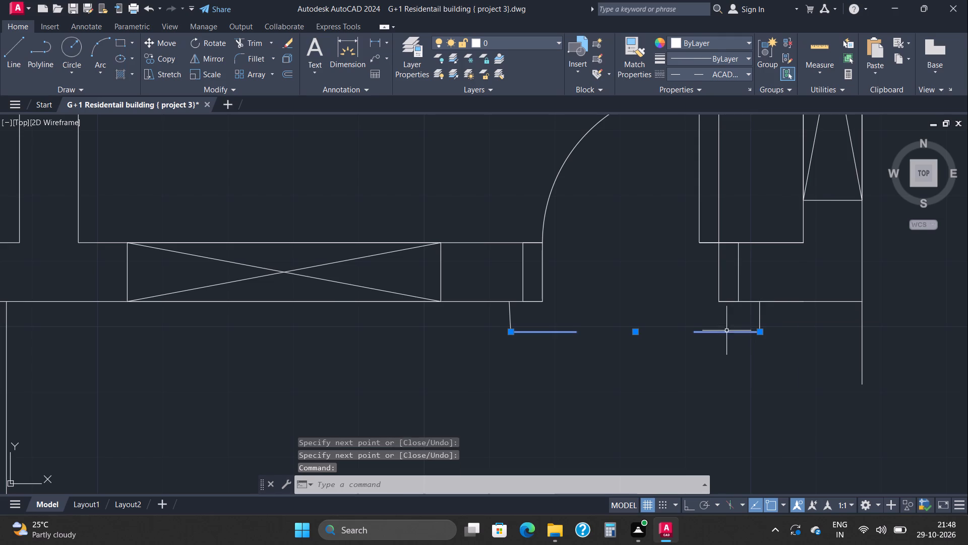
{"action": "left_click", "coordinate": [737, 79]}
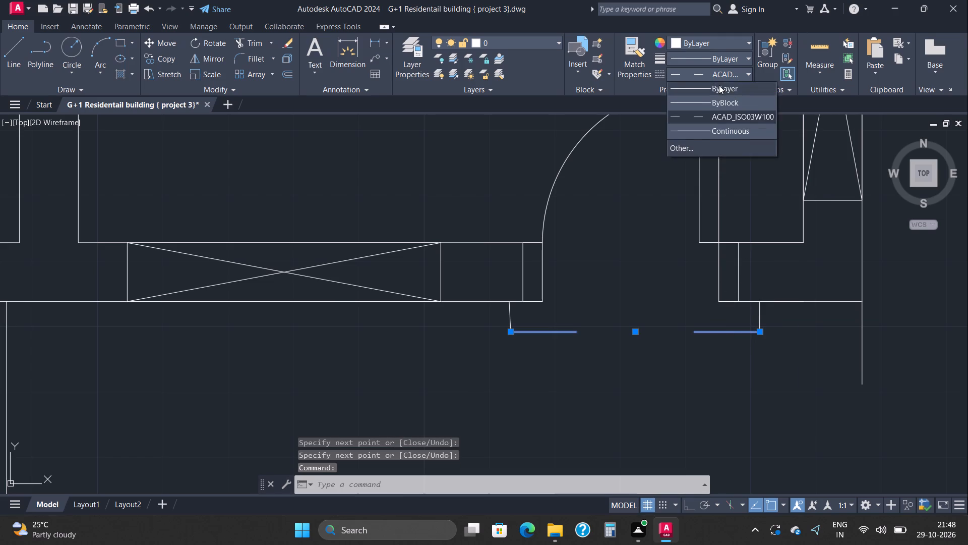
{"action": "left_click", "coordinate": [719, 85]}
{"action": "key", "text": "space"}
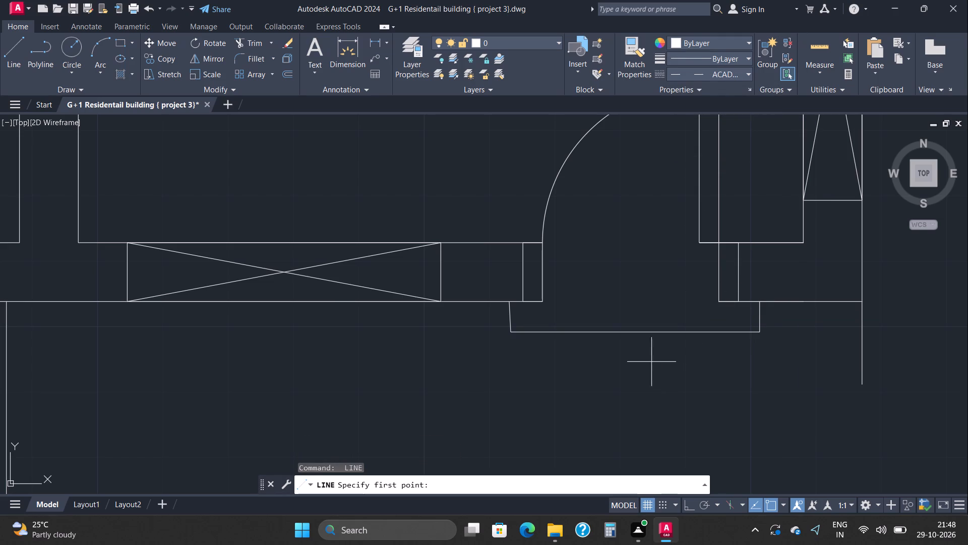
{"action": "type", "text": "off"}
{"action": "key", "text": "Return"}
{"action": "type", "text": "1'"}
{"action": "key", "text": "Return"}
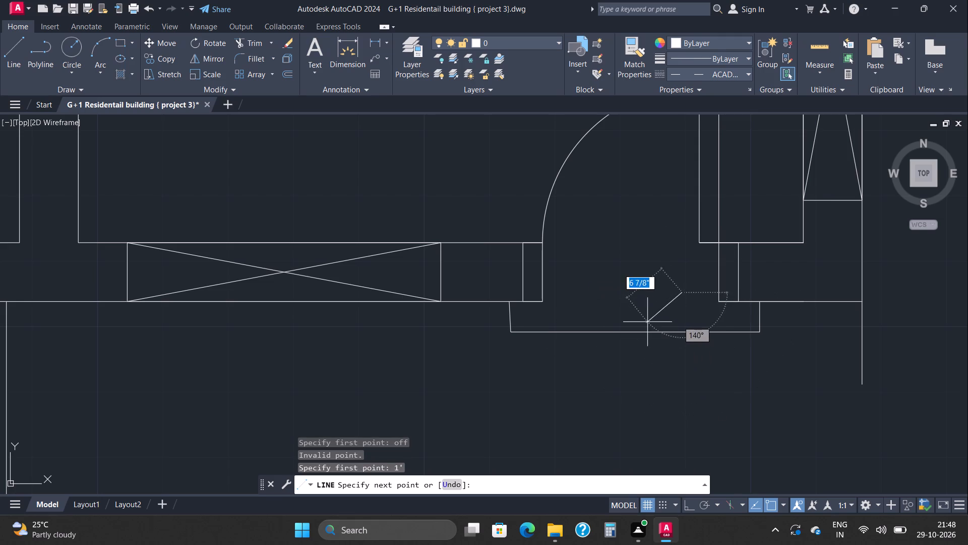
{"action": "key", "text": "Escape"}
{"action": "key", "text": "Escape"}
Offset the entrance outline's front line 1' outward, away from the door.
{"action": "type", "text": "off"}
{"action": "key", "text": "Return"}
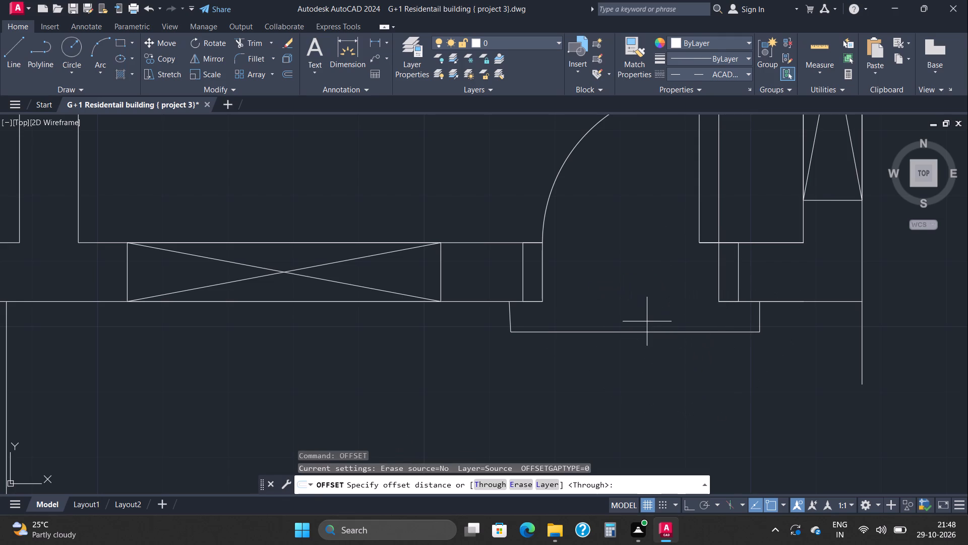
{"action": "type", "text": "1'"}
{"action": "key", "text": "Return"}
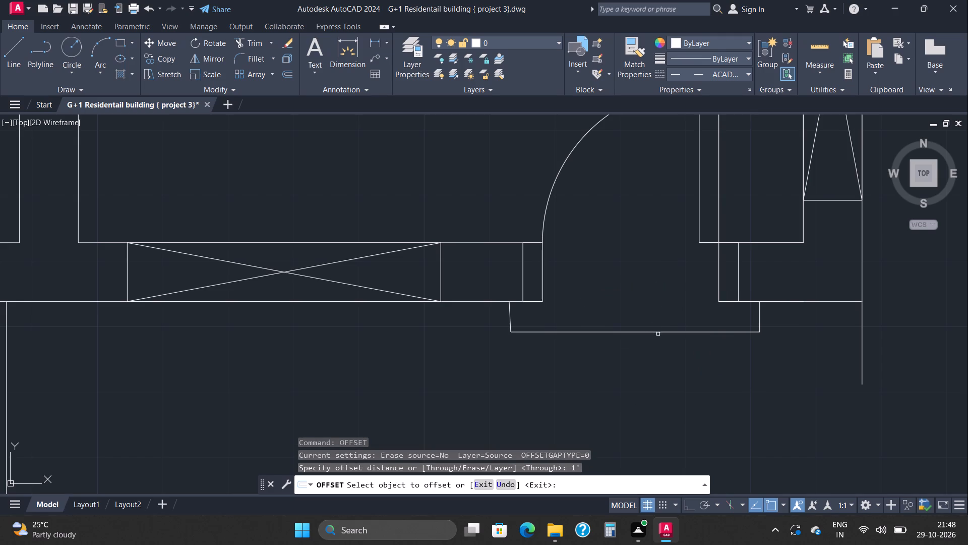
{"action": "left_click", "coordinate": [668, 333]}
{"action": "left_click", "coordinate": [676, 386]}
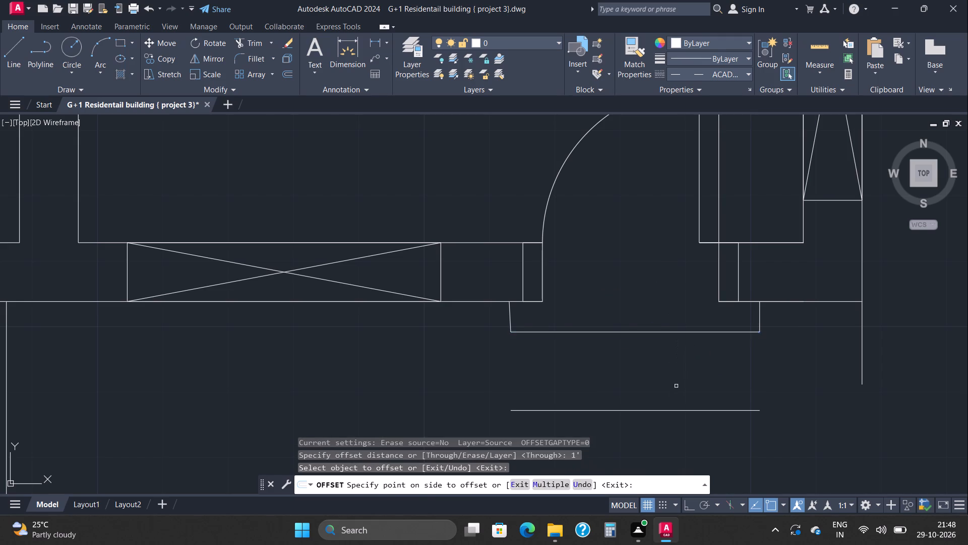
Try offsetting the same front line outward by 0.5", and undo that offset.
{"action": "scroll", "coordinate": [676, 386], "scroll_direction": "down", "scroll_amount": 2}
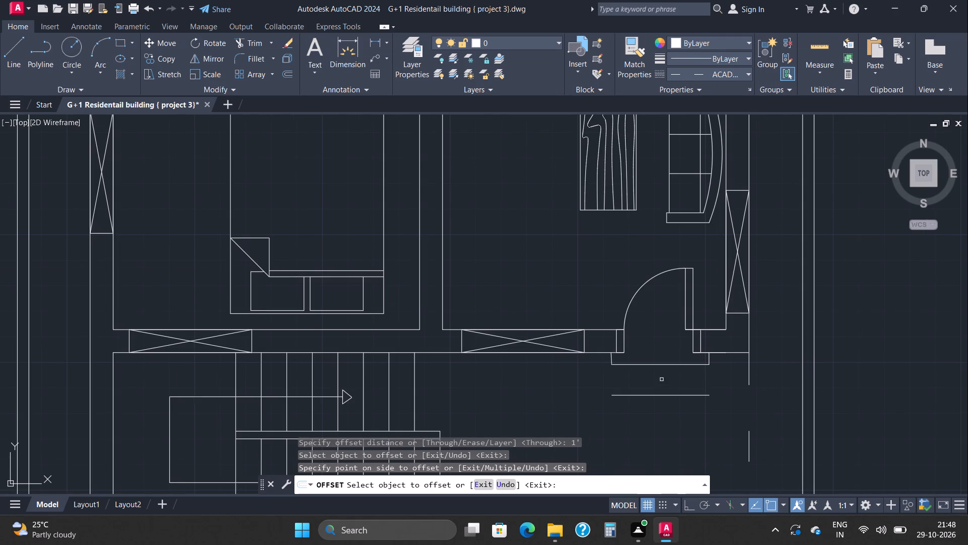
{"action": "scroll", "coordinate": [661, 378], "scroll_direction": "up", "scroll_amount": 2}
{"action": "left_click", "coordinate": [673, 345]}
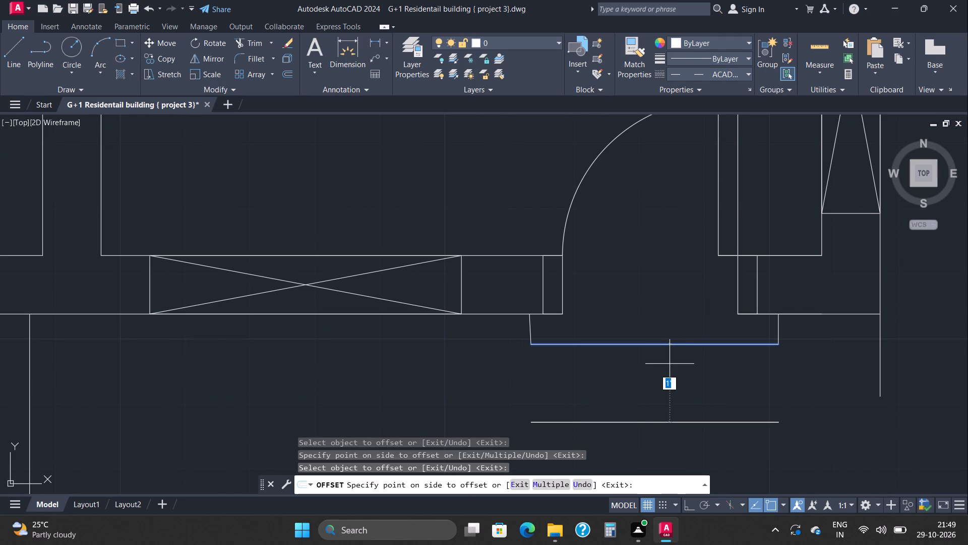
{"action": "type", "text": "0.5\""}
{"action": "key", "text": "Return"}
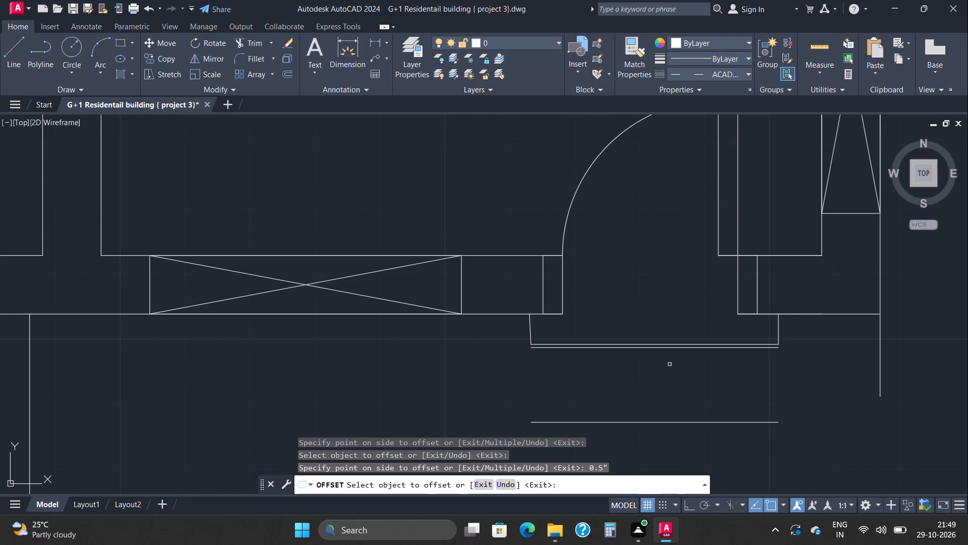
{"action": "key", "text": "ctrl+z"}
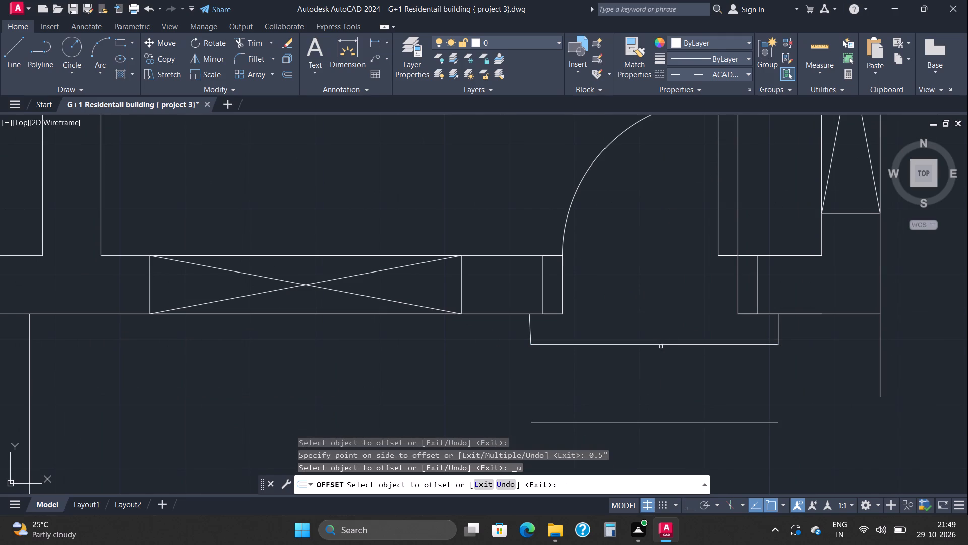
Offset the entrance outline's front line 6" outward to form the middle step line.
{"action": "left_click", "coordinate": [661, 345]}
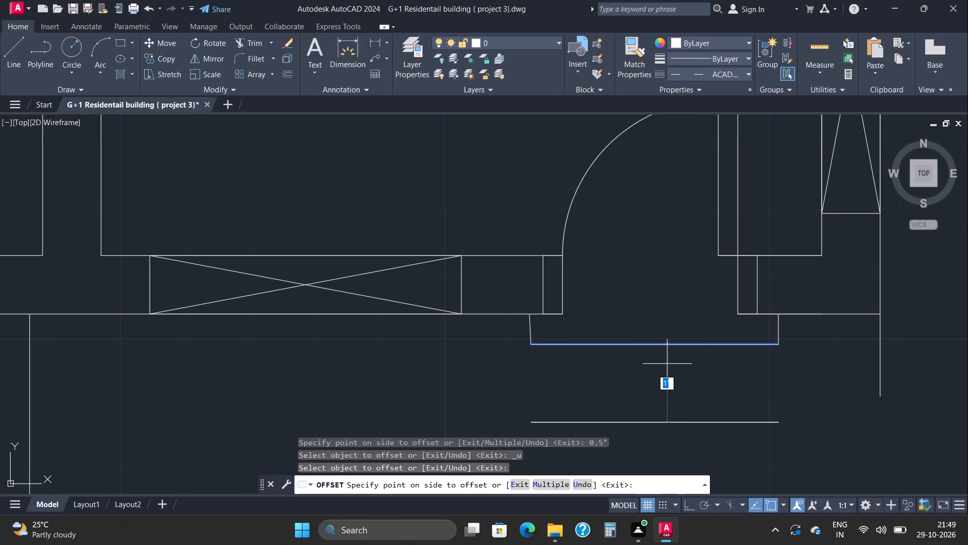
{"action": "type", "text": "6\""}
{"action": "key", "text": "Return"}
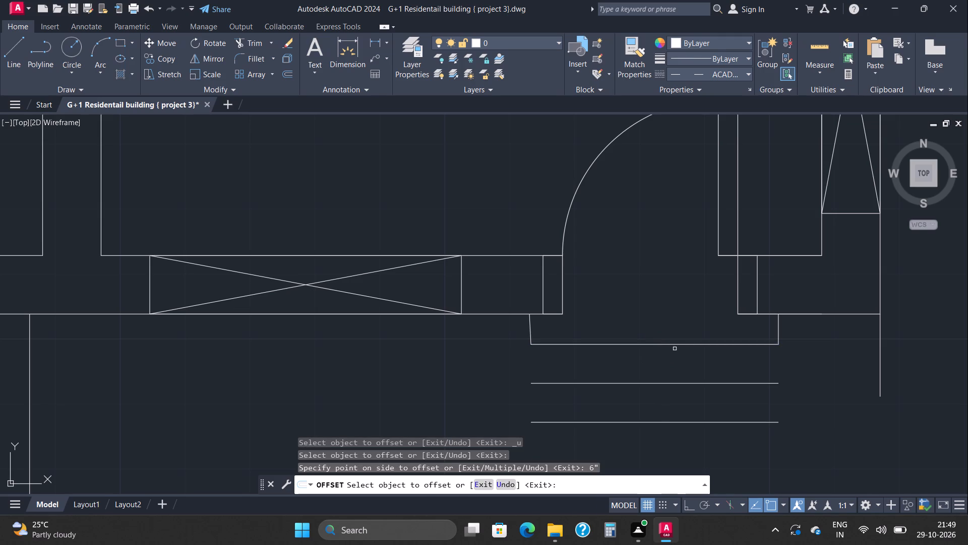
{"action": "key", "text": "Escape"}
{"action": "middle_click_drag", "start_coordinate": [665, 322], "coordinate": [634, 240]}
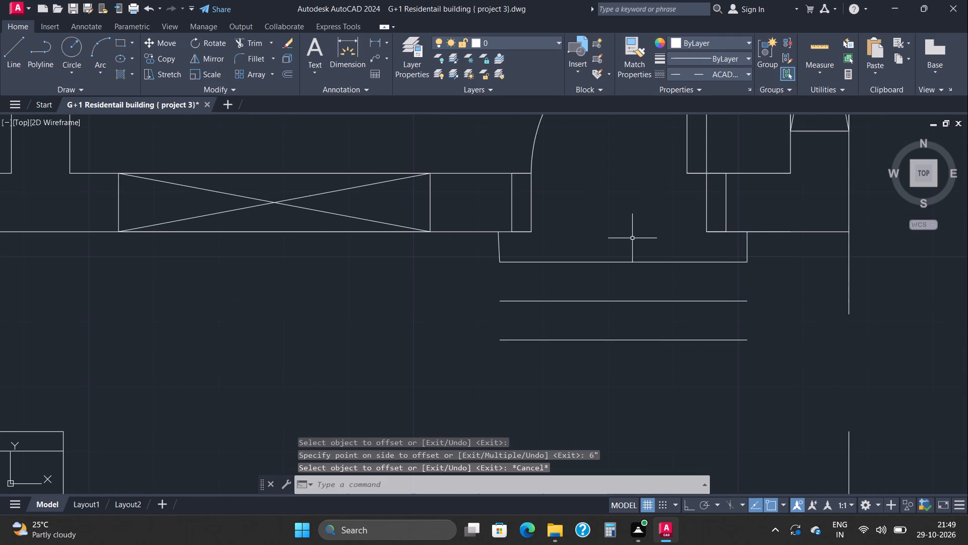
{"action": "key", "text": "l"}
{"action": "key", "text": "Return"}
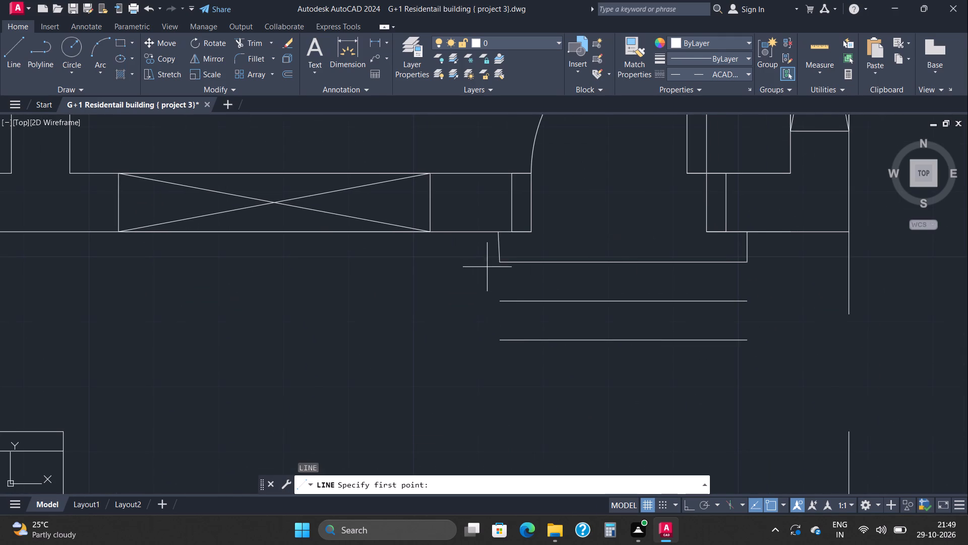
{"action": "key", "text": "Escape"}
Stretch the outer ends of both short side lines of the entrance steps to reach the outermost step line.
{"action": "left_click", "coordinate": [498, 245]}
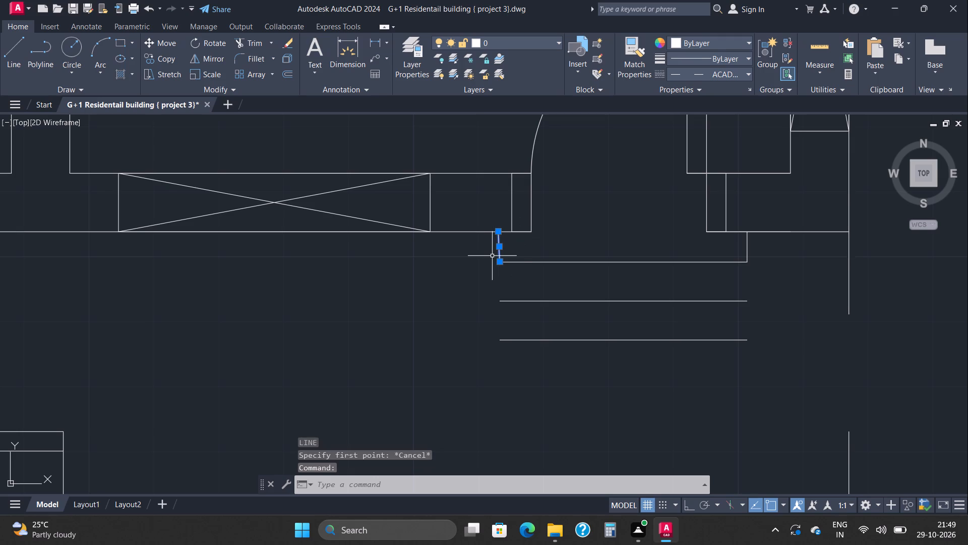
{"action": "left_click", "coordinate": [501, 261]}
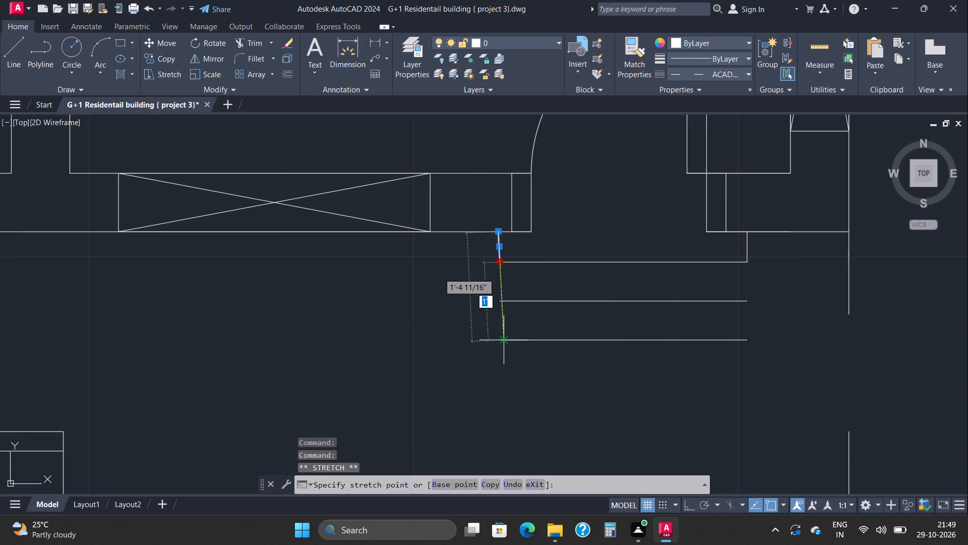
{"action": "left_click", "coordinate": [502, 340]}
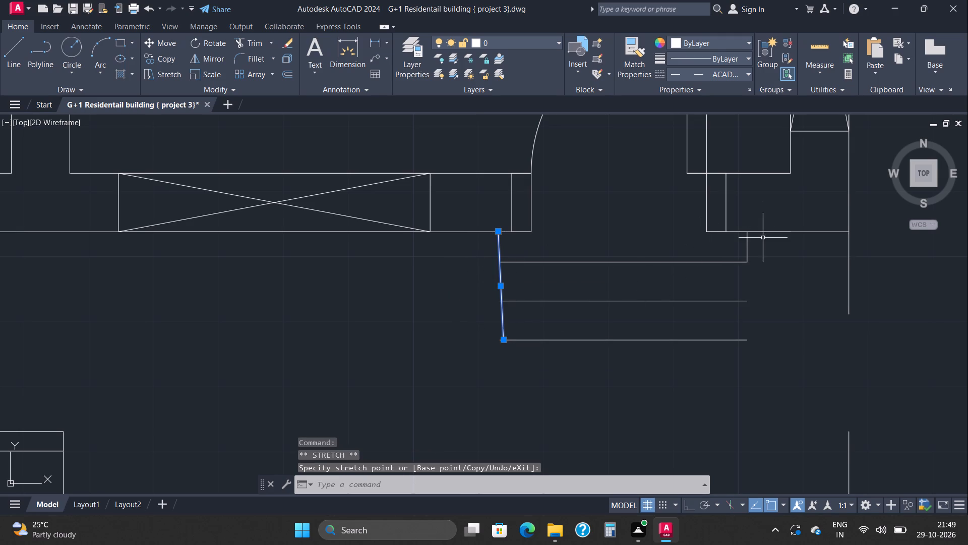
{"action": "left_click", "coordinate": [743, 240]}
{"action": "left_click", "coordinate": [756, 248]}
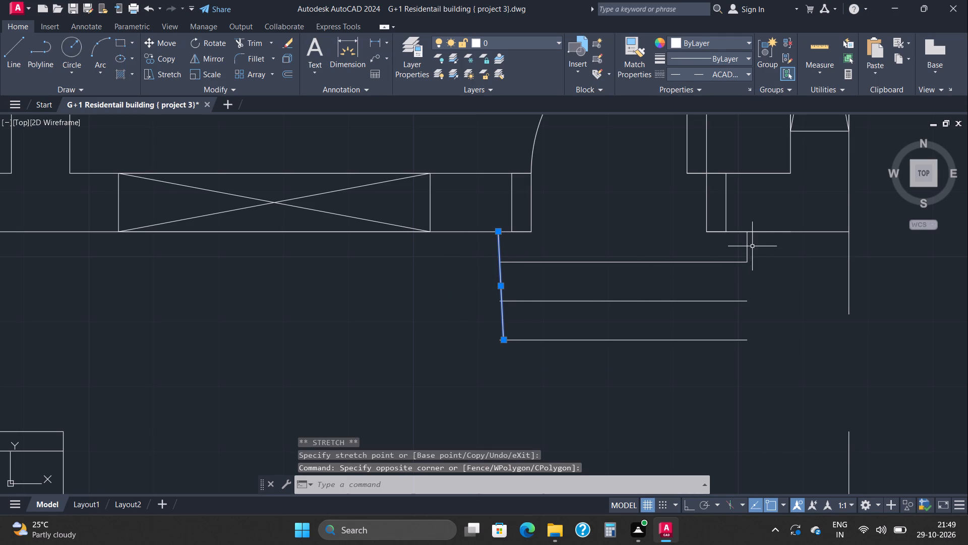
{"action": "left_click", "coordinate": [745, 246]}
{"action": "left_click", "coordinate": [757, 248]}
{"action": "left_click", "coordinate": [745, 252]}
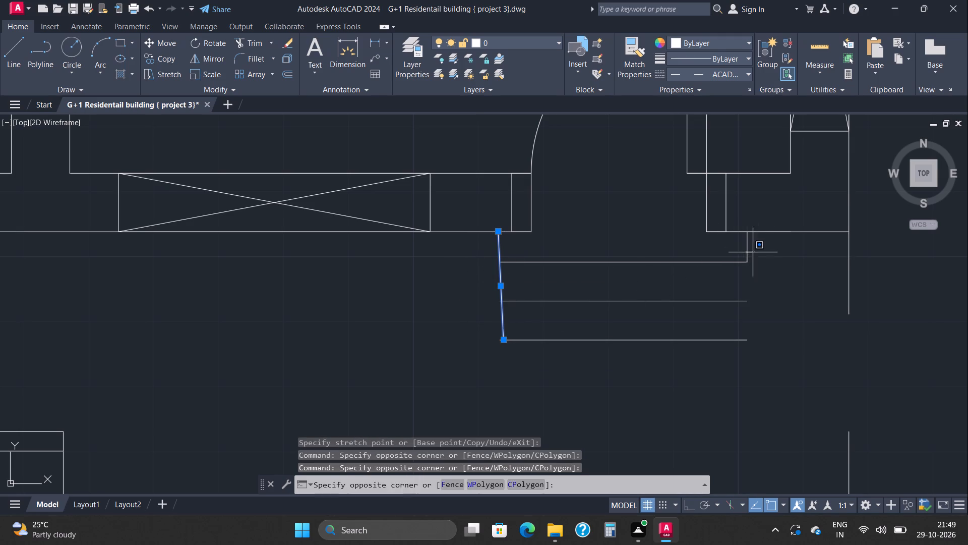
{"action": "double_click", "coordinate": [748, 252]}
{"action": "left_click", "coordinate": [746, 252]}
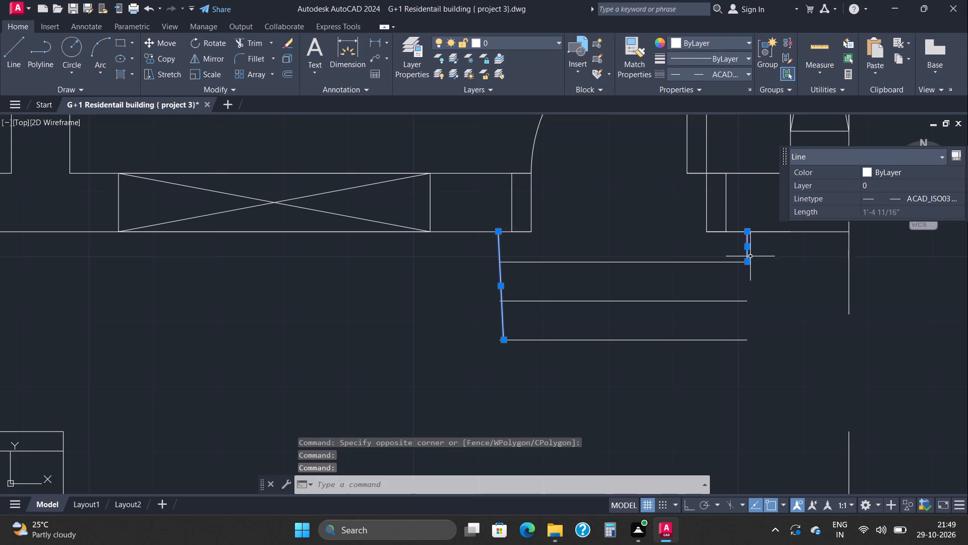
{"action": "left_click", "coordinate": [746, 263]}
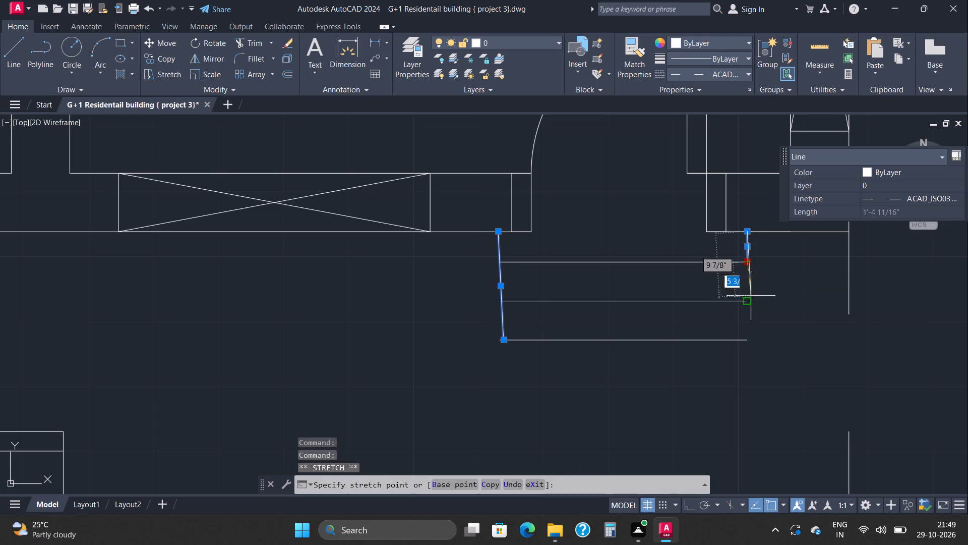
{"action": "left_click", "coordinate": [748, 339]}
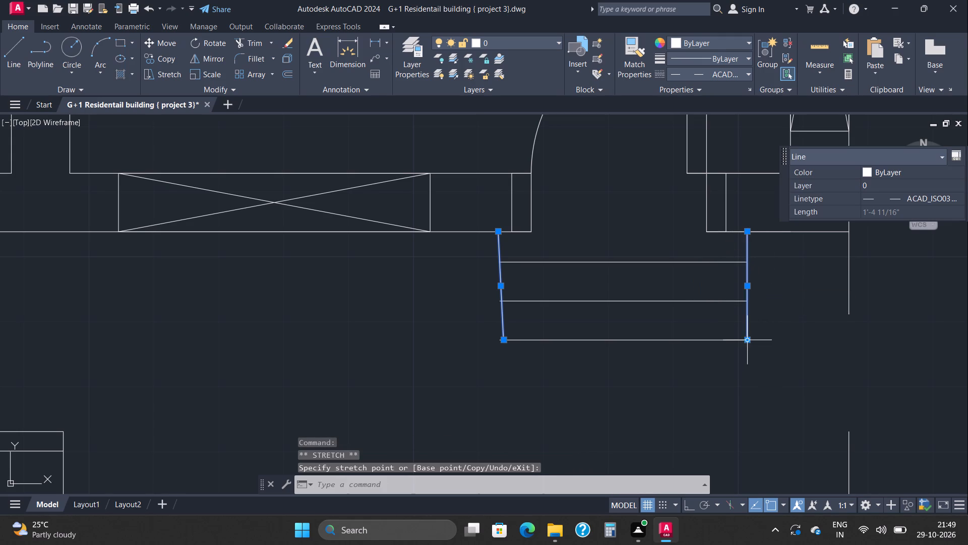
{"action": "key", "text": "Escape"}
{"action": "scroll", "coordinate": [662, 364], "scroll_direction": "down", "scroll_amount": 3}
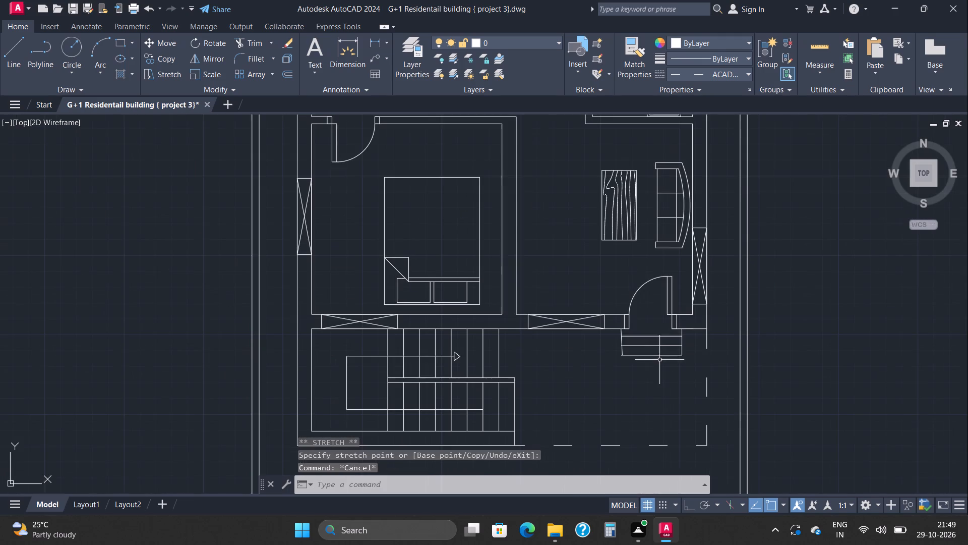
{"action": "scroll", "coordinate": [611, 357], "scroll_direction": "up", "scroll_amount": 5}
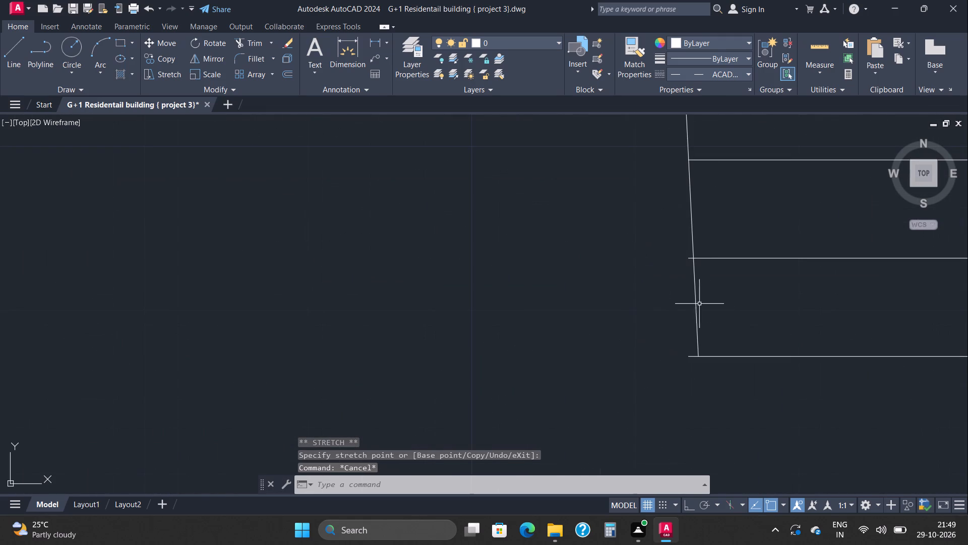
Stretch the outer end of the entrance steps' west side line to the west endpoint of the outermost step line.
{"action": "left_click", "coordinate": [695, 300]}
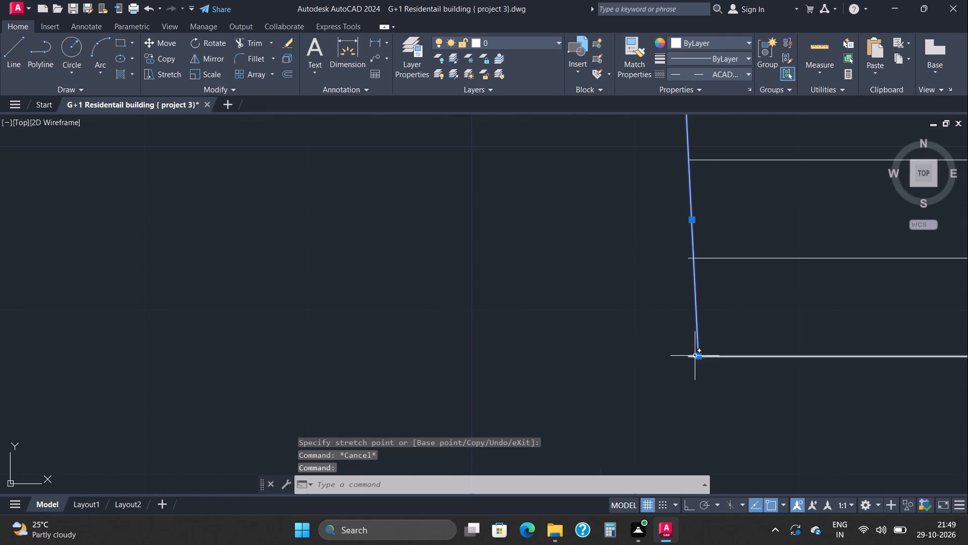
{"action": "left_click", "coordinate": [697, 355]}
{"action": "left_click", "coordinate": [692, 354]}
{"action": "scroll", "coordinate": [628, 355], "scroll_direction": "down", "scroll_amount": 1}
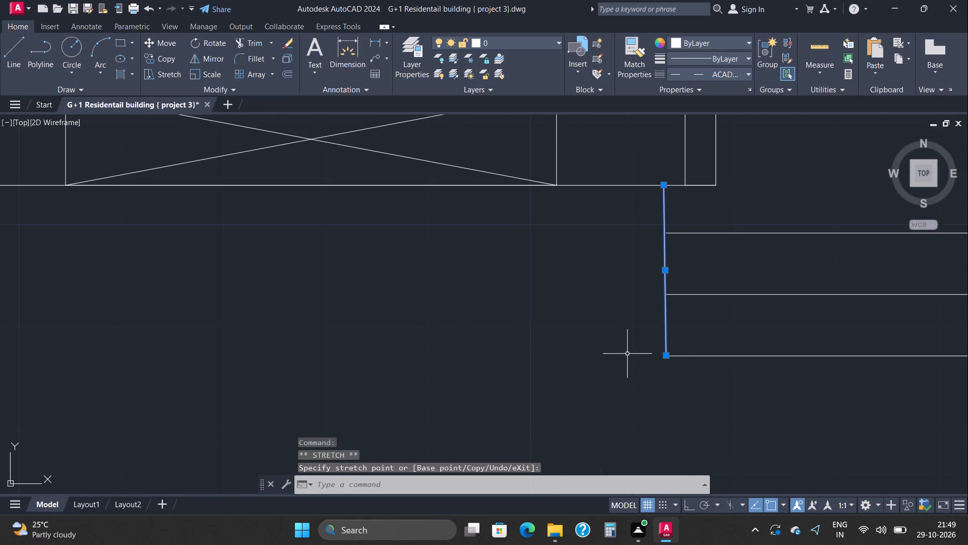
{"action": "scroll", "coordinate": [626, 353], "scroll_direction": "down", "scroll_amount": 1}
{"action": "key", "text": "Escape"}
{"action": "scroll", "coordinate": [626, 353], "scroll_direction": "down", "scroll_amount": 2}
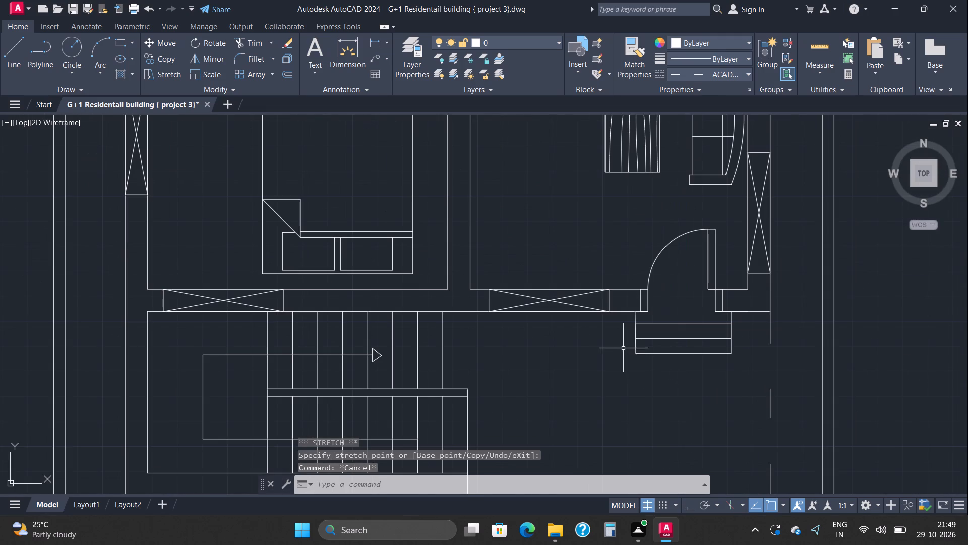
Browse the DesignCenter sample folders to the blocks of Home - Space Planner.dwg and examine the furniture available.
{"action": "scroll", "coordinate": [622, 347], "scroll_direction": "down", "scroll_amount": 1}
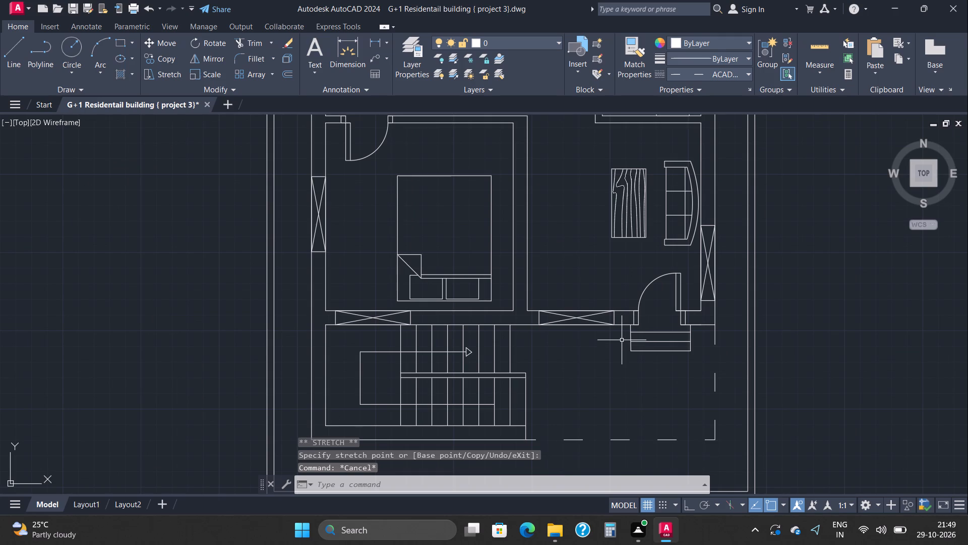
{"action": "scroll", "coordinate": [620, 337], "scroll_direction": "down", "scroll_amount": 1}
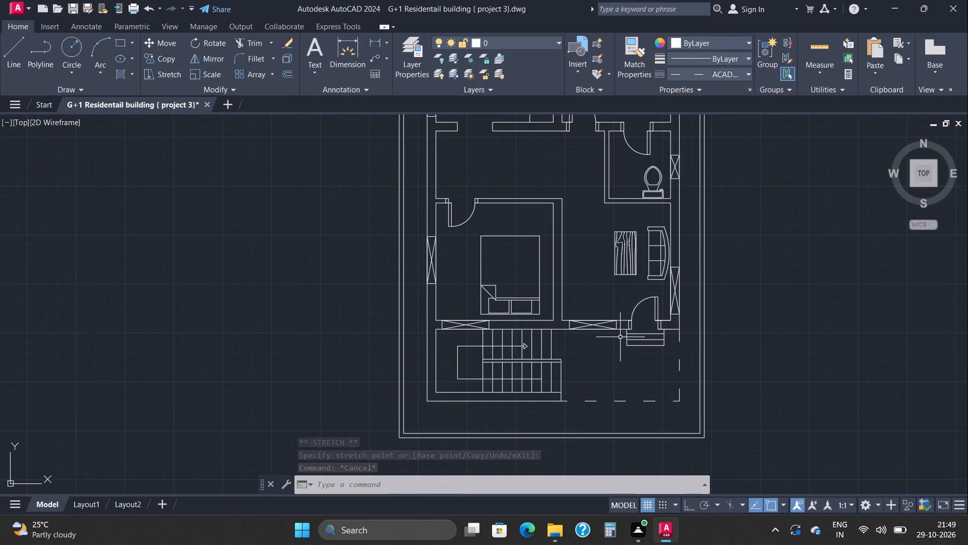
{"action": "scroll", "coordinate": [620, 337], "scroll_direction": "up", "scroll_amount": 1}
{"action": "key", "text": "ctrl+2"}
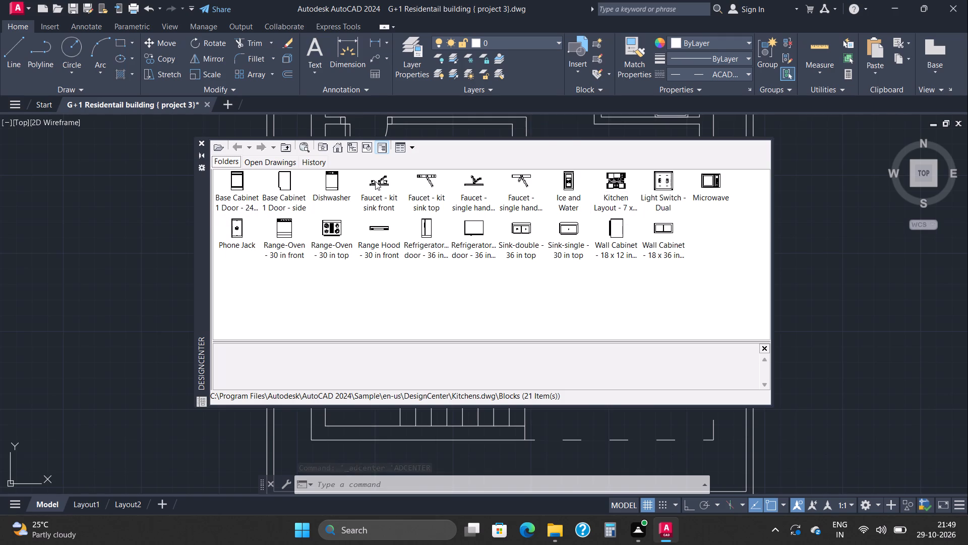
{"action": "left_click", "coordinate": [366, 145]}
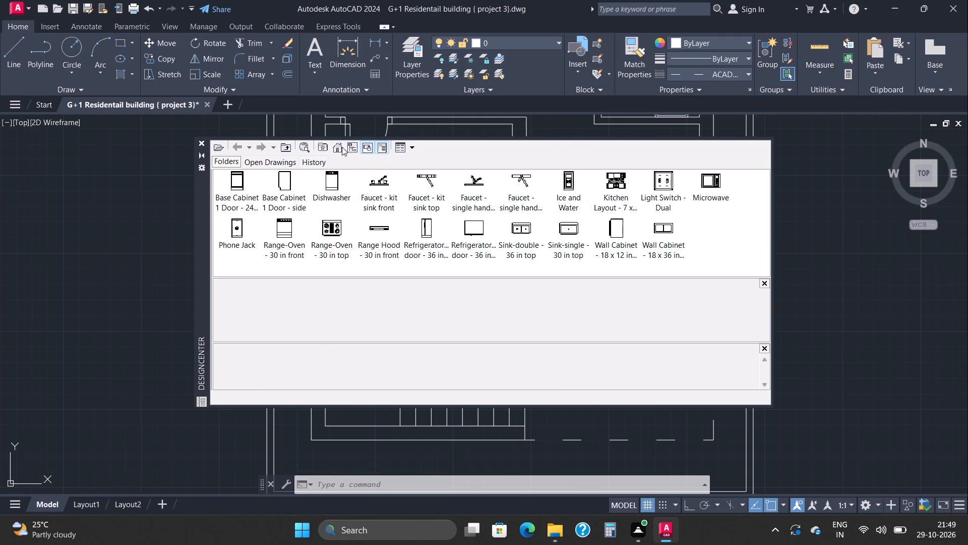
{"action": "left_click", "coordinate": [336, 147]}
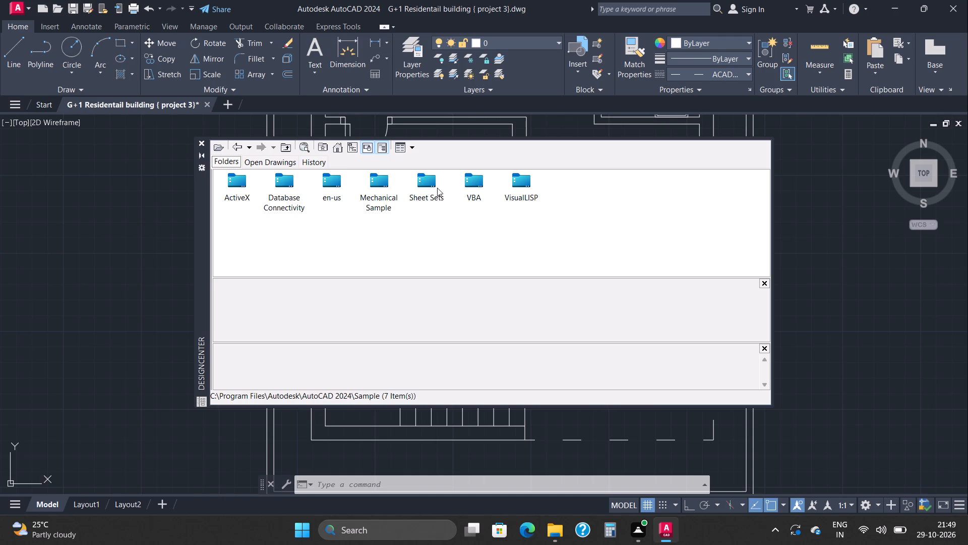
{"action": "double_click", "coordinate": [342, 191]}
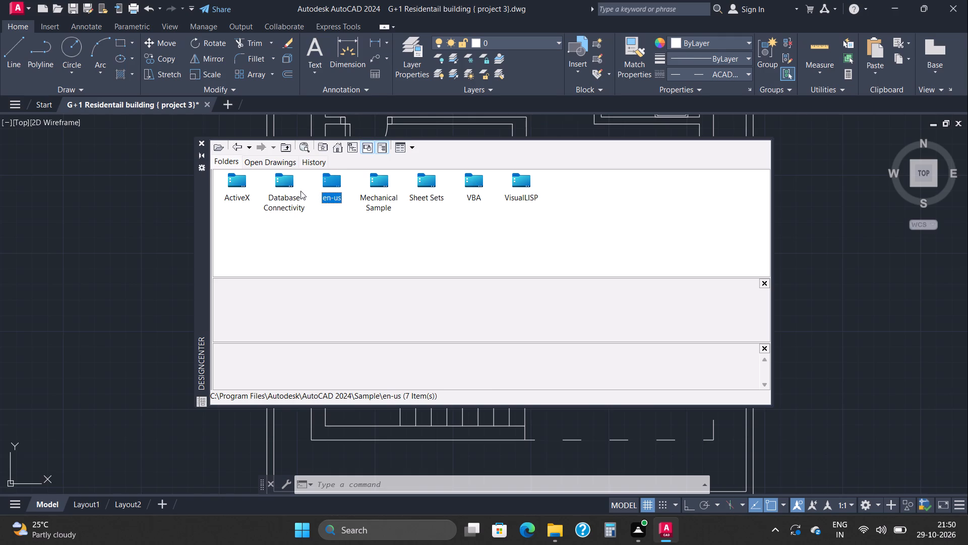
{"action": "double_click", "coordinate": [297, 191]}
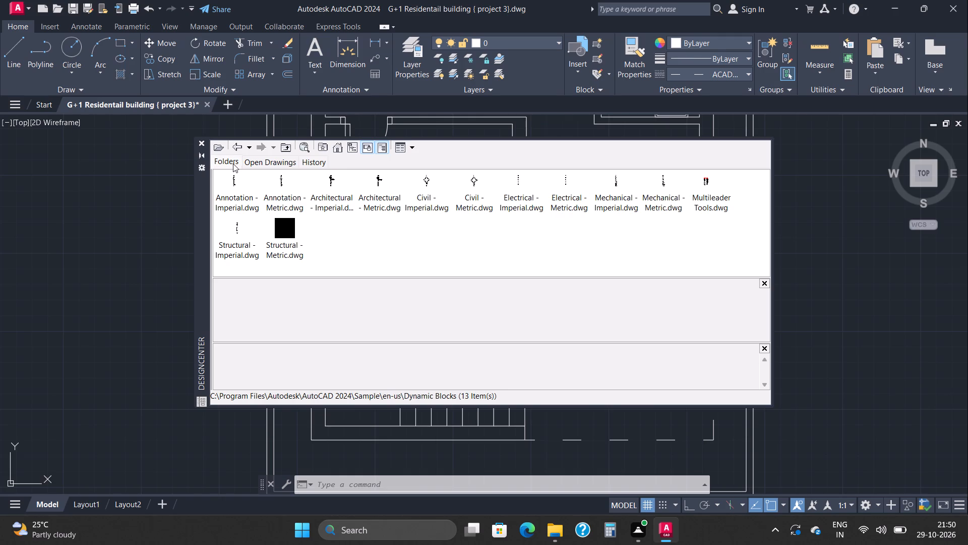
{"action": "left_click", "coordinate": [234, 148]}
{"action": "double_click", "coordinate": [232, 177]}
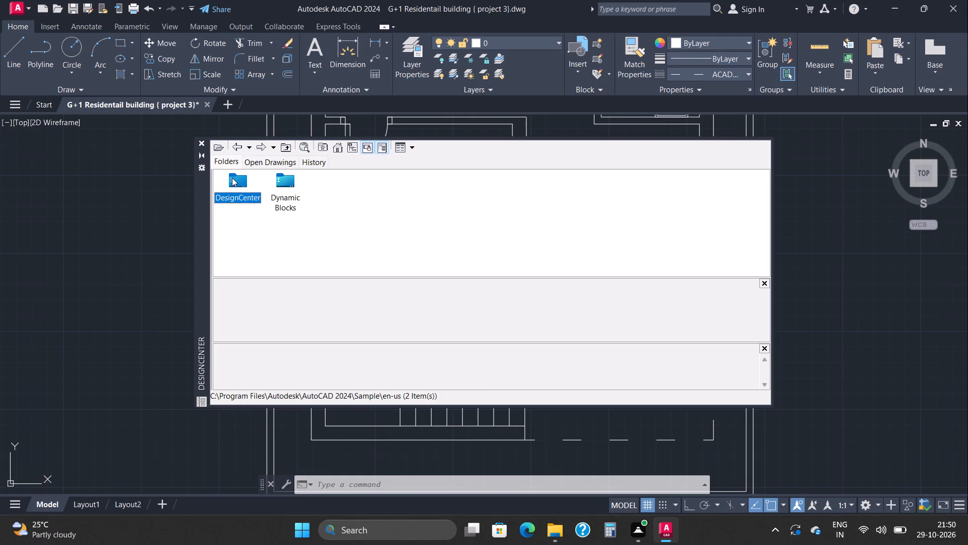
{"action": "double_click", "coordinate": [232, 178]}
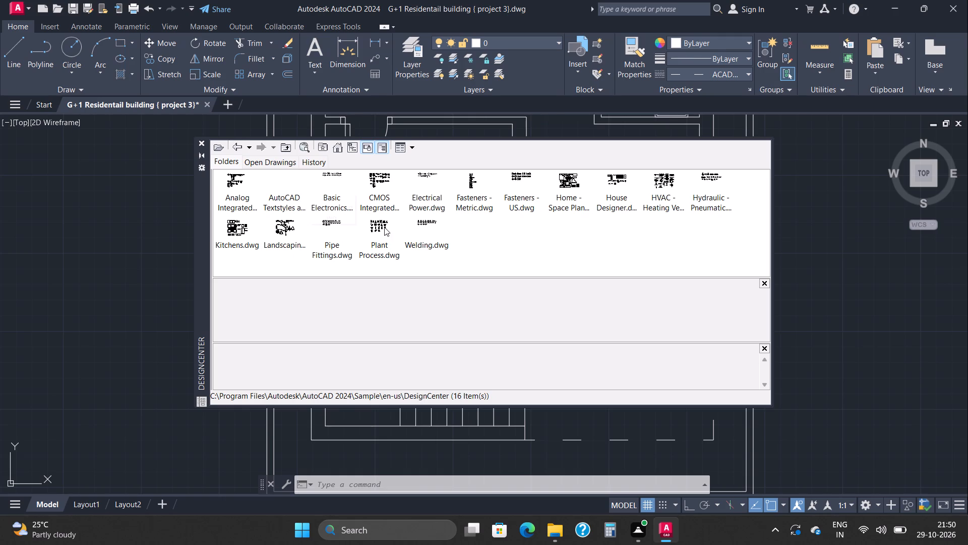
{"action": "double_click", "coordinate": [564, 190]}
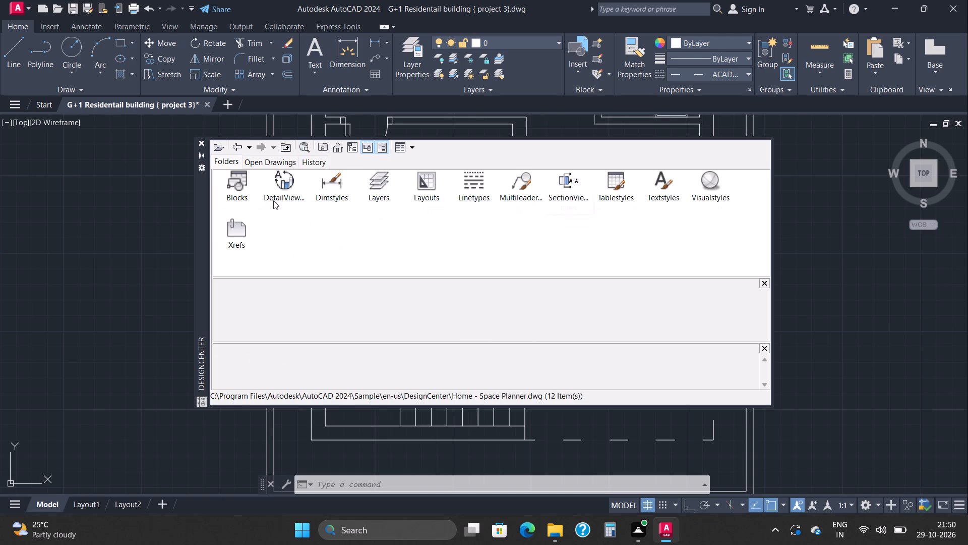
{"action": "double_click", "coordinate": [247, 184]}
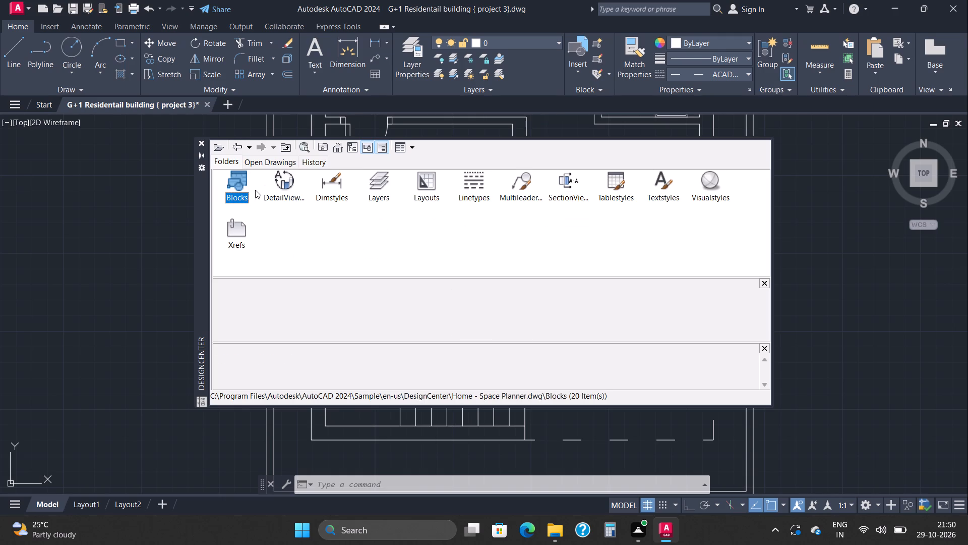
{"action": "double_click", "coordinate": [248, 185]}
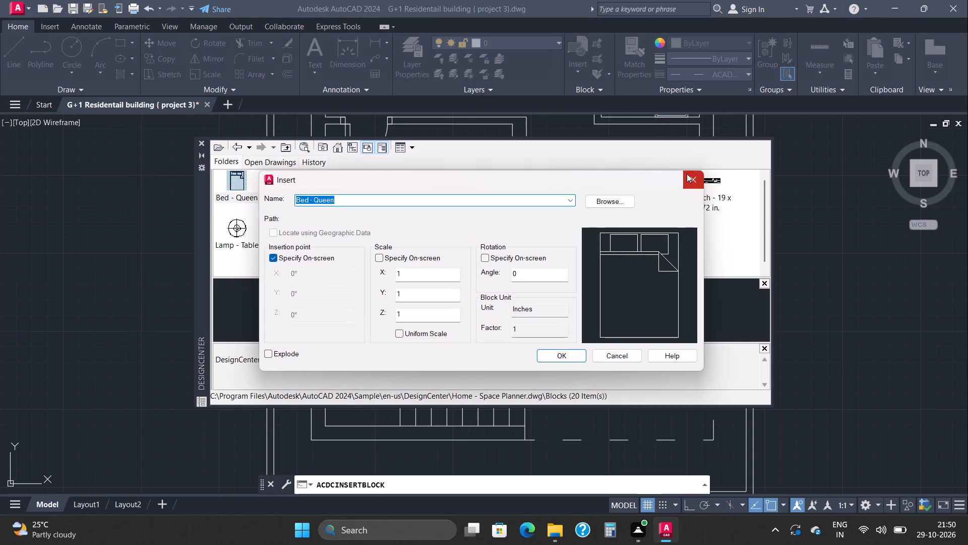
{"action": "left_click", "coordinate": [687, 174]}
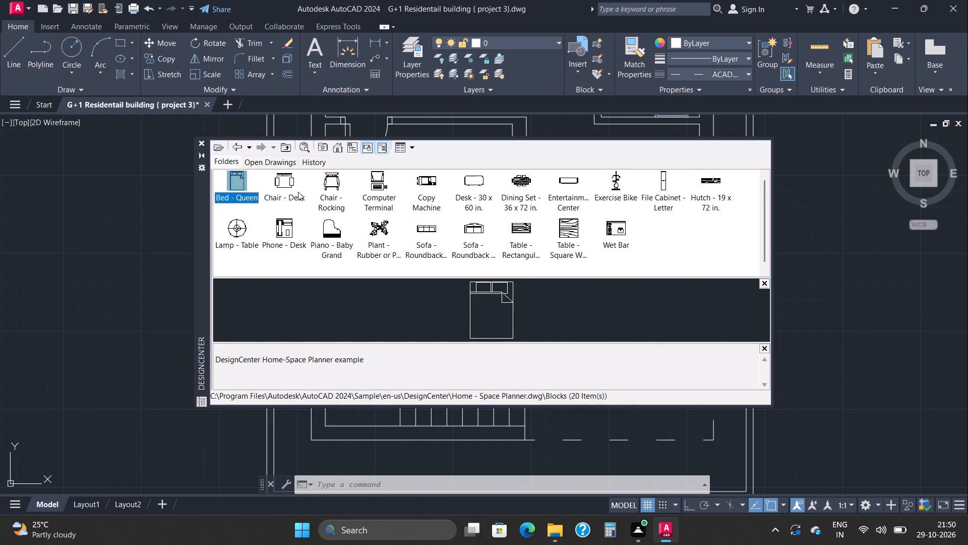
Look through the House Designer, HVAC and Home - Space Planner block libraries, and close DesignCenter.
{"action": "left_click", "coordinate": [236, 147]}
{"action": "left_click", "coordinate": [236, 144]}
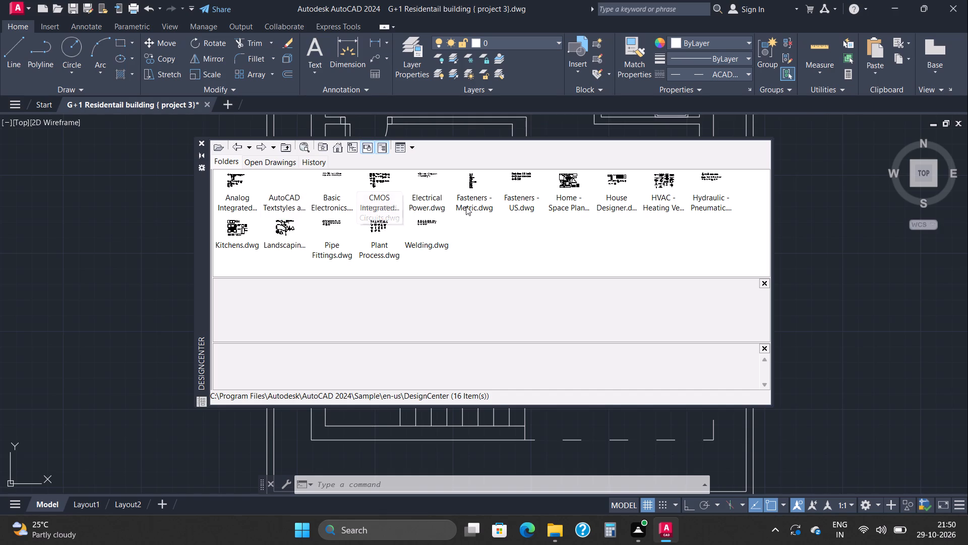
{"action": "double_click", "coordinate": [622, 194]}
{"action": "double_click", "coordinate": [229, 186]}
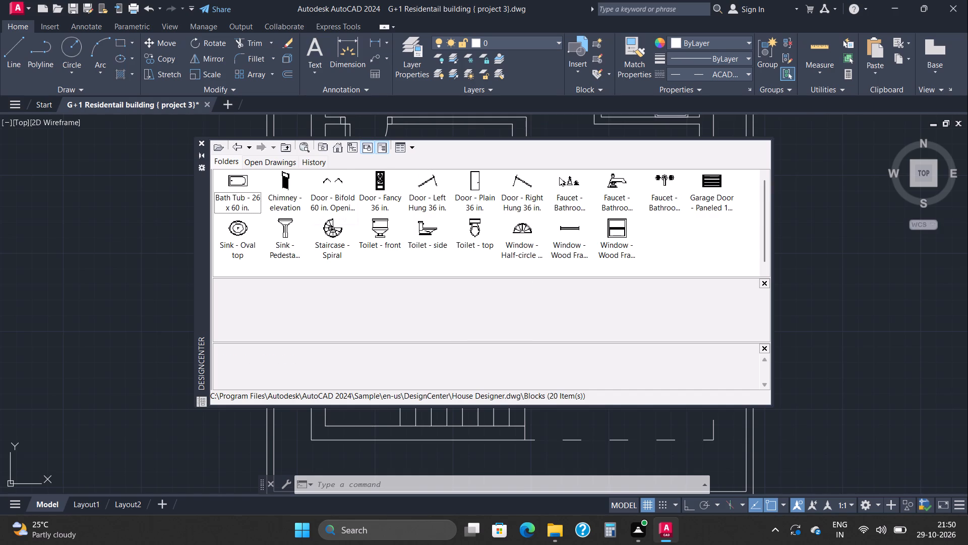
{"action": "left_click", "coordinate": [238, 142]}
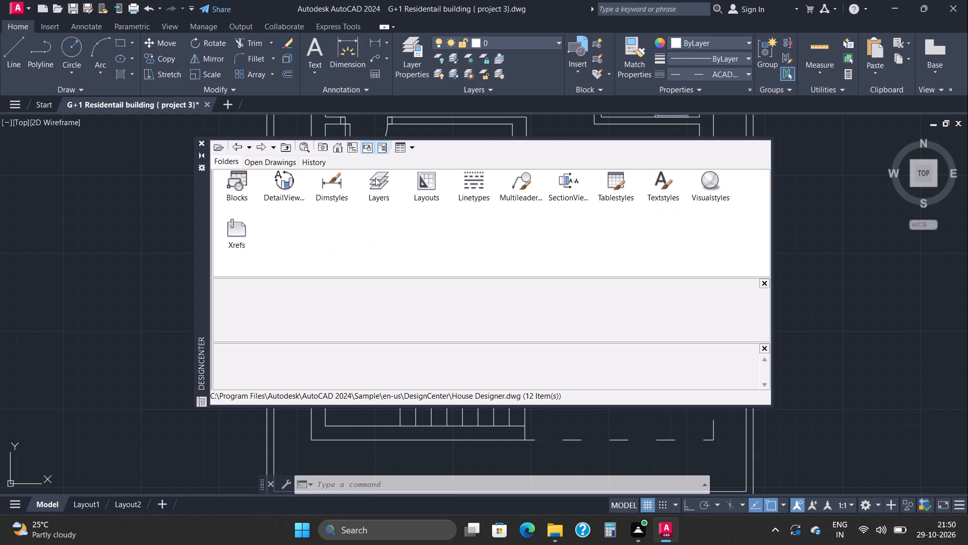
{"action": "left_click", "coordinate": [234, 145]}
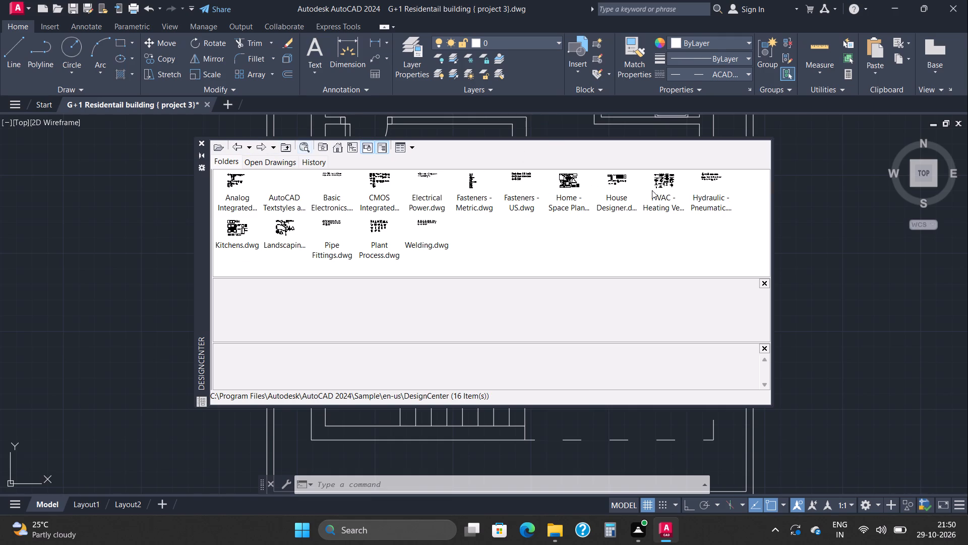
{"action": "double_click", "coordinate": [672, 190]}
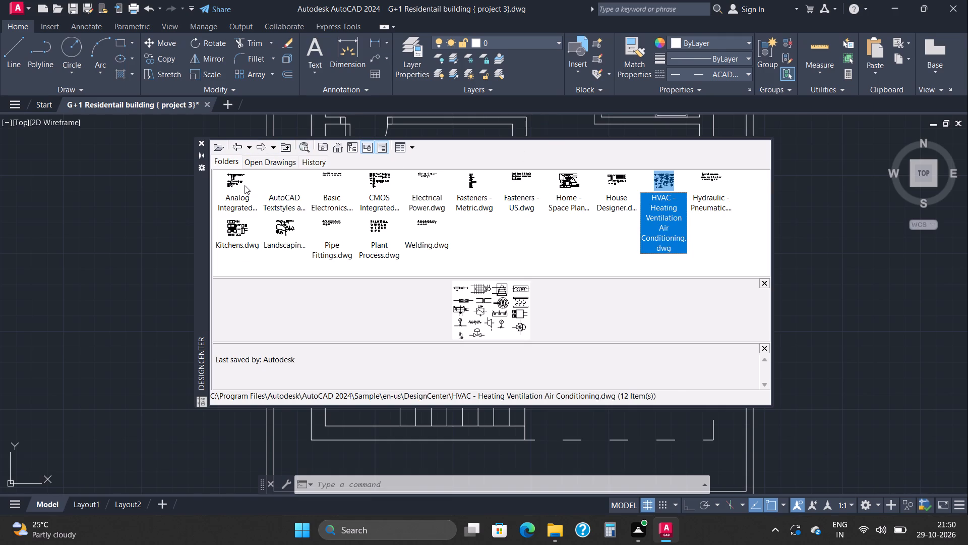
{"action": "double_click", "coordinate": [245, 185]}
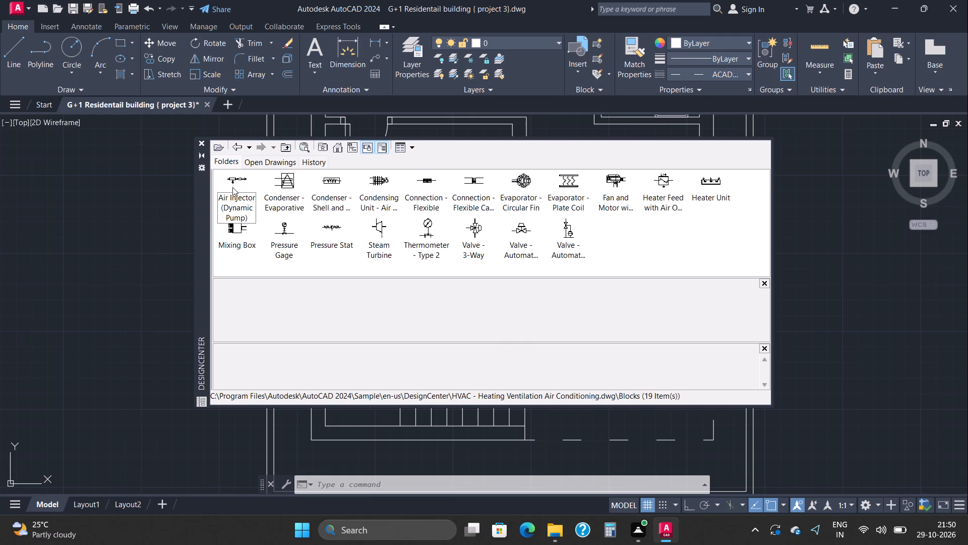
{"action": "left_click", "coordinate": [232, 150]}
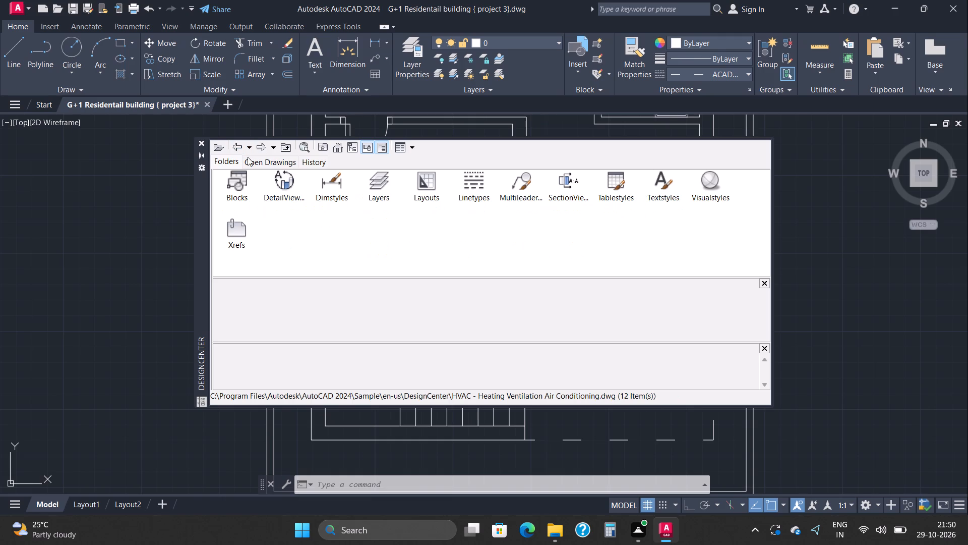
{"action": "left_click", "coordinate": [237, 144]}
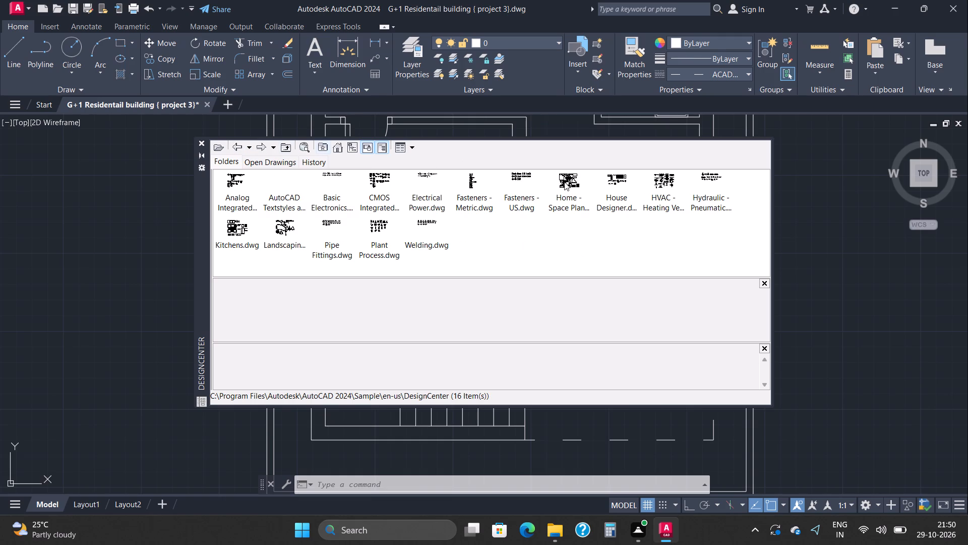
{"action": "double_click", "coordinate": [564, 182]}
{"action": "double_click", "coordinate": [236, 196]}
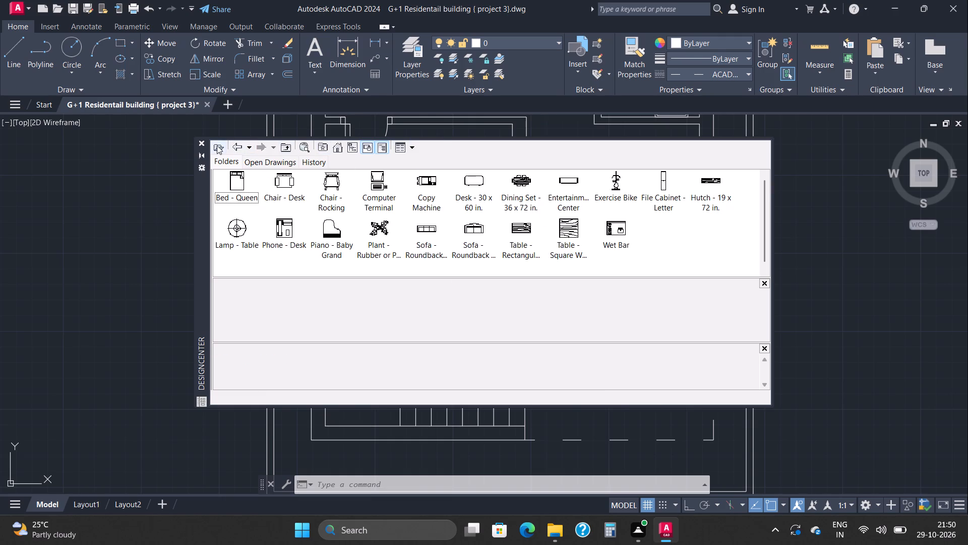
{"action": "left_click", "coordinate": [198, 140]}
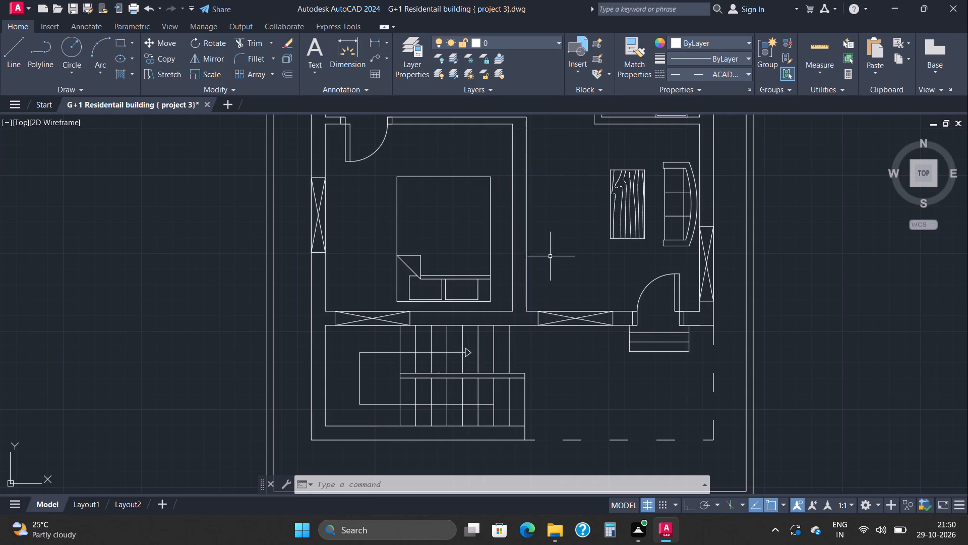
Copy the whole floor plan, using its outer southeast corner as base point, and place the copy level with the original to the east.
{"action": "scroll", "coordinate": [546, 251], "scroll_direction": "down", "scroll_amount": 1}
{"action": "middle_click_drag", "start_coordinate": [543, 241], "coordinate": [503, 302]}
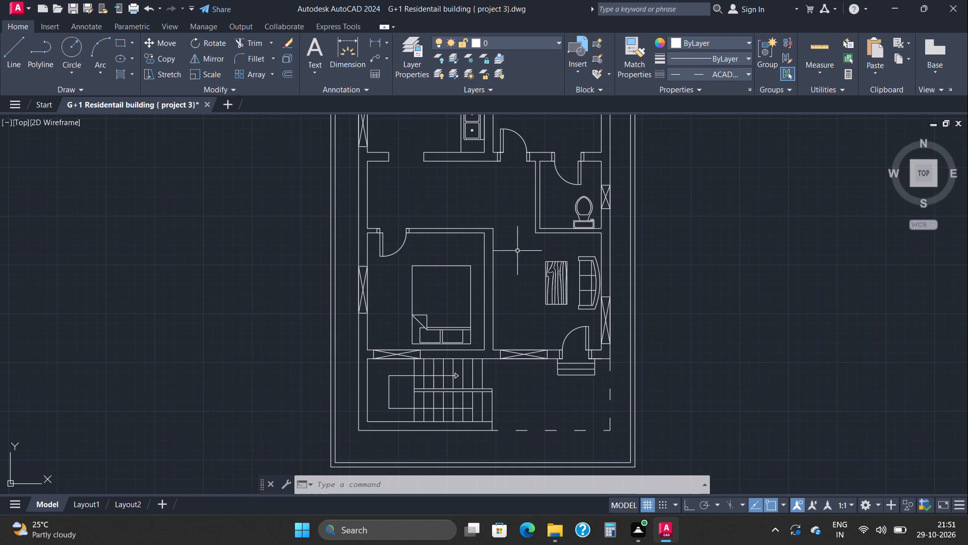
{"action": "middle_click_drag", "start_coordinate": [448, 204], "coordinate": [403, 319]}
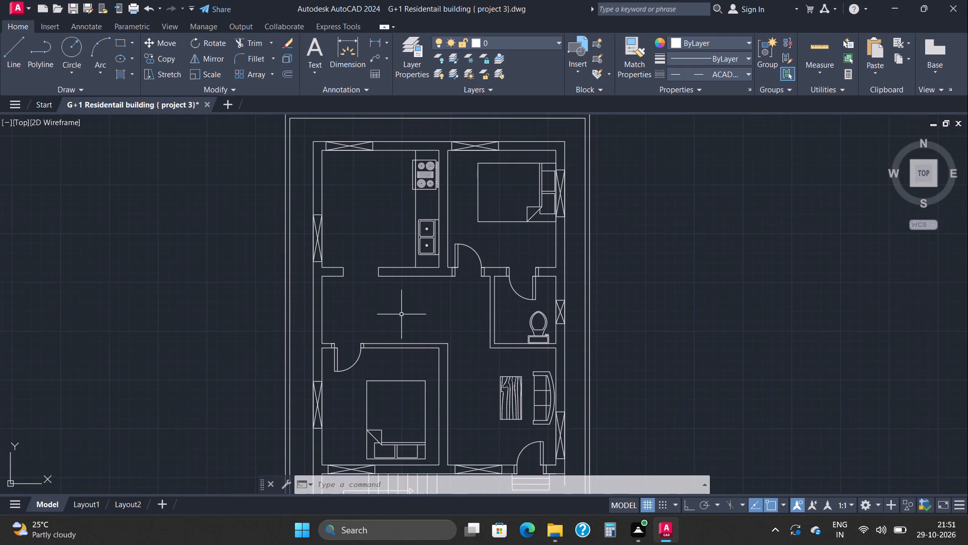
{"action": "middle_click_drag", "start_coordinate": [401, 313], "coordinate": [437, 216]}
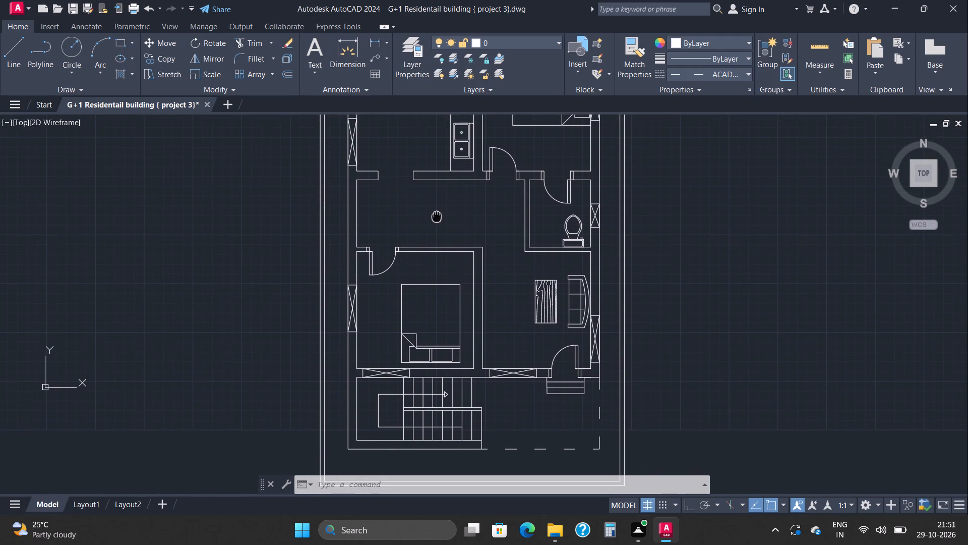
{"action": "middle_click_drag", "start_coordinate": [437, 216], "coordinate": [413, 260]}
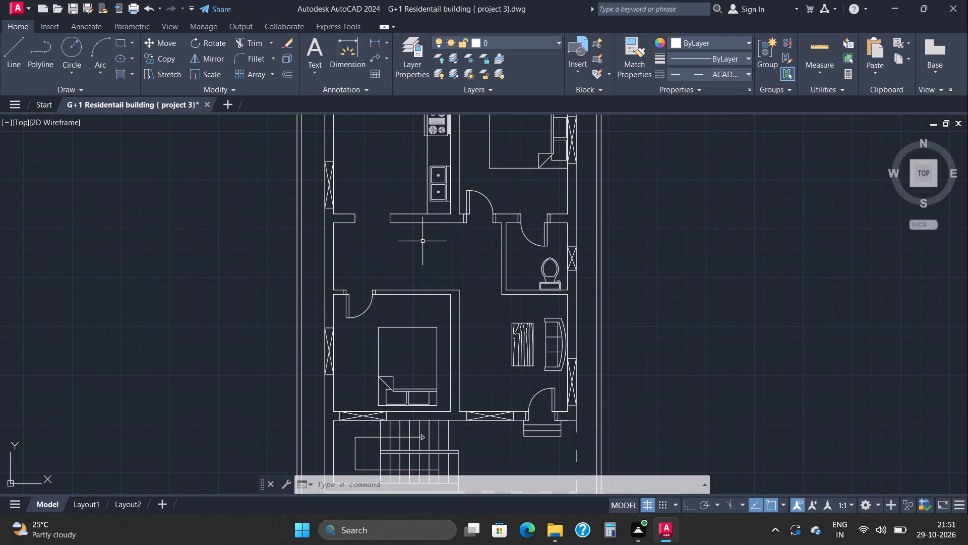
{"action": "middle_click_drag", "start_coordinate": [420, 242], "coordinate": [342, 243]}
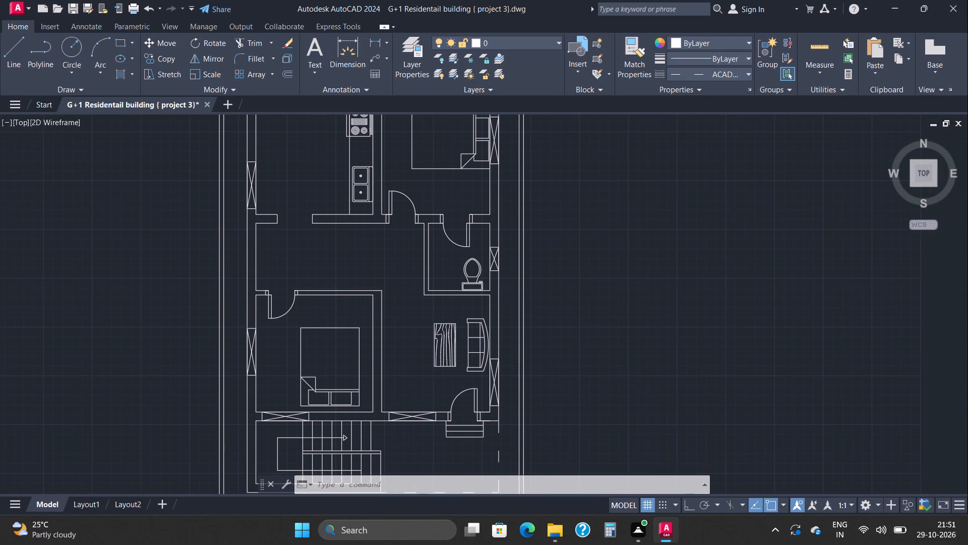
{"action": "scroll", "coordinate": [342, 243], "scroll_direction": "down", "scroll_amount": 1}
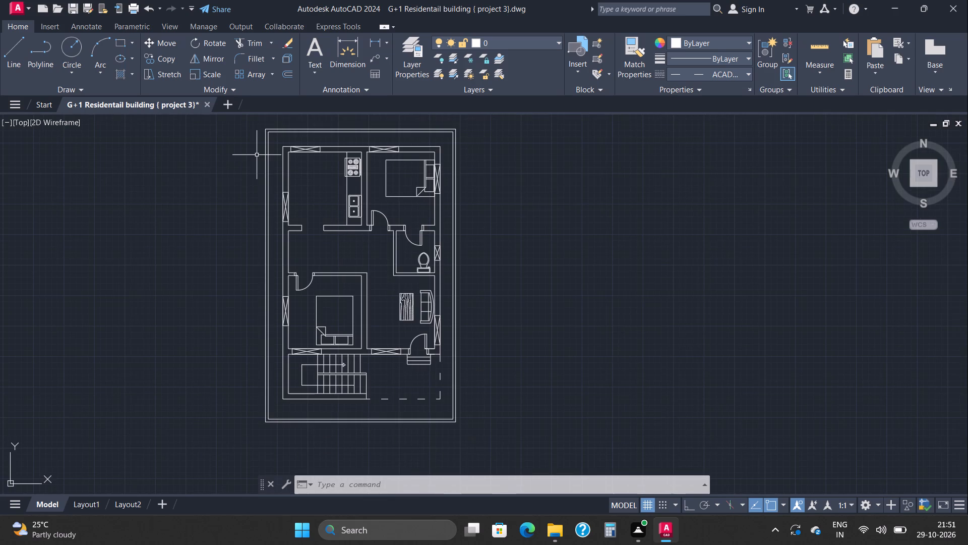
{"action": "left_click", "coordinate": [246, 121]}
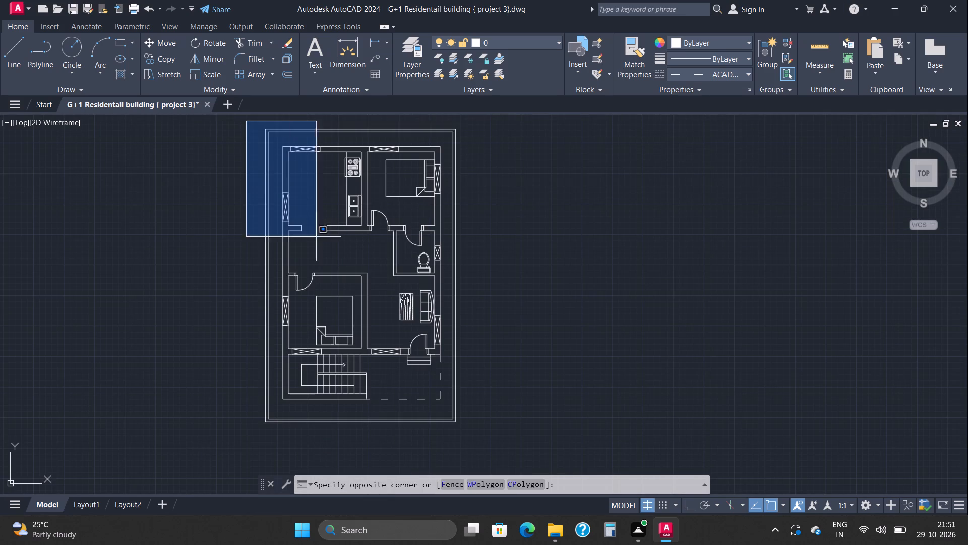
{"action": "left_click", "coordinate": [499, 435]}
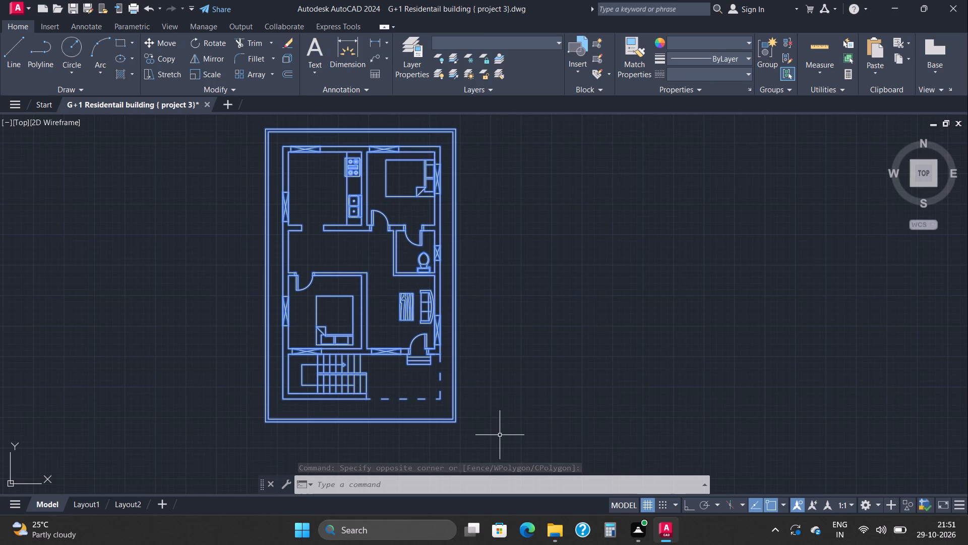
{"action": "left_click", "coordinate": [164, 59]}
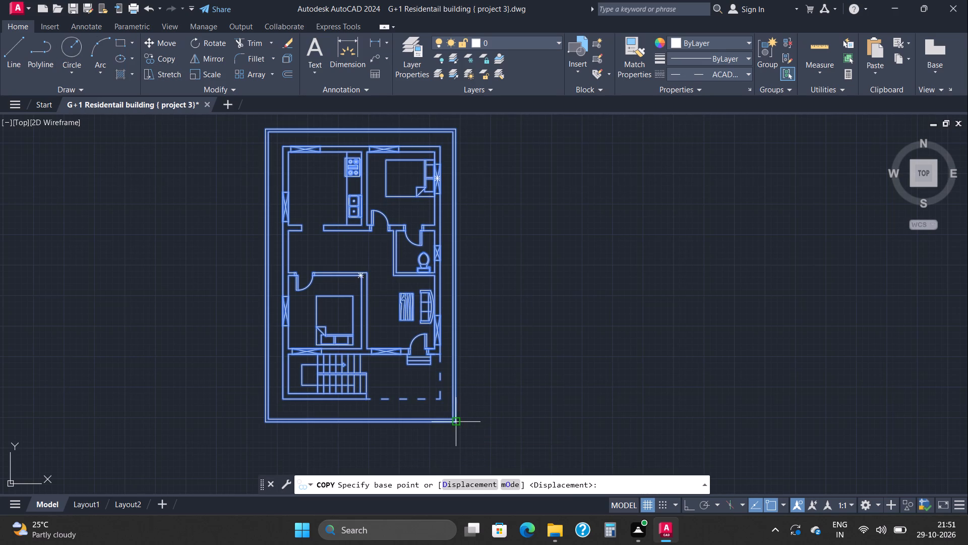
{"action": "left_click", "coordinate": [459, 421]}
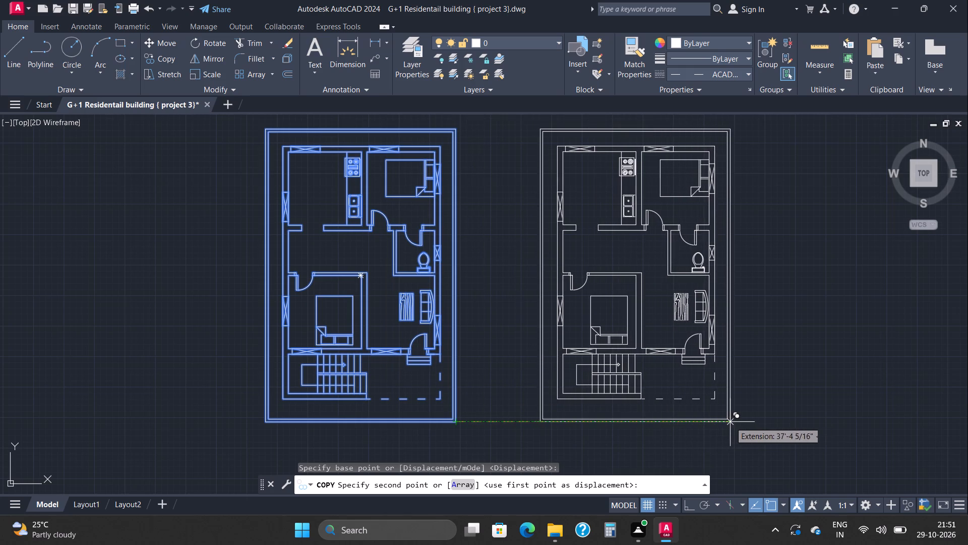
{"action": "left_click", "coordinate": [750, 422]}
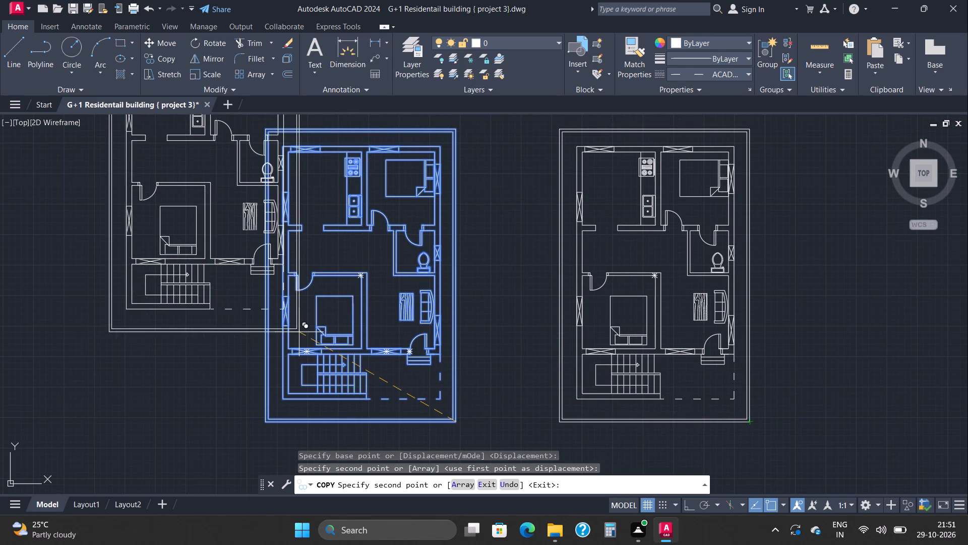
{"action": "key", "text": "Escape"}
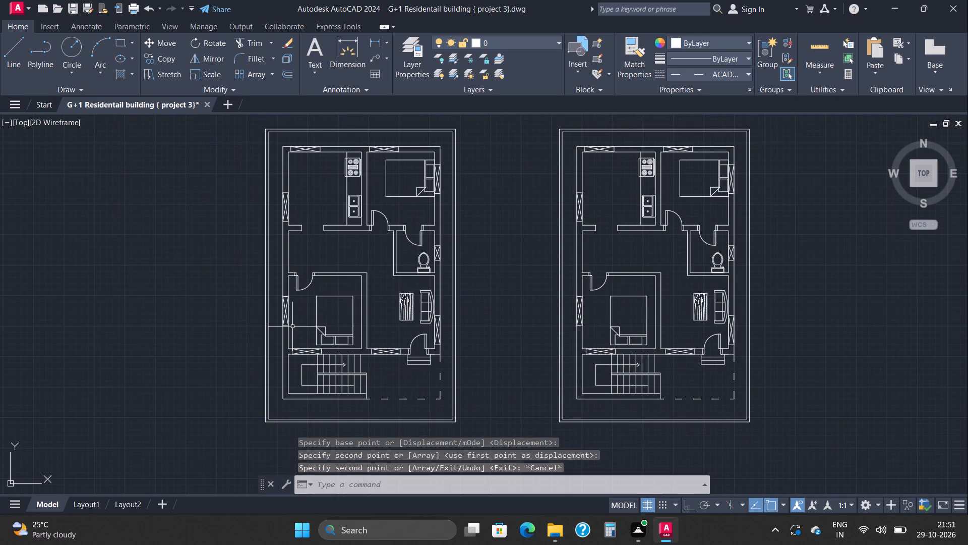
Delete the two dashed lines bounding the open area beside the staircase in the copied plan.
{"action": "left_click", "coordinate": [693, 398]}
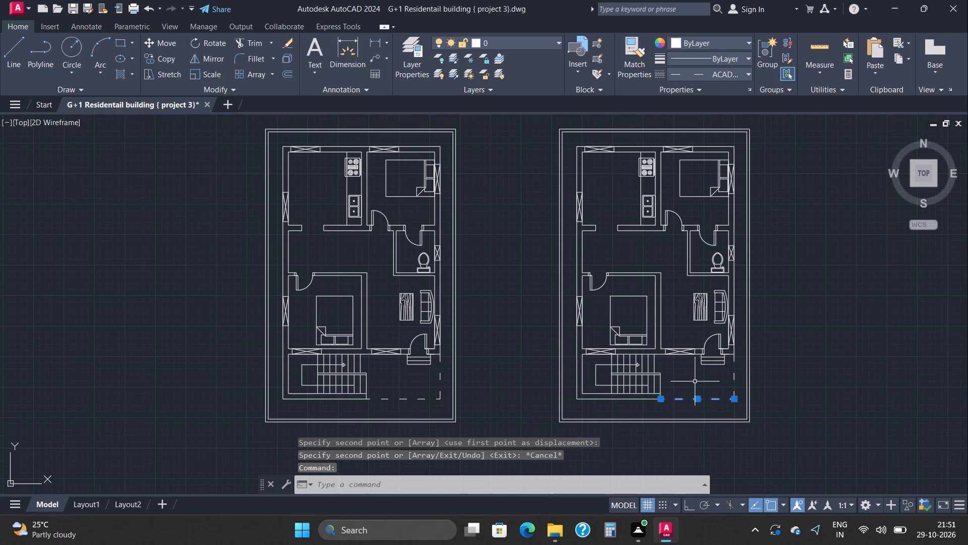
{"action": "key", "text": "Delete"}
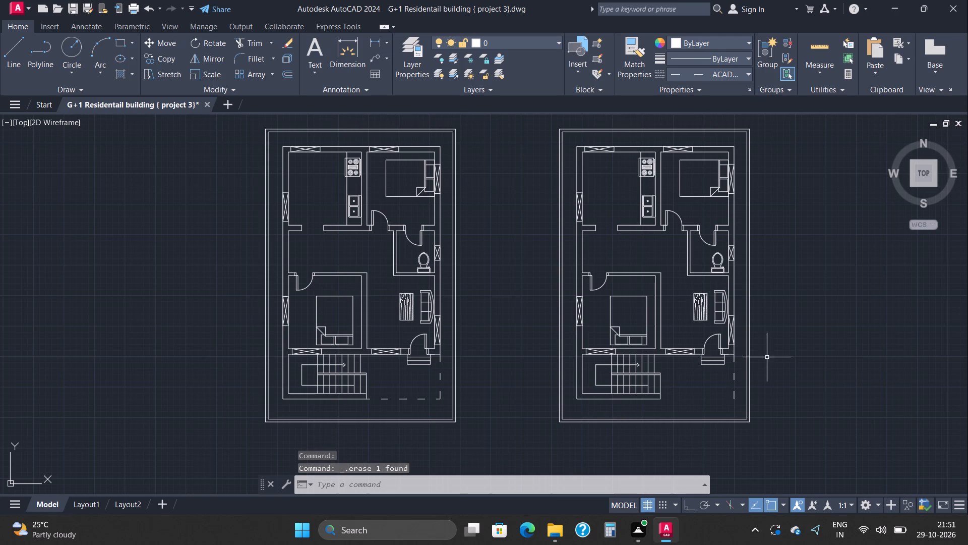
{"action": "scroll", "coordinate": [728, 390], "scroll_direction": "up", "scroll_amount": 1}
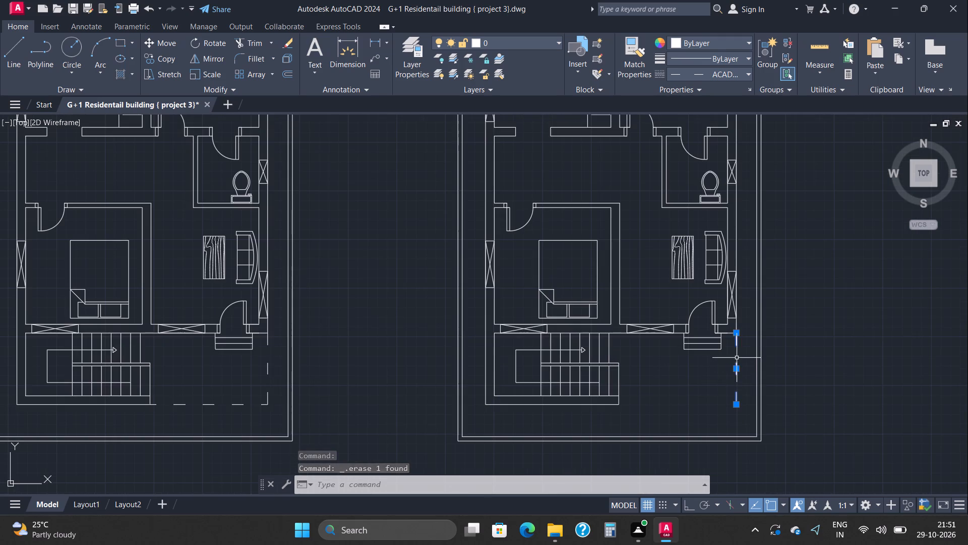
{"action": "left_click", "coordinate": [737, 358]}
{"action": "key", "text": "Delete"}
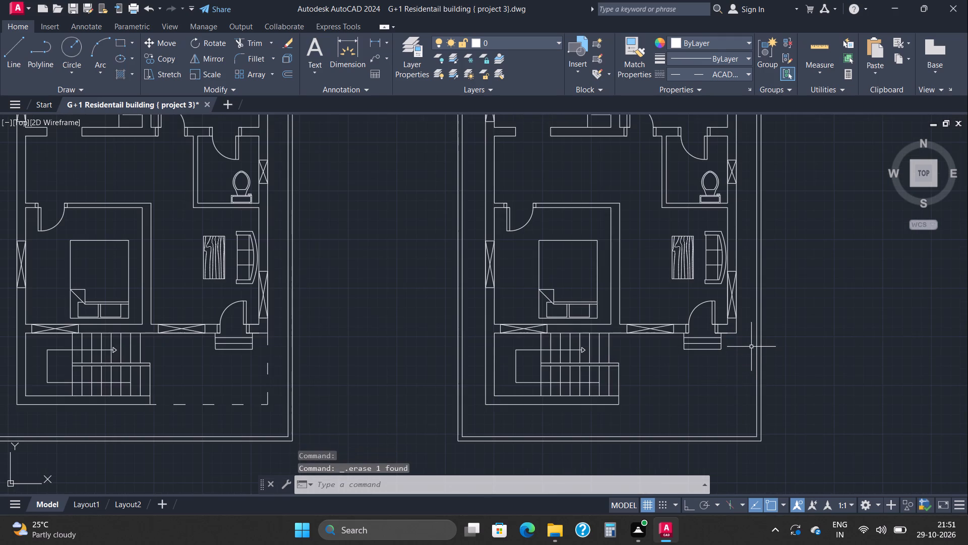
Draw connected lines in the copy from the east wall's inner face about 5'-4 1/2" south, then west to the staircase's inner wall line.
{"action": "left_click", "coordinate": [4, 56]}
{"action": "left_click", "coordinate": [728, 334]}
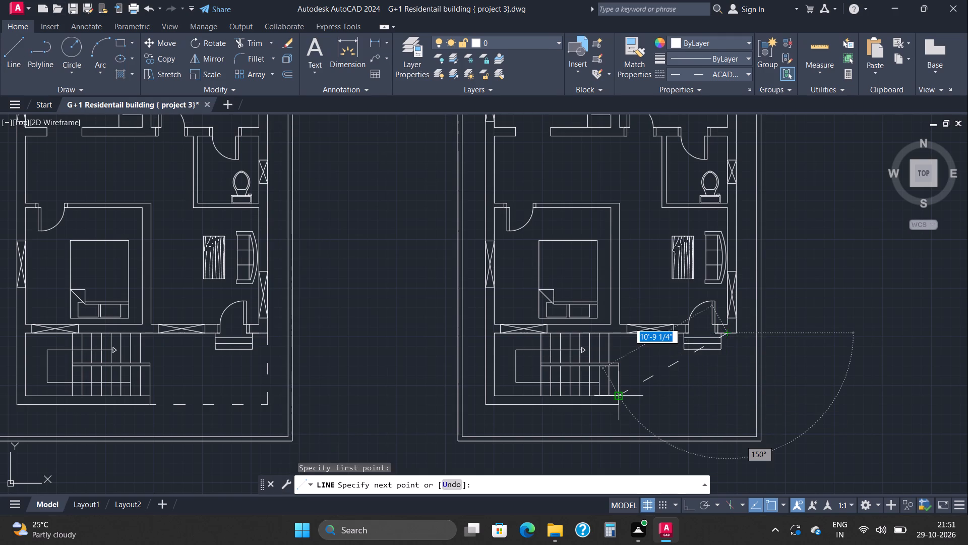
{"action": "left_click", "coordinate": [728, 395]}
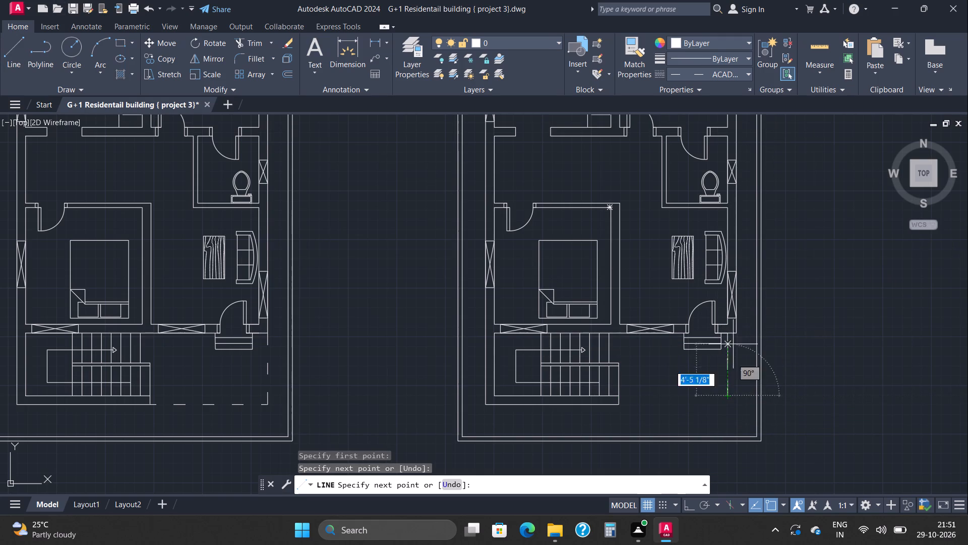
{"action": "left_click", "coordinate": [622, 394]}
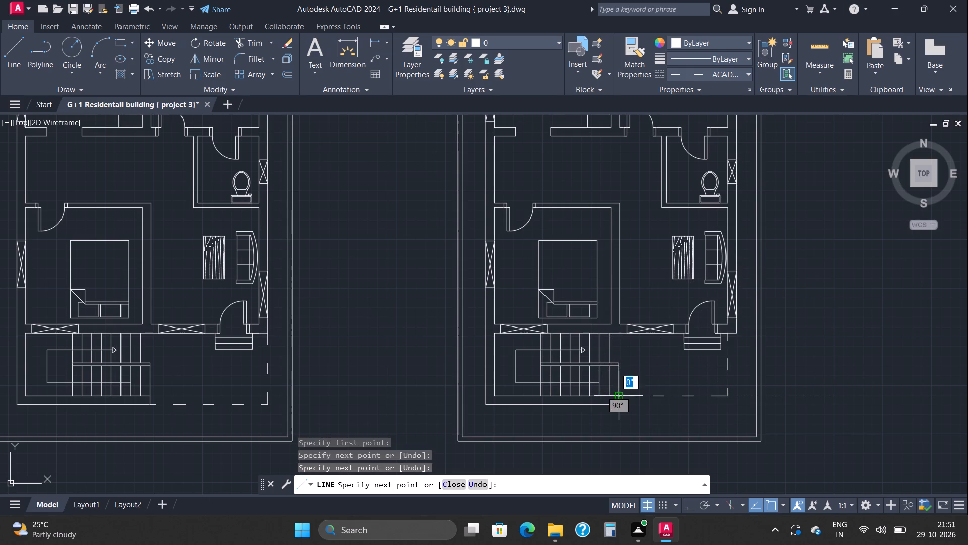
{"action": "key", "text": "space"}
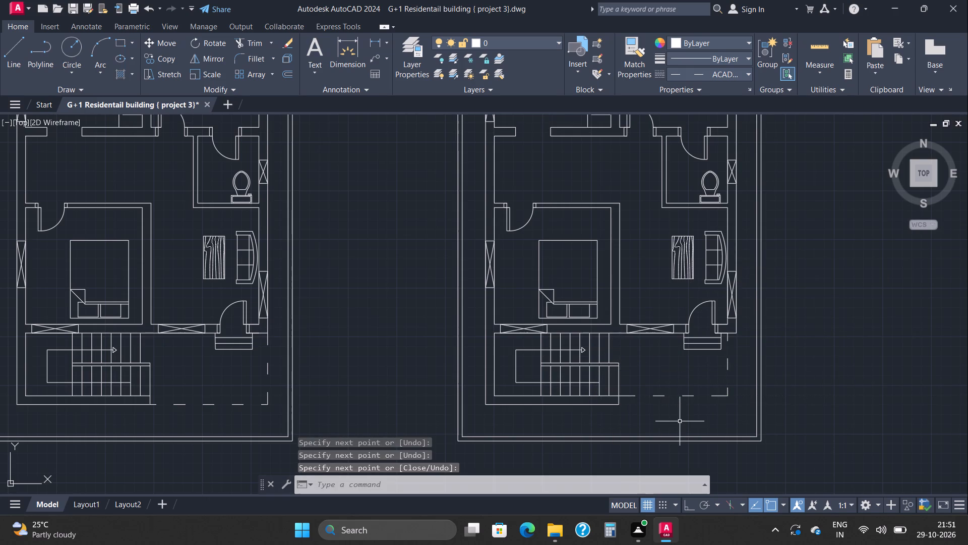
Set the two new lines in the copied plan to linetype ByLayer and lineweight ByBlock.
{"action": "left_click", "coordinate": [728, 392]}
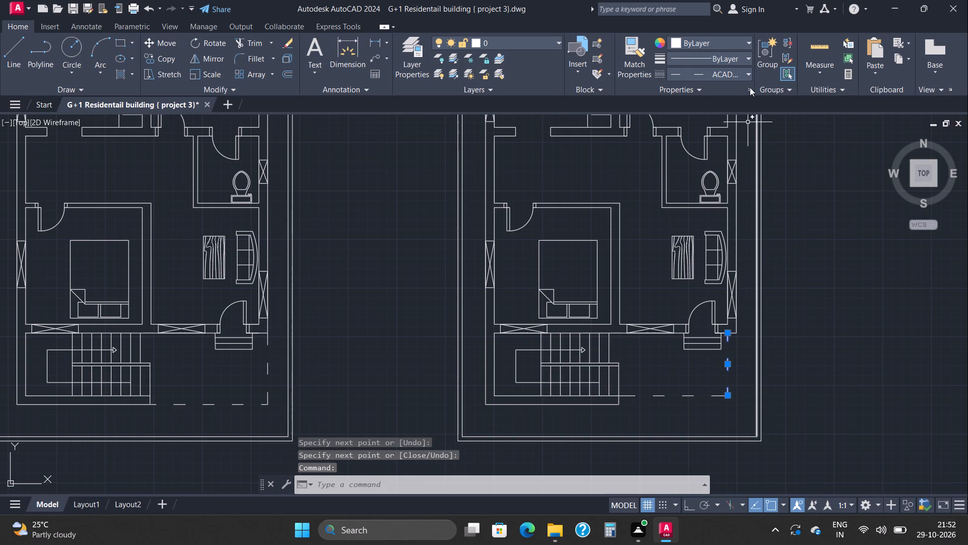
{"action": "left_click", "coordinate": [718, 75]}
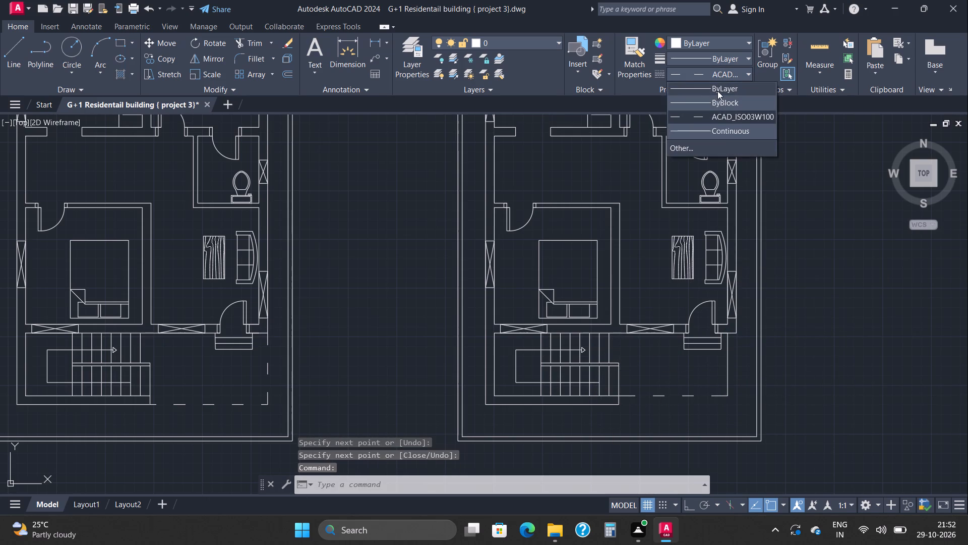
{"action": "left_click", "coordinate": [717, 91]}
{"action": "left_click", "coordinate": [702, 398]}
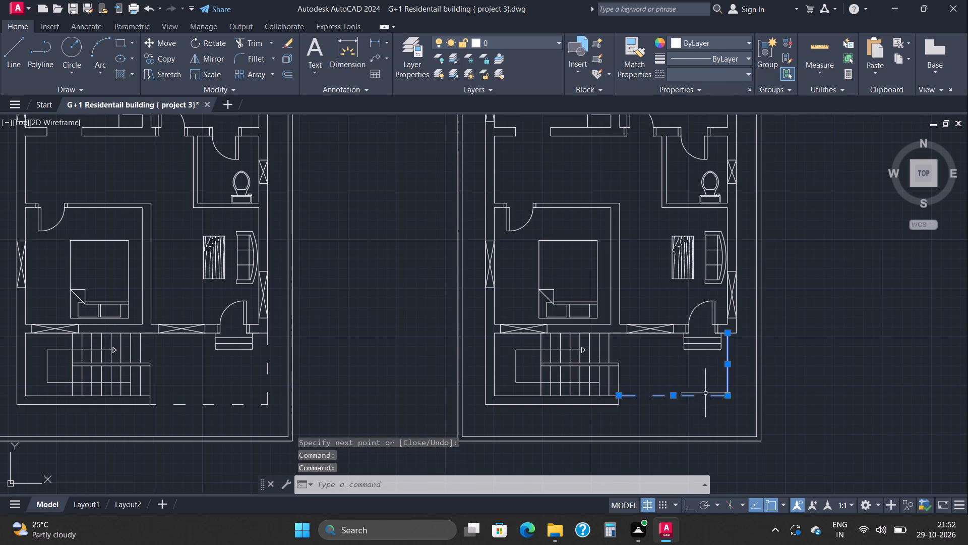
{"action": "left_click", "coordinate": [681, 56]}
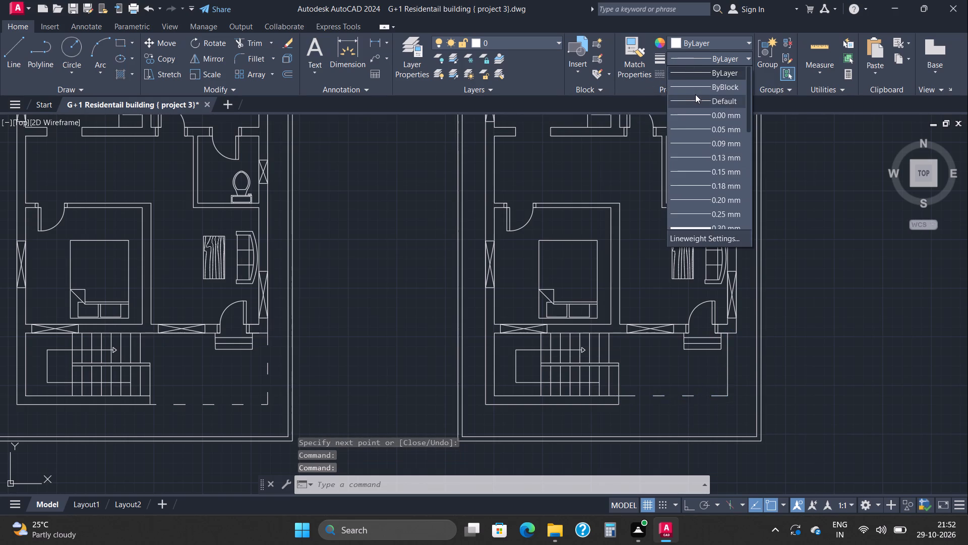
{"action": "left_click", "coordinate": [696, 92]}
{"action": "left_click", "coordinate": [712, 70]}
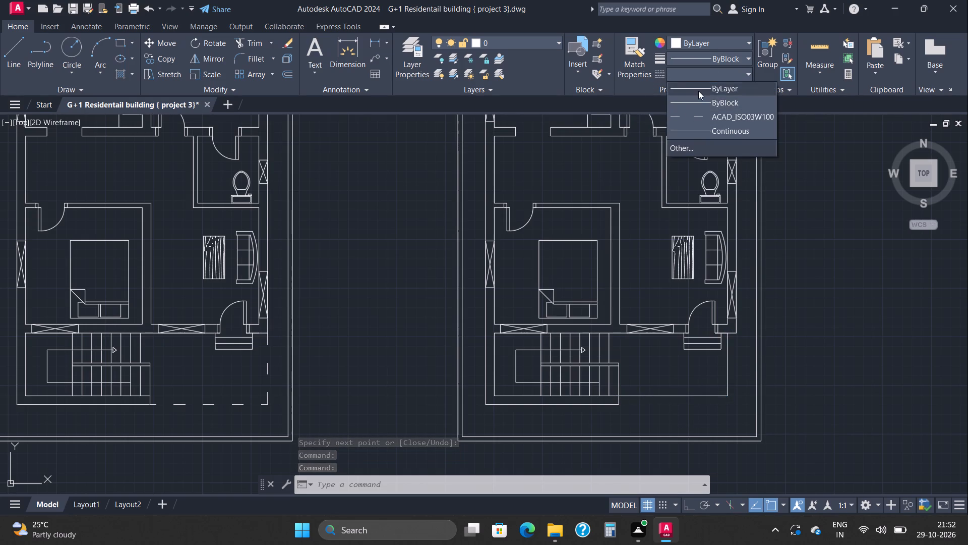
{"action": "left_click", "coordinate": [698, 91]}
{"action": "left_click", "coordinate": [843, 344]}
{"action": "left_click", "coordinate": [801, 369]}
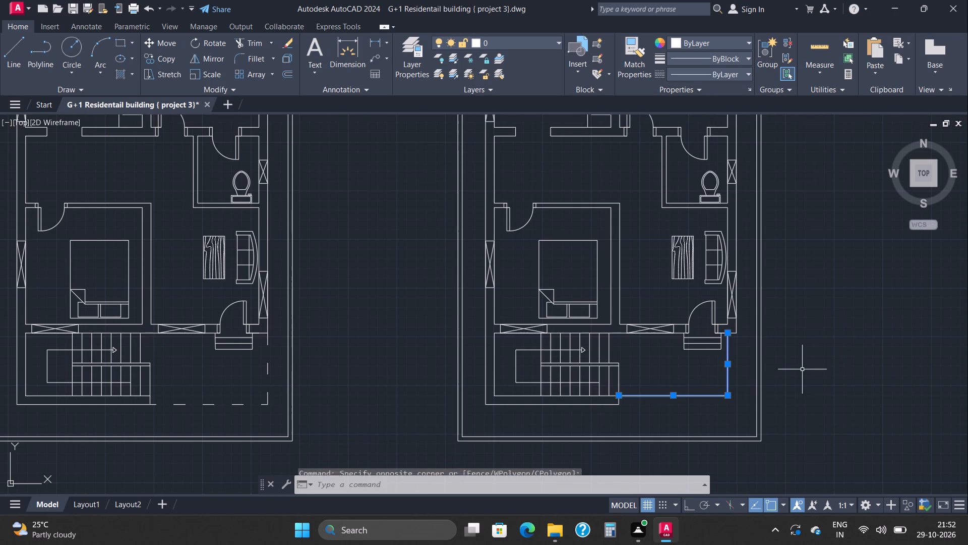
{"action": "key", "text": "Escape"}
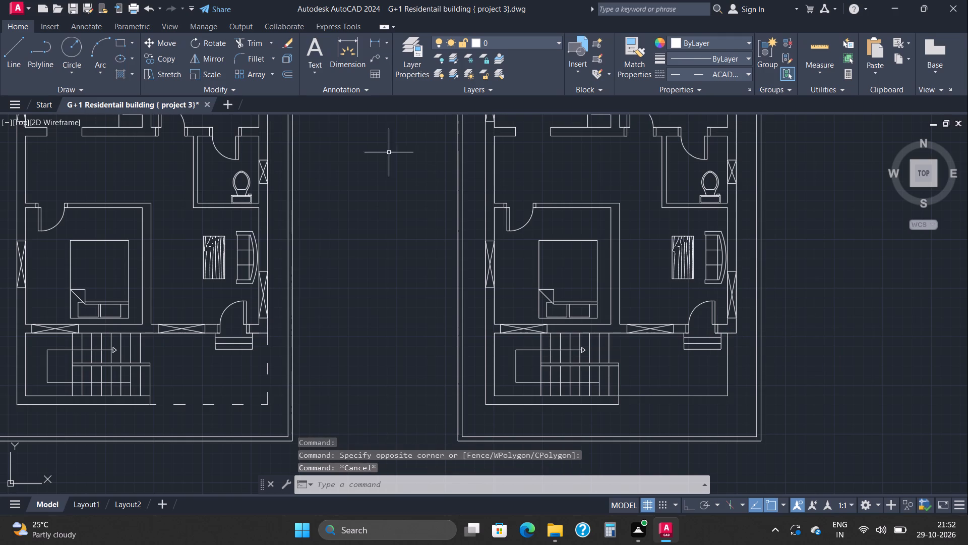
Fillet the copied plan's outer east wall line with the staircase's outer south wall line to close the southeast corner.
{"action": "left_click", "coordinate": [237, 51]}
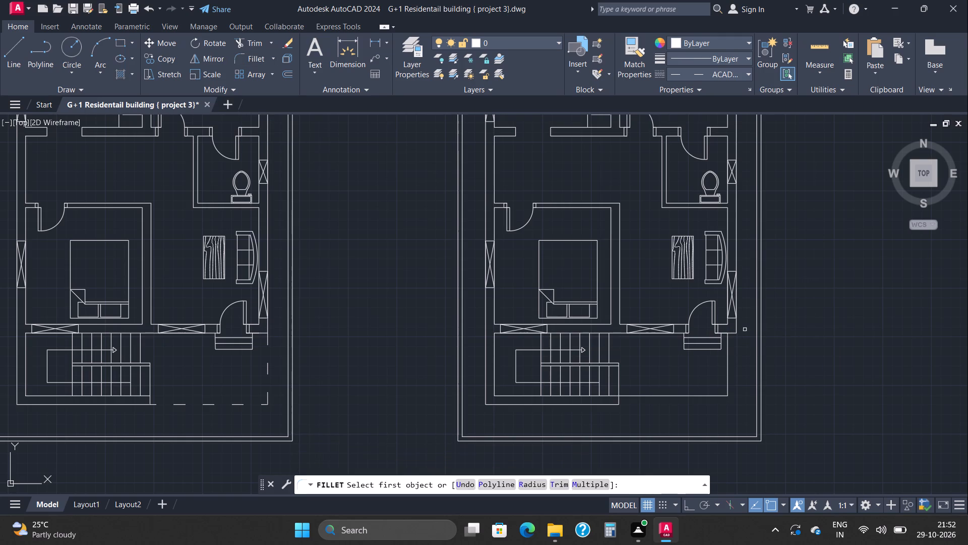
{"action": "left_click", "coordinate": [738, 325]}
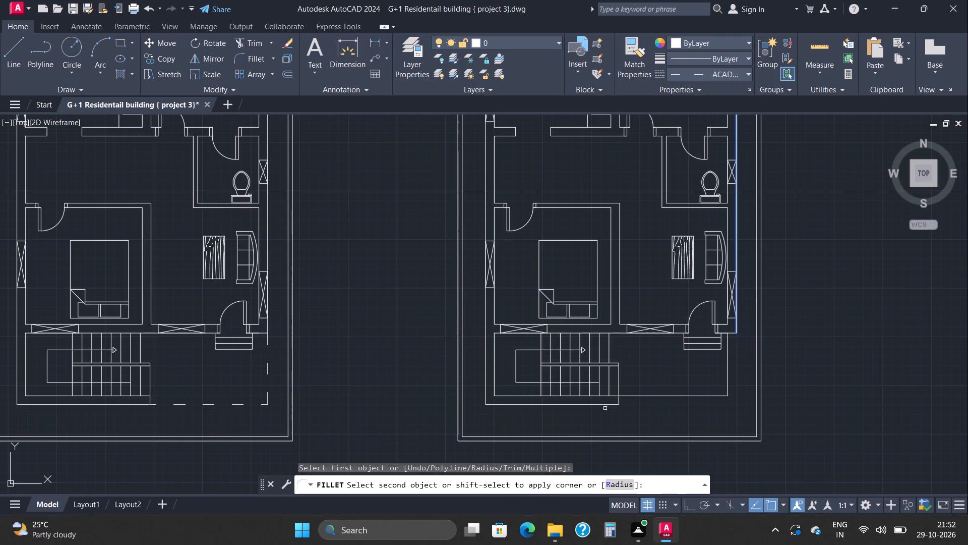
{"action": "left_click", "coordinate": [608, 406]}
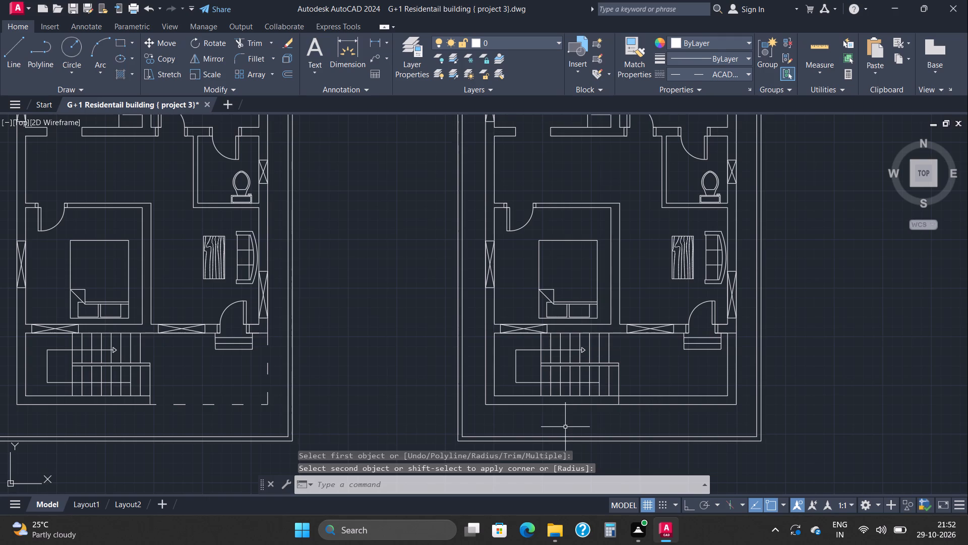
{"action": "key", "text": "Escape"}
Add multiline text reading KITCHEN with 10'X10' on a second line in the original plan's northwest kitchen.
{"action": "scroll", "coordinate": [633, 364], "scroll_direction": "down", "scroll_amount": 2}
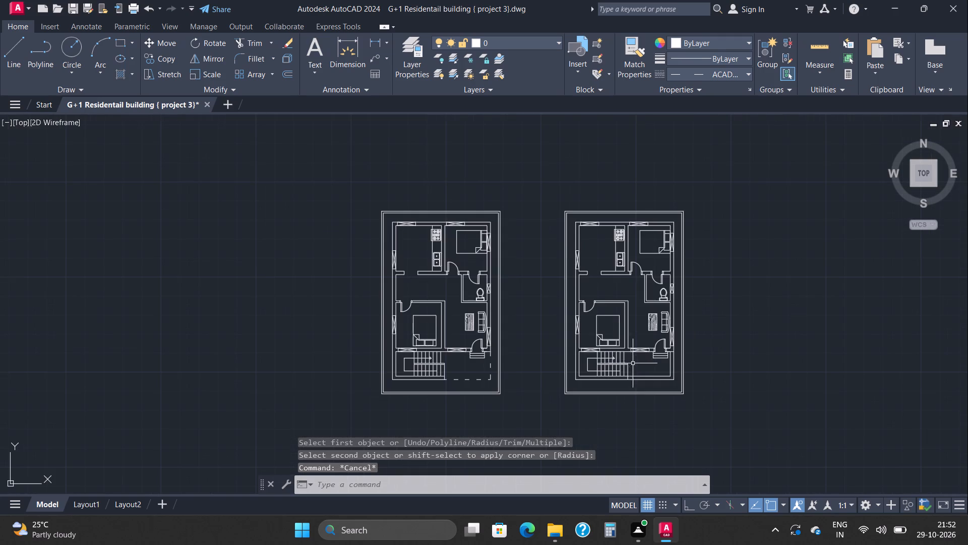
{"action": "scroll", "coordinate": [385, 244], "scroll_direction": "up", "scroll_amount": 4}
{"action": "scroll", "coordinate": [386, 238], "scroll_direction": "down", "scroll_amount": 1}
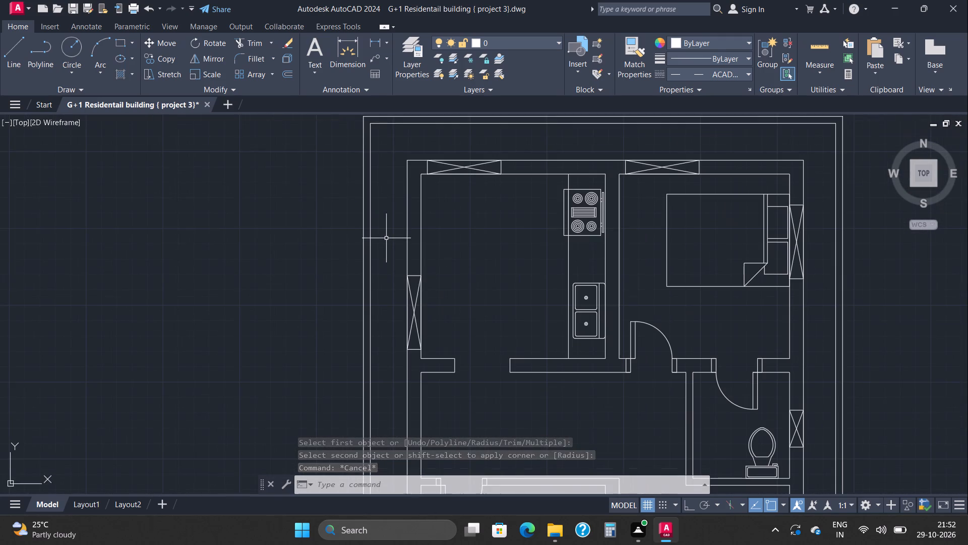
{"action": "scroll", "coordinate": [386, 228], "scroll_direction": "down", "scroll_amount": 1}
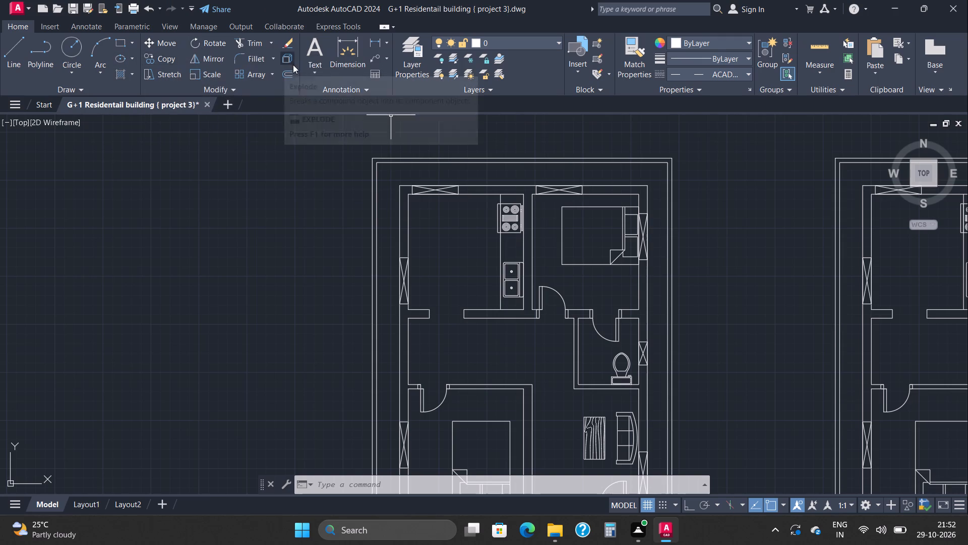
{"action": "left_click", "coordinate": [316, 58]}
{"action": "left_click", "coordinate": [426, 221]}
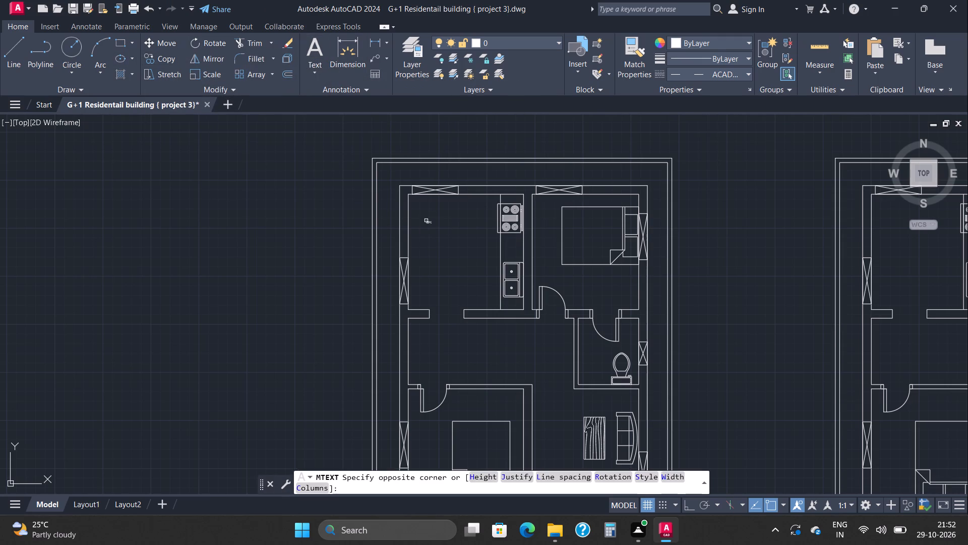
{"action": "left_click", "coordinate": [427, 247]}
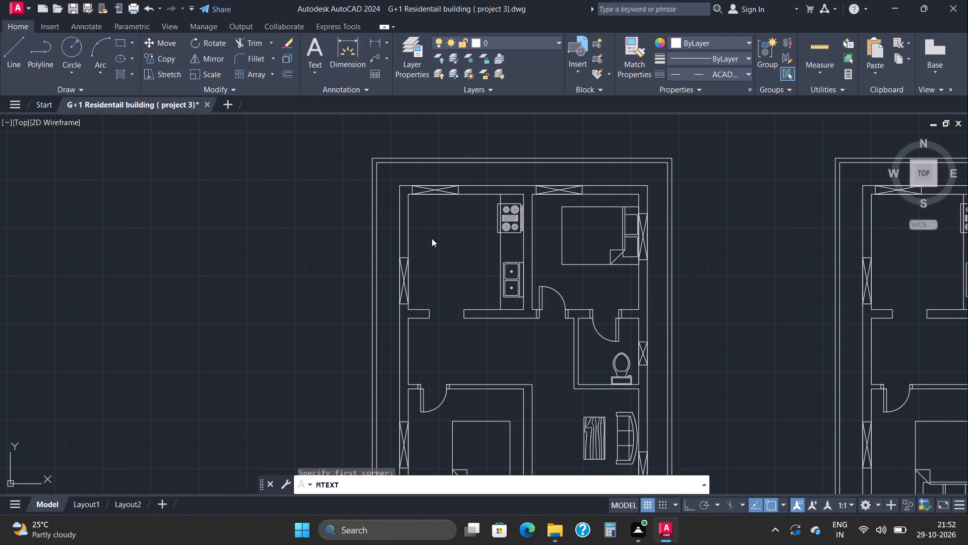
{"action": "type", "text": "kitche"}
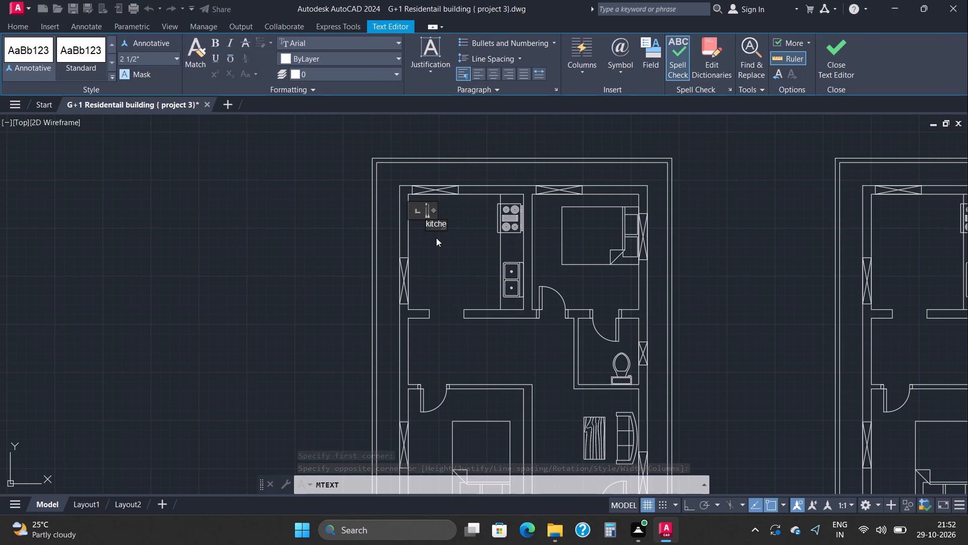
{"action": "key", "text": "BackSpace"}
{"action": "key", "text": "BackSpace"}
{"action": "key", "text": "BackSpace"}
{"action": "key", "text": "BackSpace"}
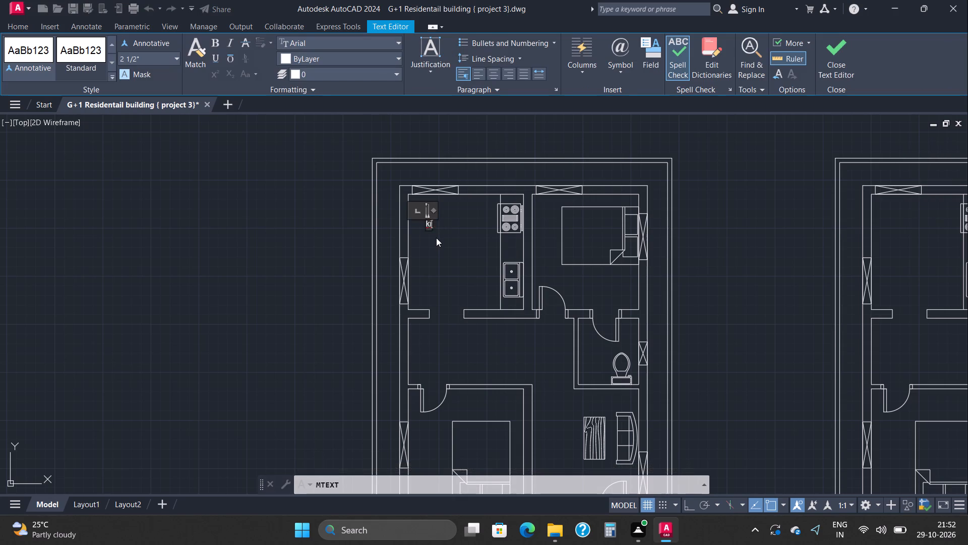
{"action": "key", "text": "BackSpace"}
{"action": "key", "text": "BackSpace"}
{"action": "type", "text": "KITCHEN"}
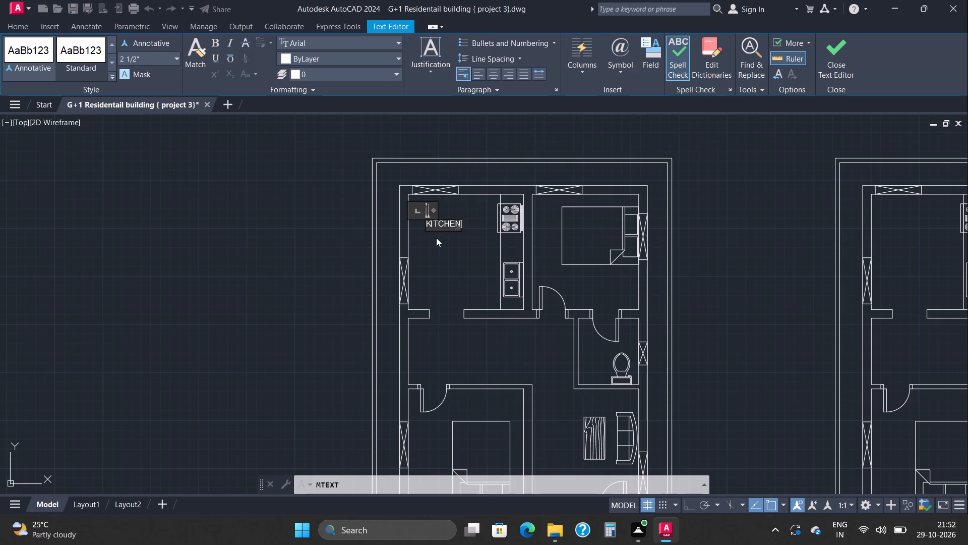
{"action": "key", "text": "Return"}
{"action": "type", "text": "10'"}
{"action": "key", "text": "x"}
{"action": "type", "text": "10'"}
{"action": "left_click", "coordinate": [471, 260]}
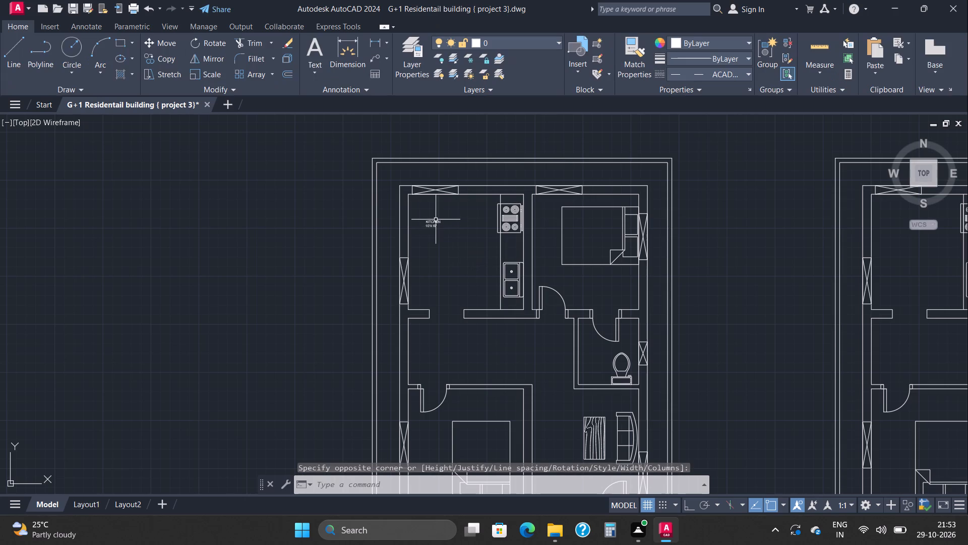
Scale up the kitchen label about its upper-left corner, in two passes, to a text height of about 10".
{"action": "left_click", "coordinate": [433, 222]}
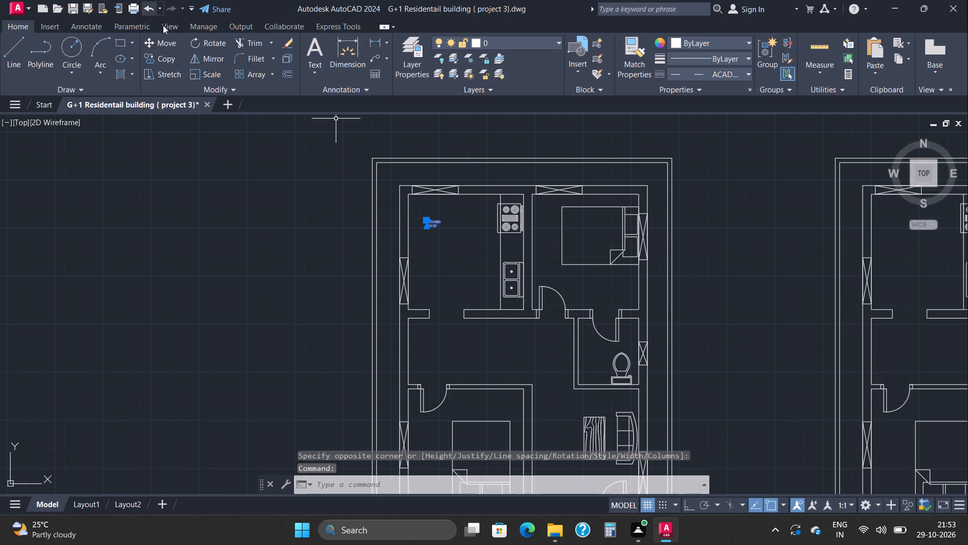
{"action": "left_click", "coordinate": [204, 77]}
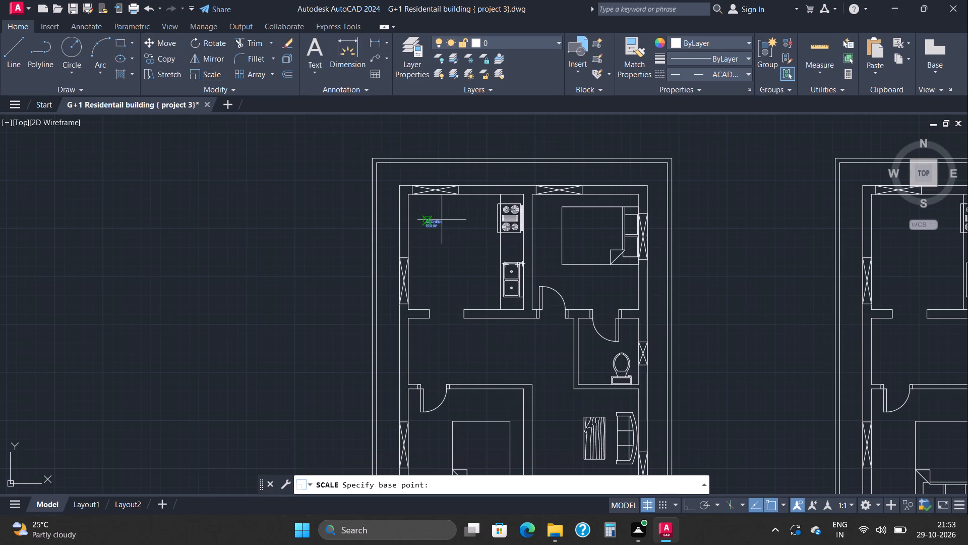
{"action": "left_click", "coordinate": [431, 217]}
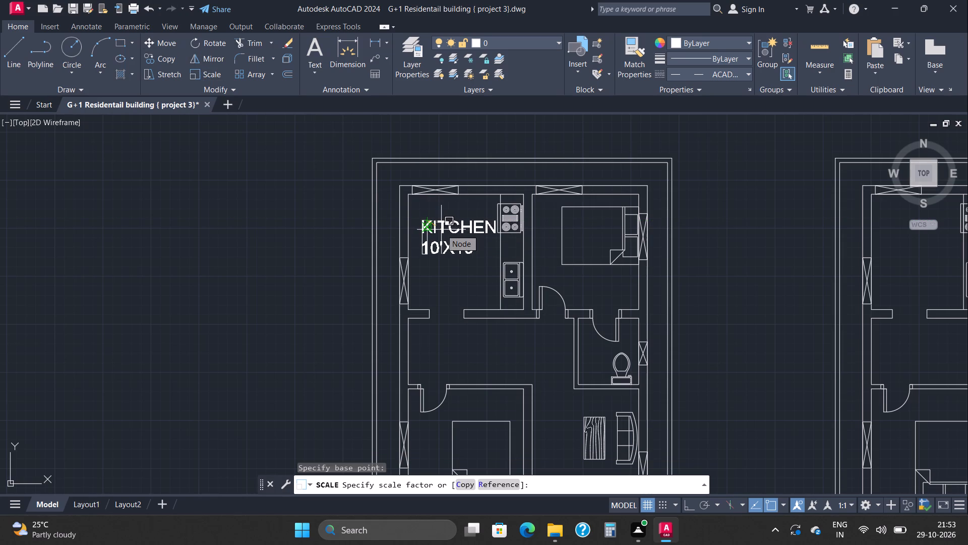
{"action": "left_click", "coordinate": [438, 229]}
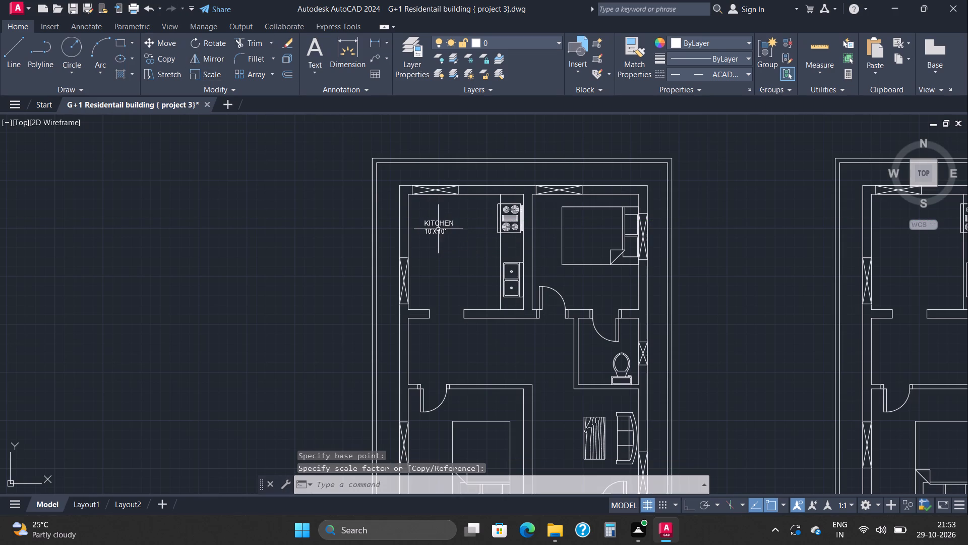
{"action": "left_click", "coordinate": [437, 224]}
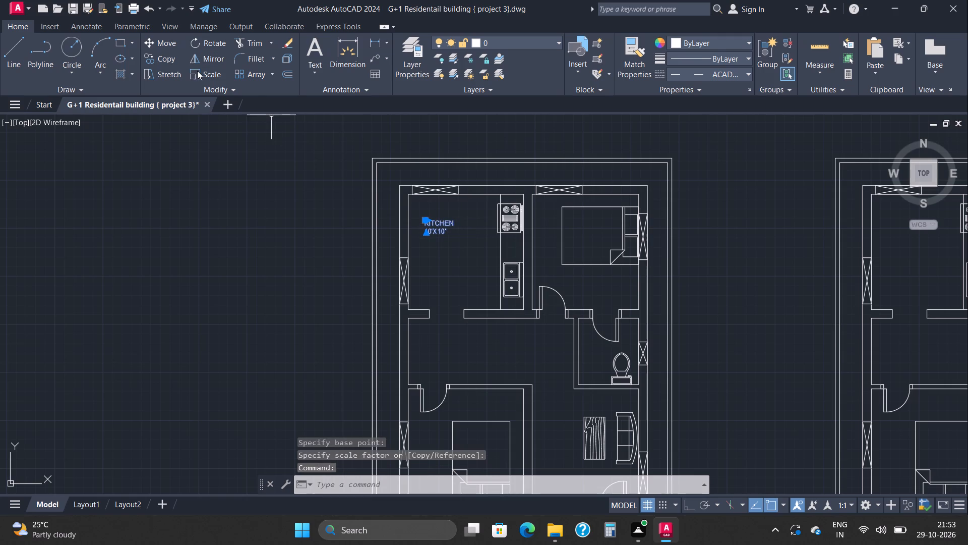
{"action": "left_click", "coordinate": [197, 71]}
{"action": "left_click", "coordinate": [427, 221]}
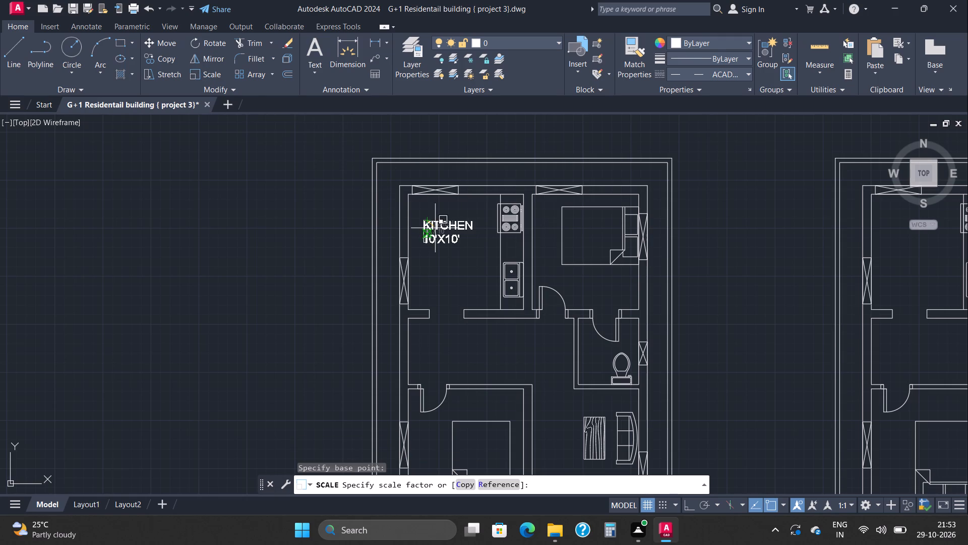
{"action": "left_click", "coordinate": [439, 230]}
Copy the kitchen label into the toilet, the southwest bedroom and the open passage below the kitchen.
{"action": "left_click", "coordinate": [448, 222]}
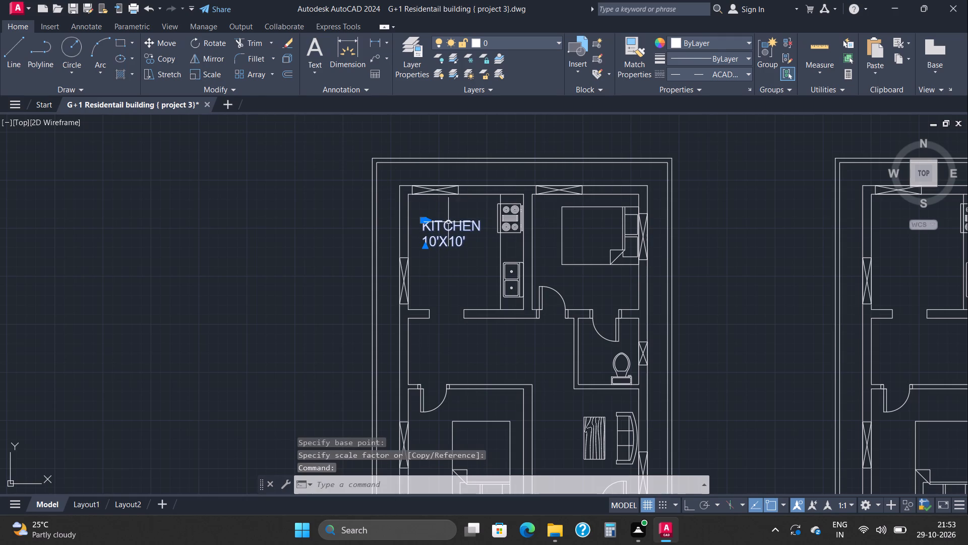
{"action": "left_click", "coordinate": [160, 55]}
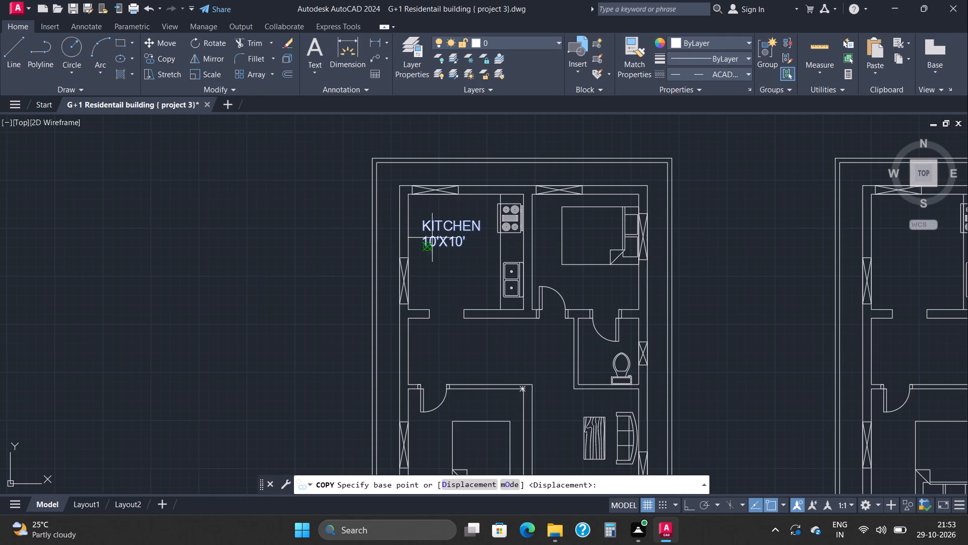
{"action": "left_click", "coordinate": [437, 233]}
{"action": "scroll", "coordinate": [584, 339], "scroll_direction": "up", "scroll_amount": 2}
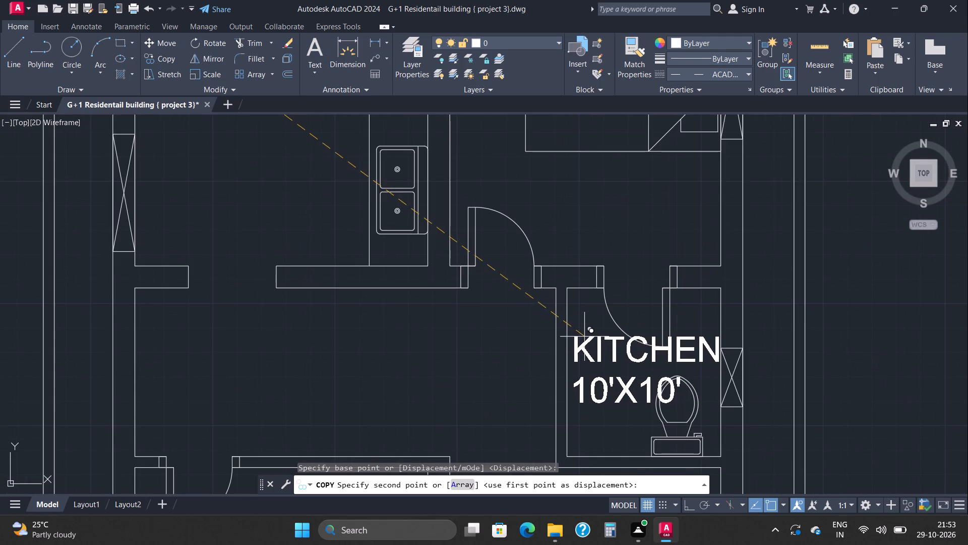
{"action": "left_click", "coordinate": [584, 340]}
{"action": "scroll", "coordinate": [523, 310], "scroll_direction": "down", "scroll_amount": 3}
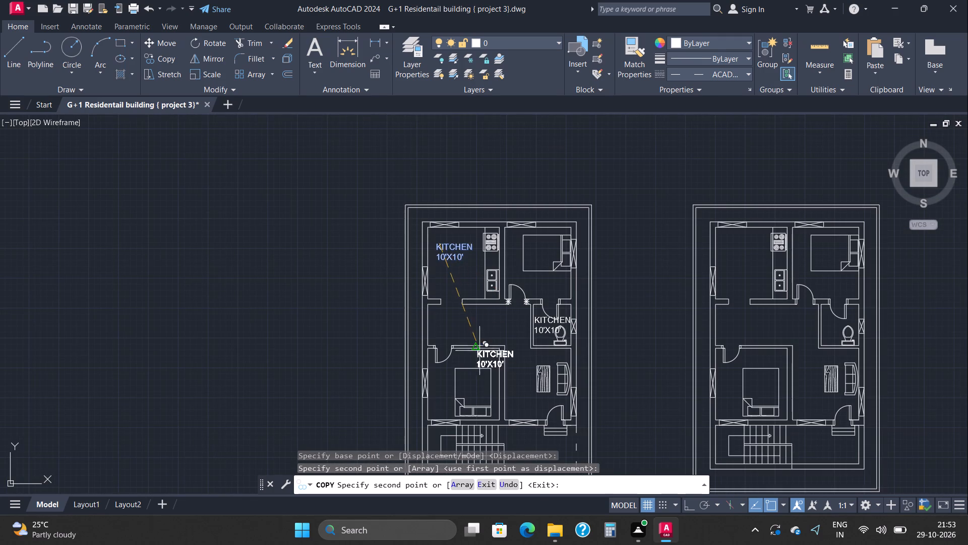
{"action": "scroll", "coordinate": [446, 357], "scroll_direction": "up", "scroll_amount": 1}
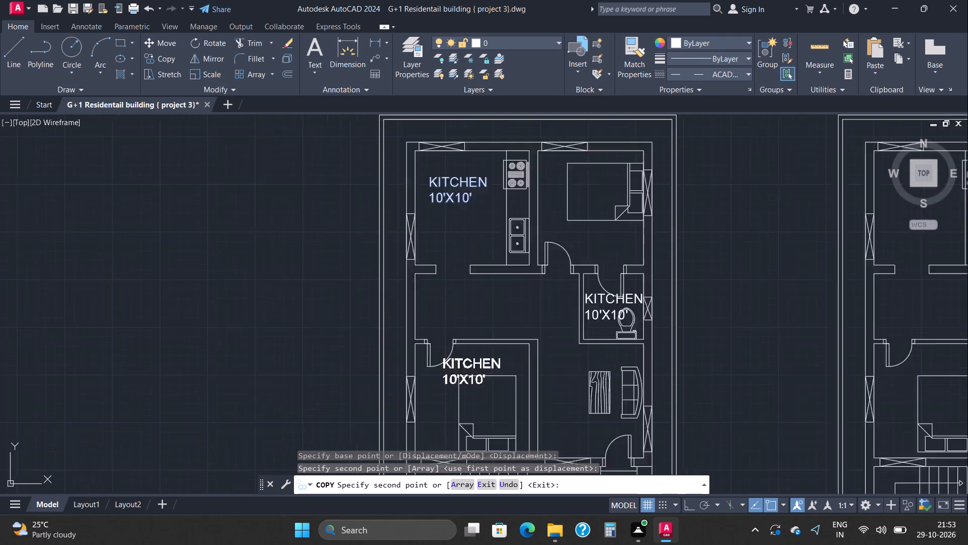
{"action": "scroll", "coordinate": [446, 357], "scroll_direction": "up", "scroll_amount": 1}
{"action": "scroll", "coordinate": [460, 365], "scroll_direction": "down", "scroll_amount": 2}
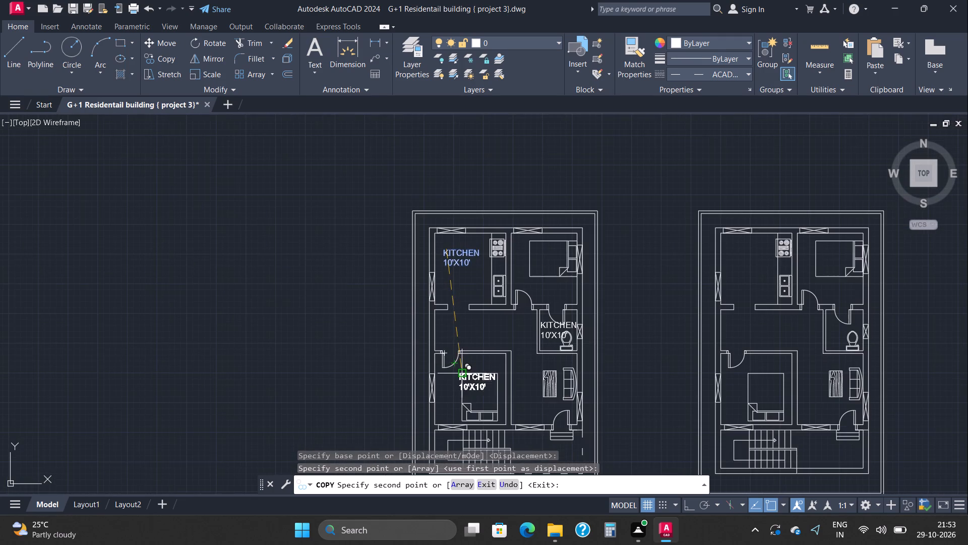
{"action": "scroll", "coordinate": [446, 379], "scroll_direction": "up", "scroll_amount": 3}
{"action": "left_click", "coordinate": [442, 365]}
{"action": "scroll", "coordinate": [530, 319], "scroll_direction": "down", "scroll_amount": 3}
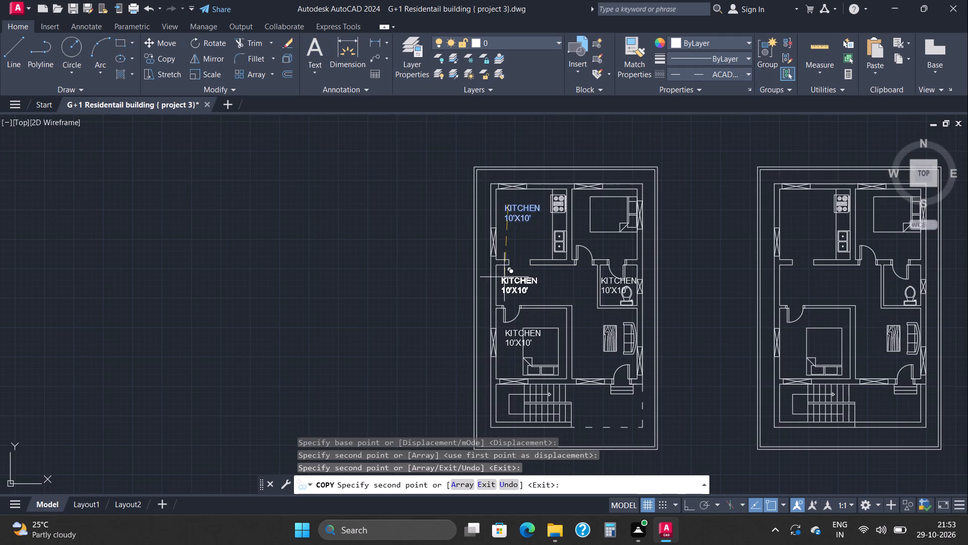
{"action": "scroll", "coordinate": [504, 277], "scroll_direction": "up", "scroll_amount": 3}
{"action": "left_click", "coordinate": [514, 277]}
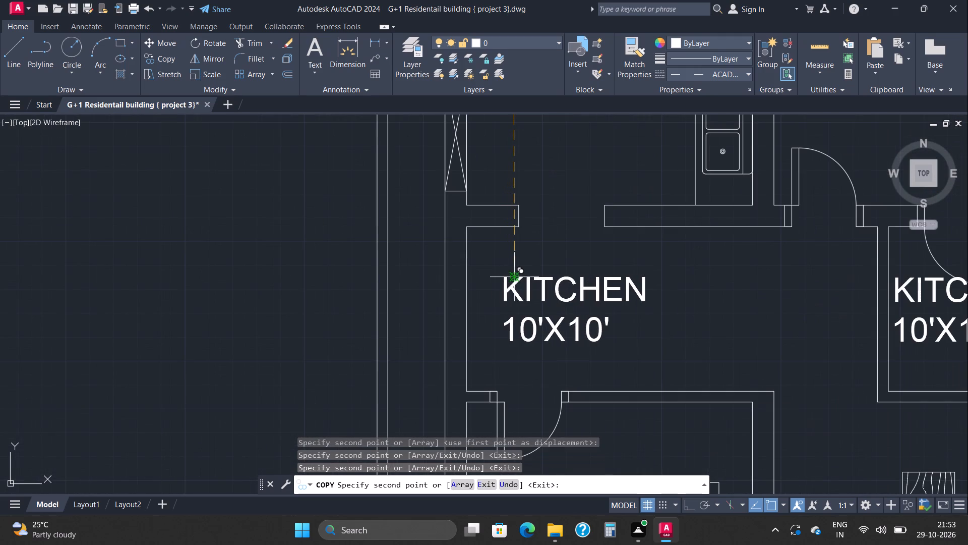
{"action": "scroll", "coordinate": [490, 270], "scroll_direction": "down", "scroll_amount": 3}
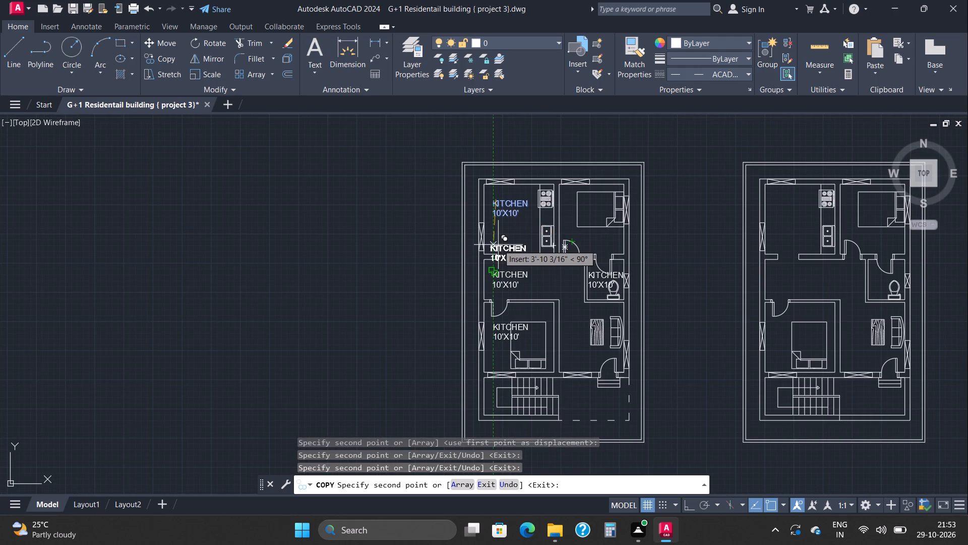
{"action": "key", "text": "Escape"}
Replace the label copy in the passage with PASSAGE and 15'X5'9" on a second line.
{"action": "double_click", "coordinate": [523, 271]}
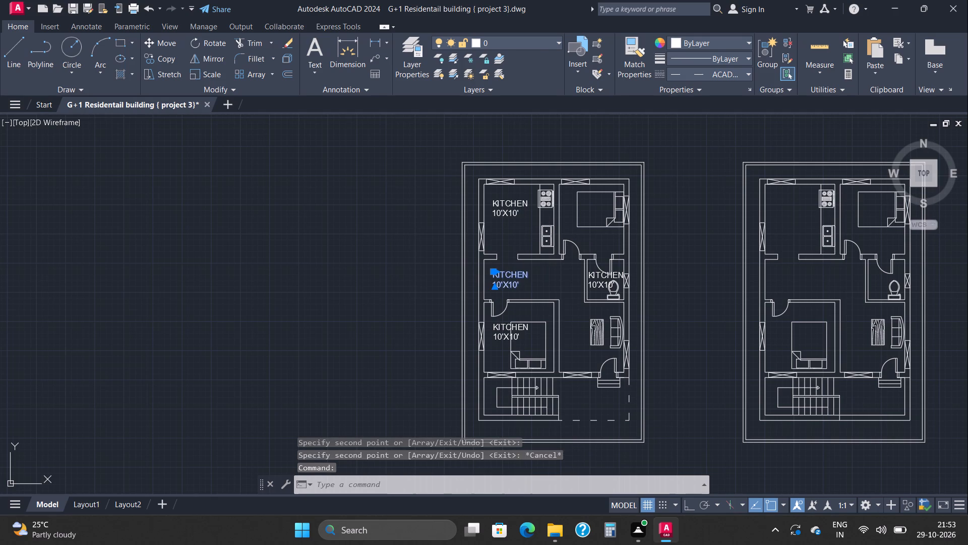
{"action": "left_click", "coordinate": [523, 286]}
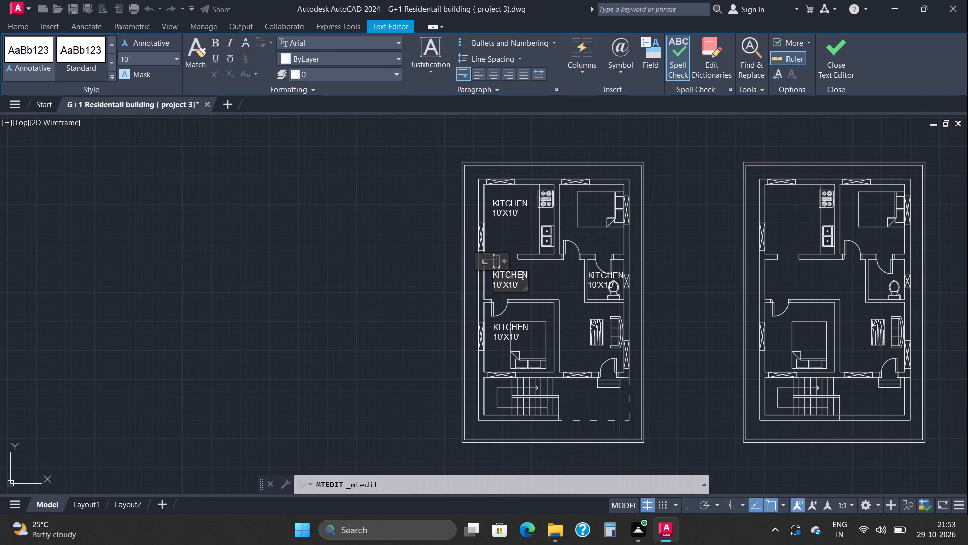
{"action": "left_click", "coordinate": [515, 283]}
{"action": "left_click", "coordinate": [518, 283]}
{"action": "key", "text": "BackSpace"}
{"action": "key", "text": "BackSpace"}
{"action": "key", "text": "BackSpace"}
{"action": "key", "text": "BackSpace"}
{"action": "key", "text": "BackSpace"}
{"action": "key", "text": "BackSpace"}
{"action": "key", "text": "BackSpace"}
{"action": "key", "text": "BackSpace"}
{"action": "key", "text": "BackSpace"}
{"action": "key", "text": "BackSpace"}
{"action": "key", "text": "BackSpace"}
{"action": "key", "text": "BackSpace"}
{"action": "key", "text": "BackSpace"}
{"action": "key", "text": "BackSpace"}
{"action": "key", "text": "BackSpace"}
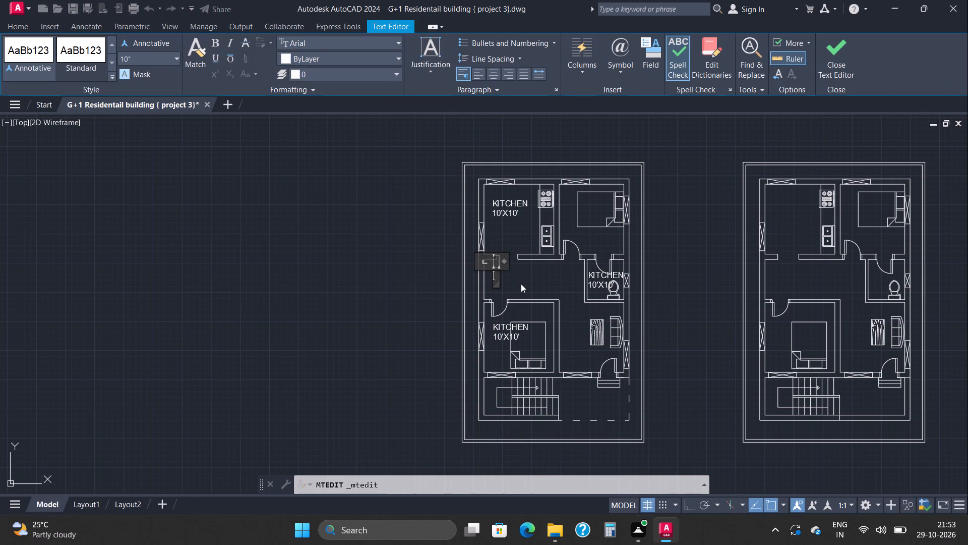
{"action": "type", "text": "PASSAGE"}
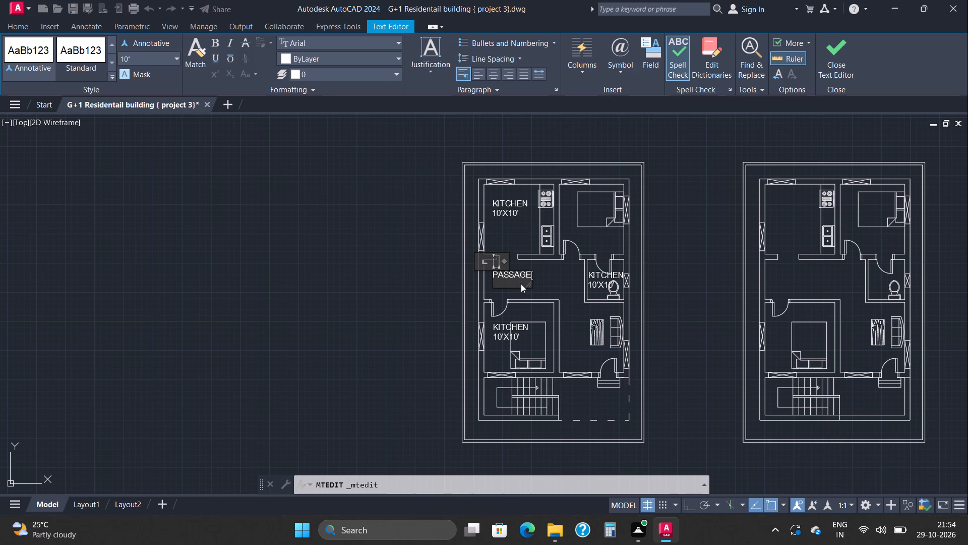
{"action": "key", "text": "Return"}
{"action": "type", "text": "15'"}
{"action": "key", "text": "x"}
{"action": "type", "text": "5'9\""}
{"action": "left_click", "coordinate": [541, 287]}
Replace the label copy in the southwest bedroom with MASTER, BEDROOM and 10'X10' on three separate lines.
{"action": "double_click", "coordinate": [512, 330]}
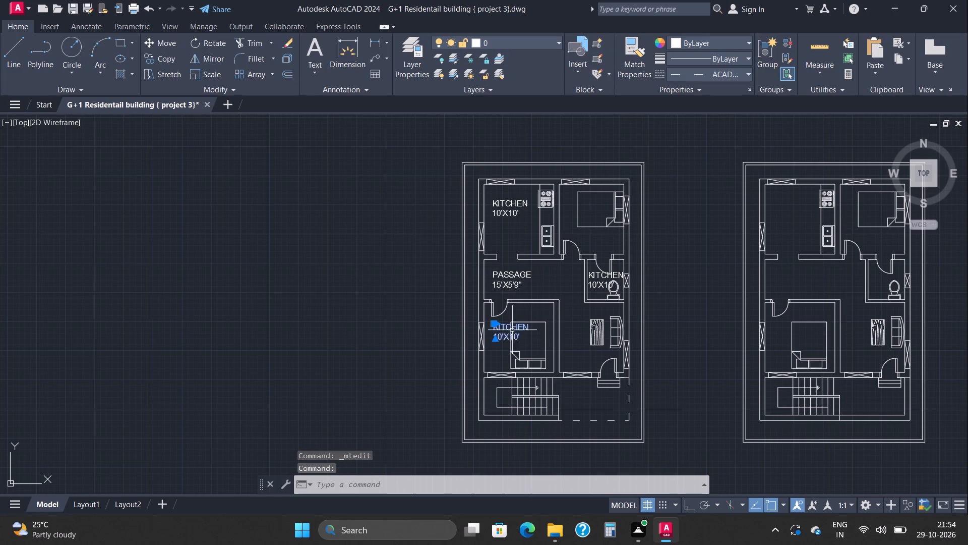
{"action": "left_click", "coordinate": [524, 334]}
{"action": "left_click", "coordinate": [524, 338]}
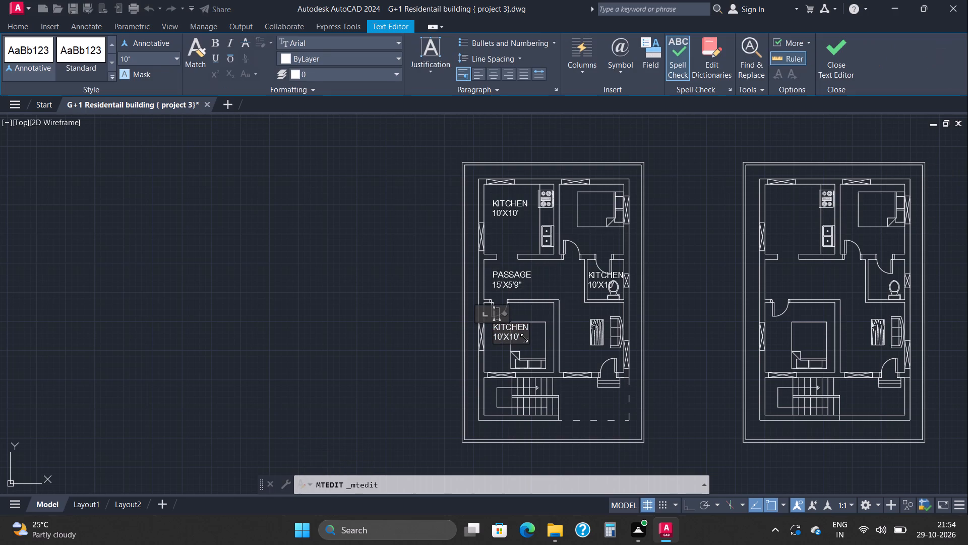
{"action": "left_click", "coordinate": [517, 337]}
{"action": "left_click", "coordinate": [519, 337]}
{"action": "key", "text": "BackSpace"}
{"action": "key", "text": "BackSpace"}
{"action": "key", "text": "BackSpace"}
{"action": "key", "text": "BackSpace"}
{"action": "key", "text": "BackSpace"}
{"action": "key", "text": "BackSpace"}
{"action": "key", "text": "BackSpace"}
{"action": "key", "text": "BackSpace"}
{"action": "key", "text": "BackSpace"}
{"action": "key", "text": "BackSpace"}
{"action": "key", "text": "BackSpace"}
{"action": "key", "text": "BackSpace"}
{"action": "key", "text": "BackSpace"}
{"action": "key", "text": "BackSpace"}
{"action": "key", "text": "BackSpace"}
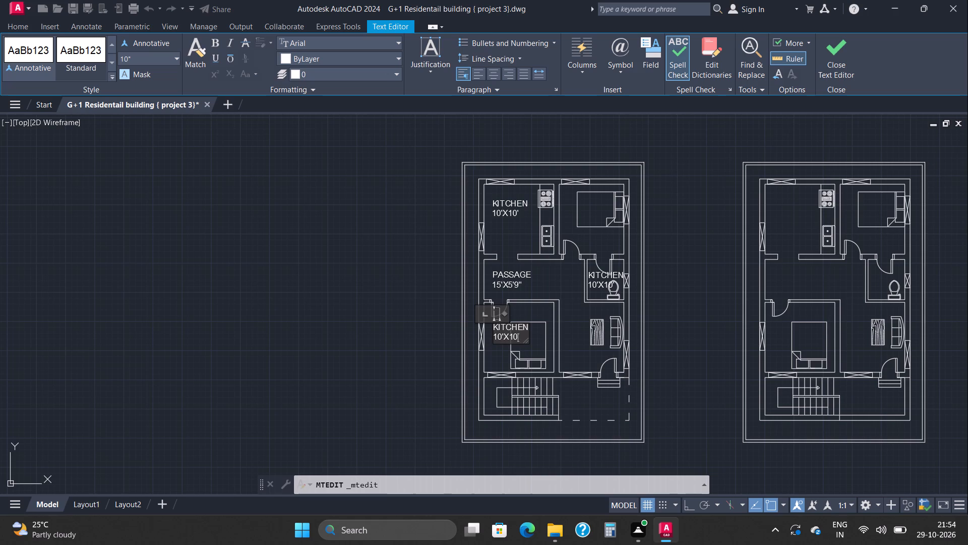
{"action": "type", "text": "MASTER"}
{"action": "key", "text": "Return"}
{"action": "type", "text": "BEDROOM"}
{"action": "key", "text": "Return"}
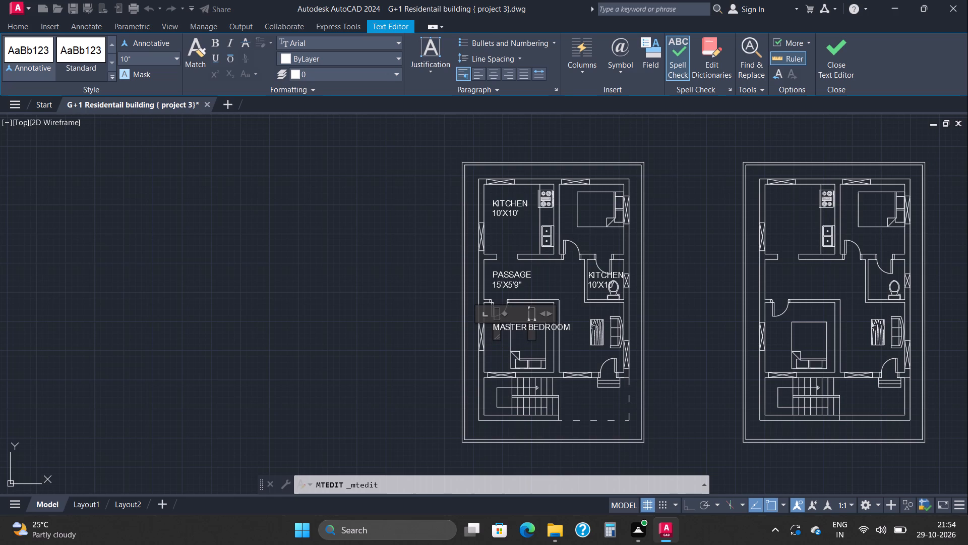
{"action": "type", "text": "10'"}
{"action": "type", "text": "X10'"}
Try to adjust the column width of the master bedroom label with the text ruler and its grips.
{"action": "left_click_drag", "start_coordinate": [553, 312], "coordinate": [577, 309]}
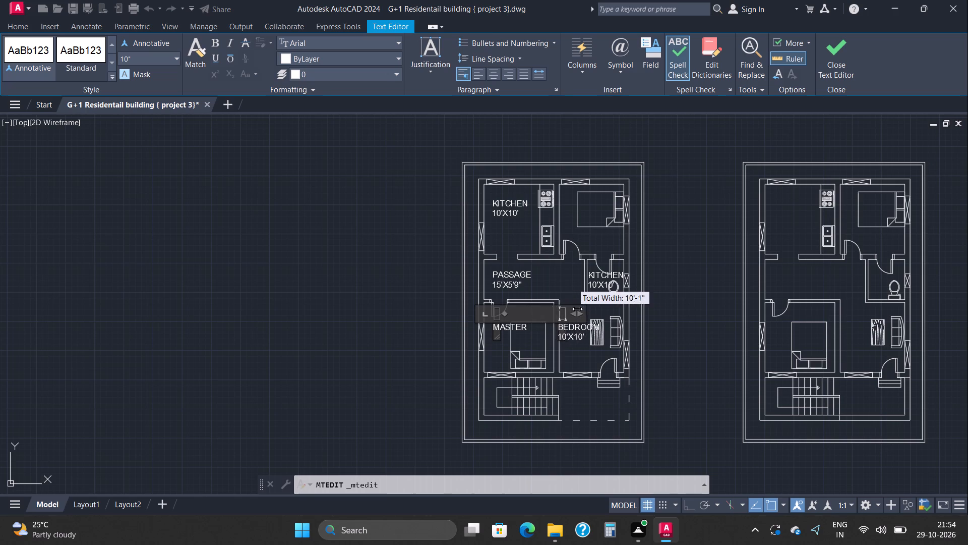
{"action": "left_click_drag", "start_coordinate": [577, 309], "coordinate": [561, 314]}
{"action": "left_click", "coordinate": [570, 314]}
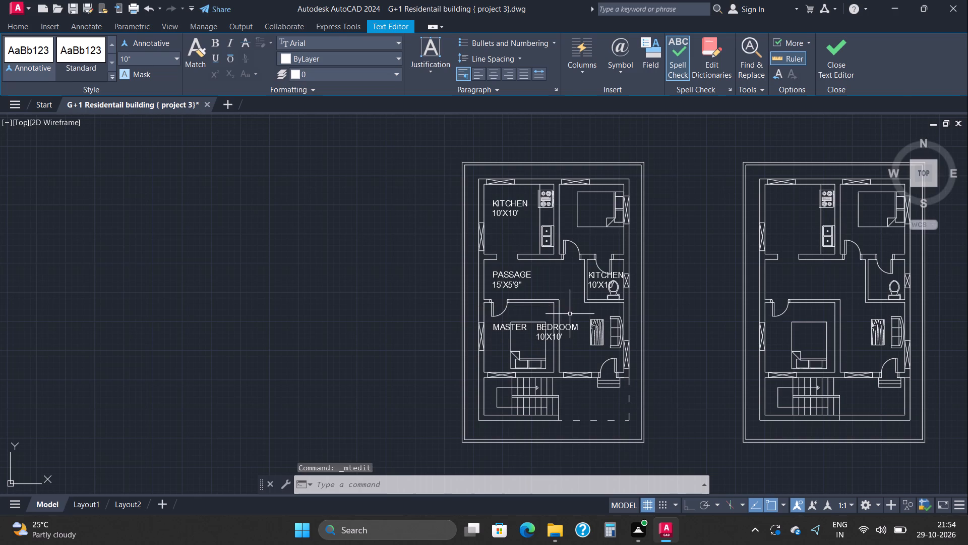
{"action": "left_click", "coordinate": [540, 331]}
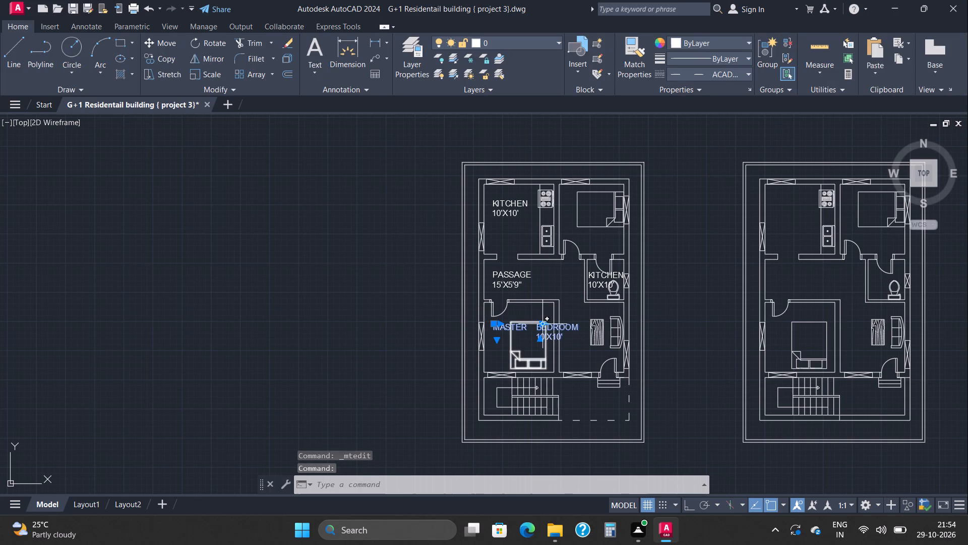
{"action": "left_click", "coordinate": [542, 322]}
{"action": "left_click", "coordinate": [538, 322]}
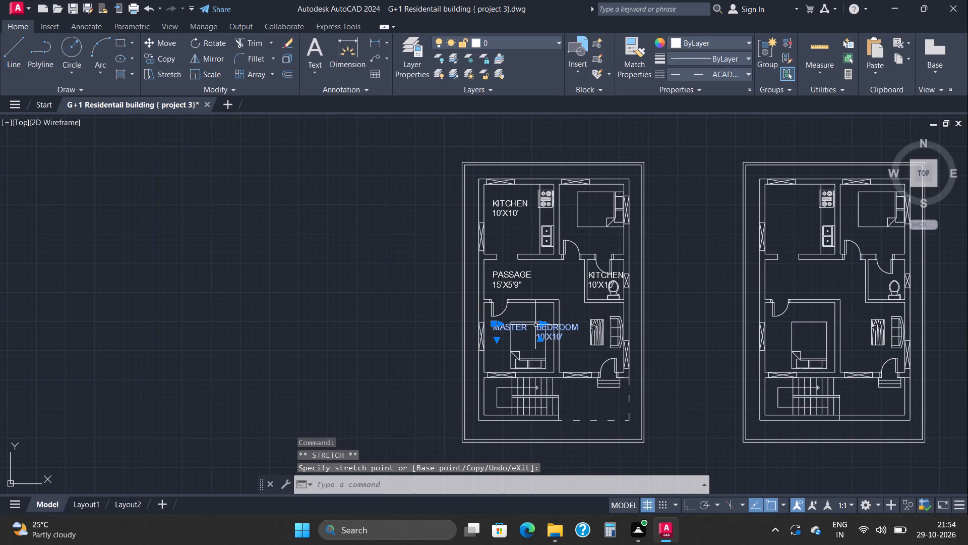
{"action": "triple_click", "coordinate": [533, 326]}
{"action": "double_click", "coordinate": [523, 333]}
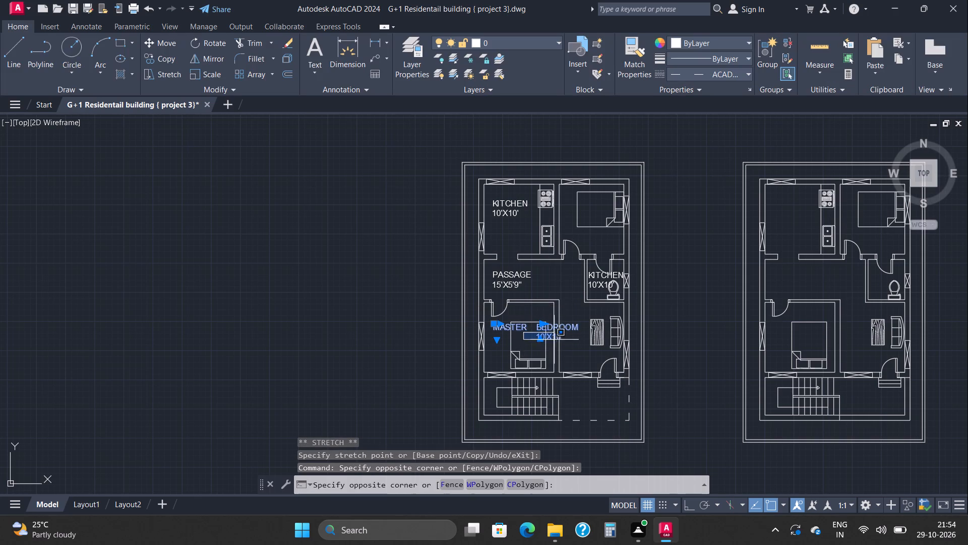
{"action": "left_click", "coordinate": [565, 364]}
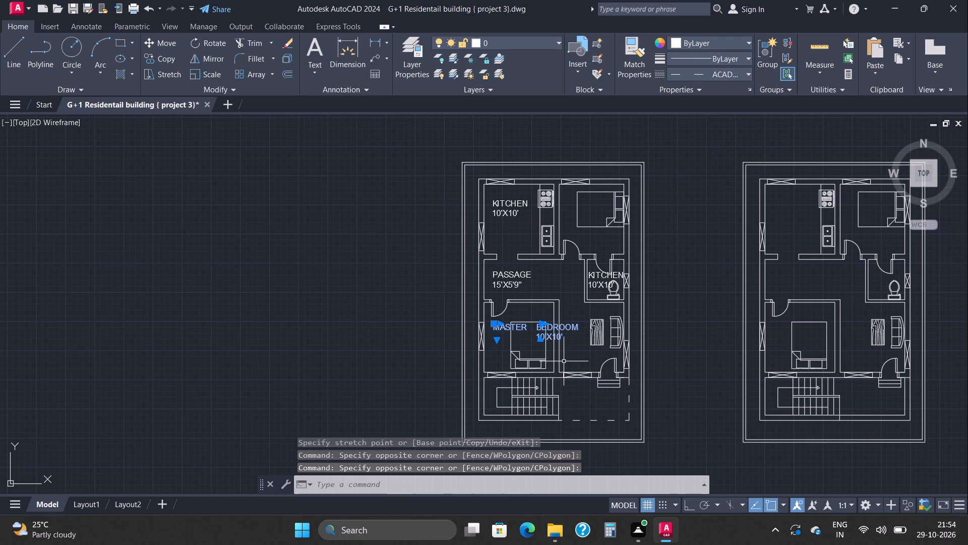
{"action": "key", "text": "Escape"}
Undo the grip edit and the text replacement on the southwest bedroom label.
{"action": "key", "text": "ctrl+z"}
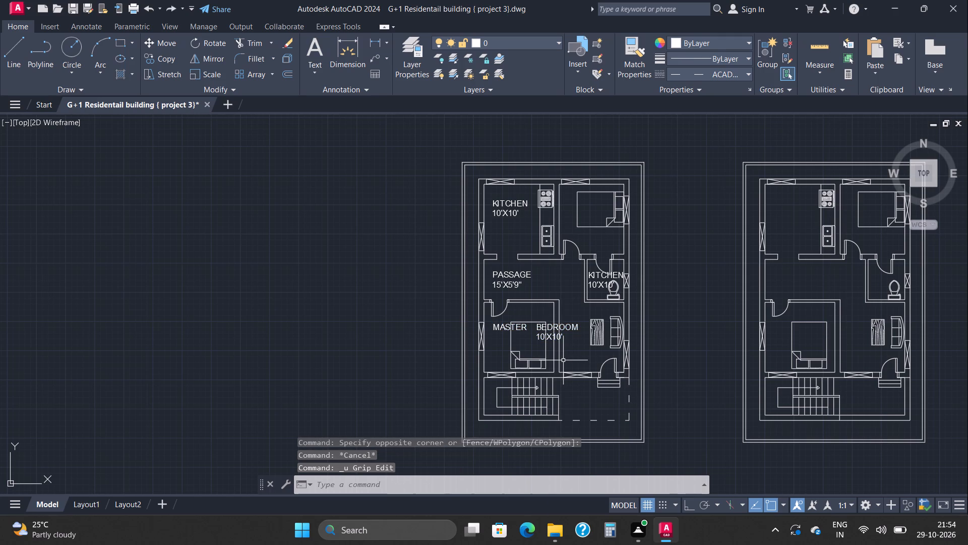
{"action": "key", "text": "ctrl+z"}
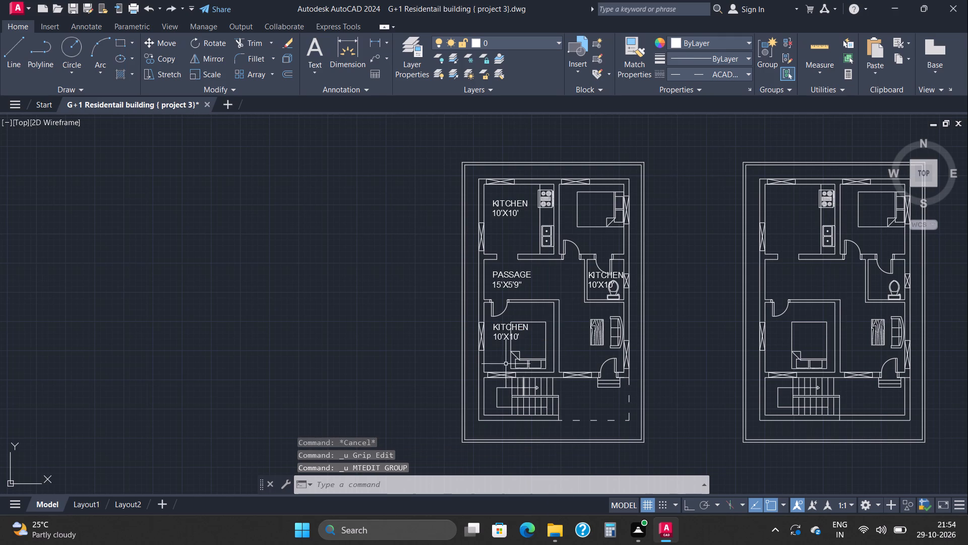
Reopen the southwest bedroom label for editing and delete the word KITCHEN, keeping the 10'X10' line.
{"action": "double_click", "coordinate": [512, 336]}
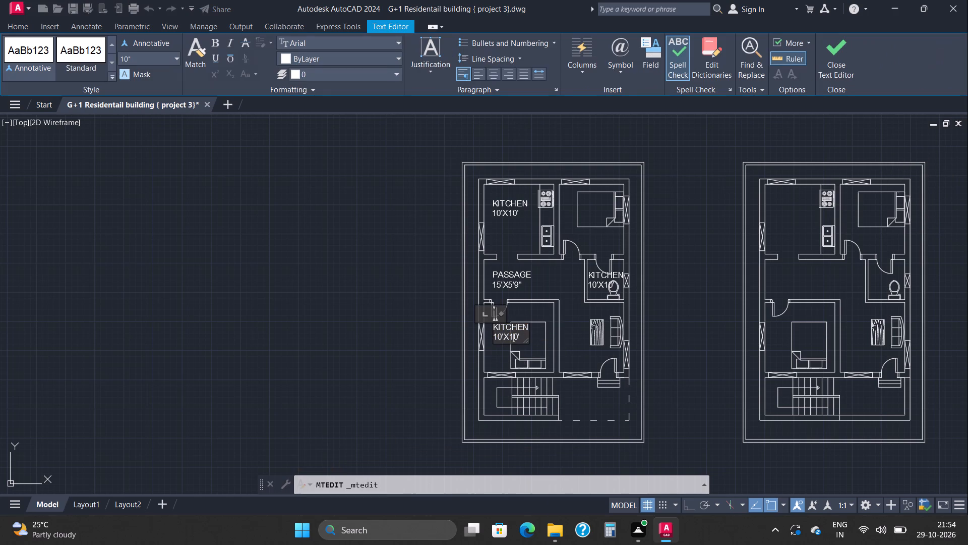
{"action": "left_click", "coordinate": [522, 333]}
{"action": "left_click", "coordinate": [524, 336]}
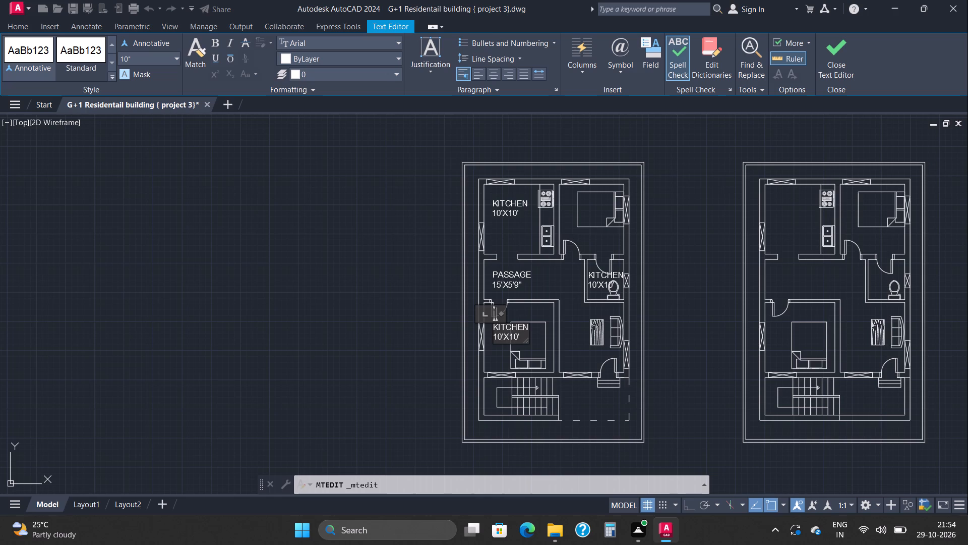
{"action": "left_click", "coordinate": [523, 339]}
{"action": "left_click", "coordinate": [521, 336]}
{"action": "key", "text": "BackSpace"}
{"action": "key", "text": "BackSpace"}
{"action": "key", "text": "BackSpace"}
{"action": "key", "text": "BackSpace"}
{"action": "key", "text": "BackSpace"}
{"action": "key", "text": "BackSpace"}
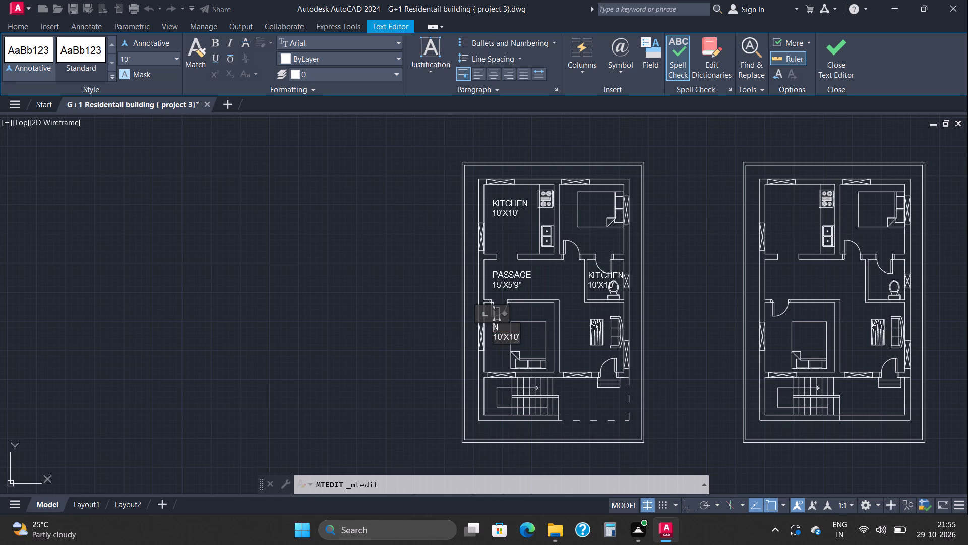
{"action": "left_click", "coordinate": [509, 330]}
{"action": "left_click", "coordinate": [509, 330]}
{"action": "left_click", "coordinate": [509, 324]}
{"action": "key", "text": "Right"}
{"action": "key", "text": "BackSpace"}
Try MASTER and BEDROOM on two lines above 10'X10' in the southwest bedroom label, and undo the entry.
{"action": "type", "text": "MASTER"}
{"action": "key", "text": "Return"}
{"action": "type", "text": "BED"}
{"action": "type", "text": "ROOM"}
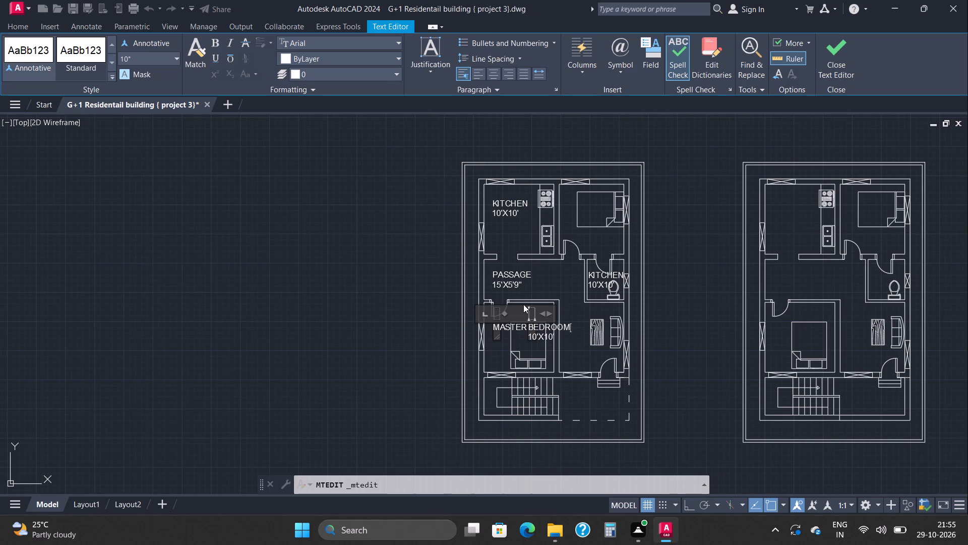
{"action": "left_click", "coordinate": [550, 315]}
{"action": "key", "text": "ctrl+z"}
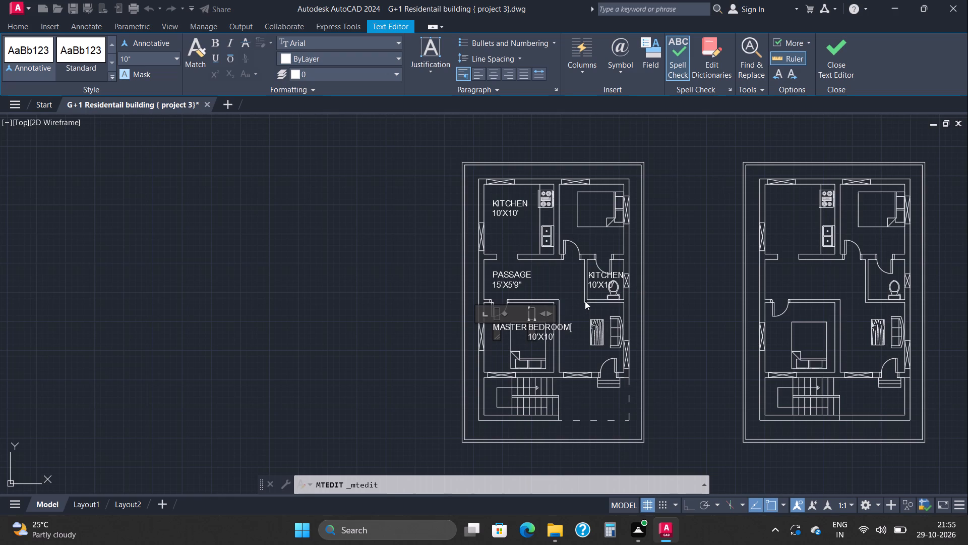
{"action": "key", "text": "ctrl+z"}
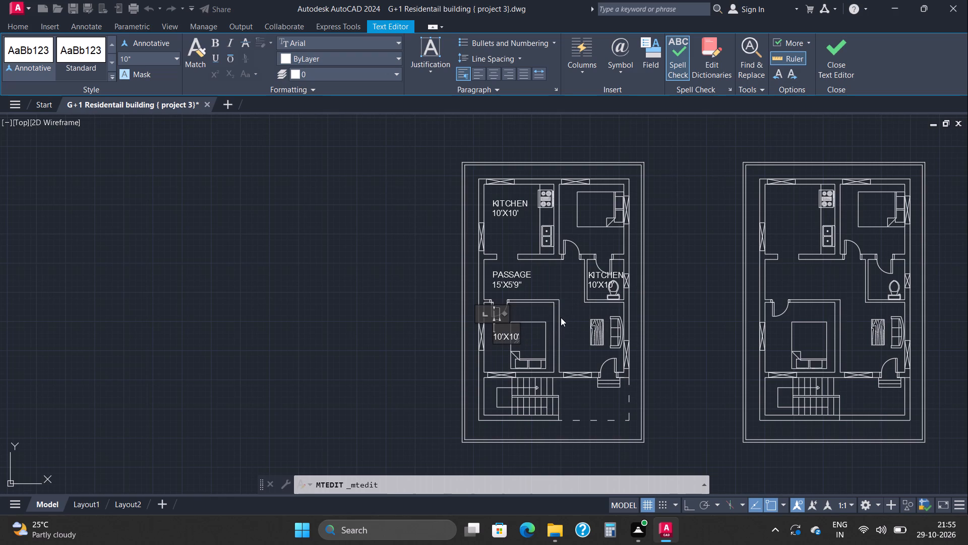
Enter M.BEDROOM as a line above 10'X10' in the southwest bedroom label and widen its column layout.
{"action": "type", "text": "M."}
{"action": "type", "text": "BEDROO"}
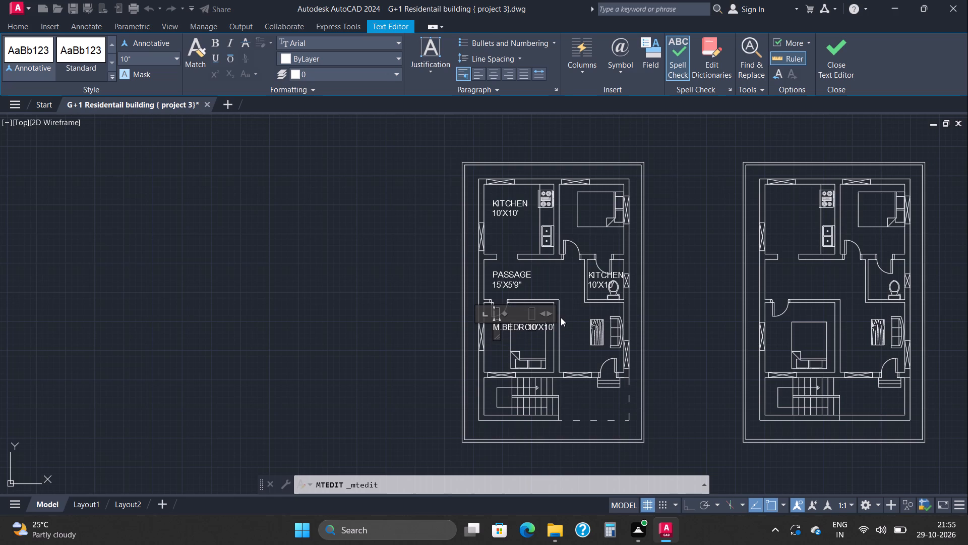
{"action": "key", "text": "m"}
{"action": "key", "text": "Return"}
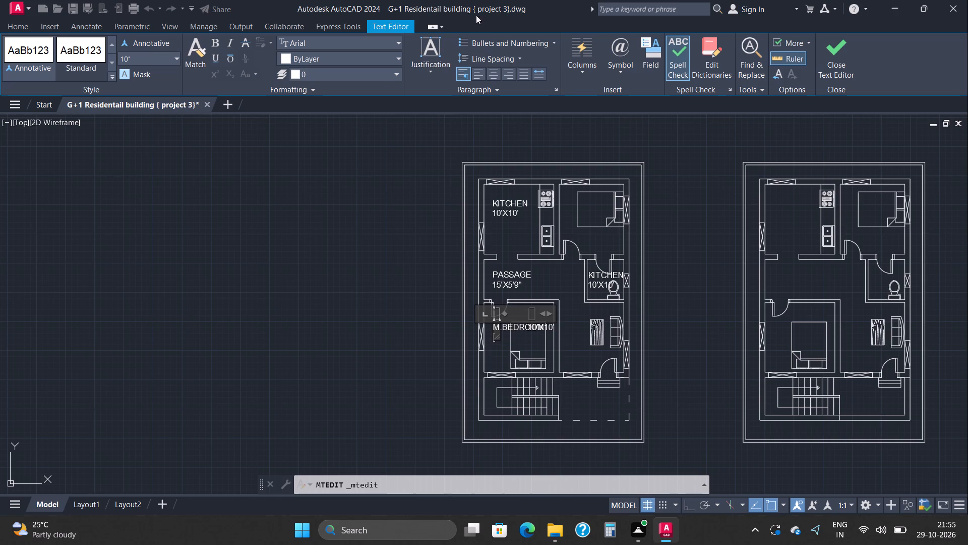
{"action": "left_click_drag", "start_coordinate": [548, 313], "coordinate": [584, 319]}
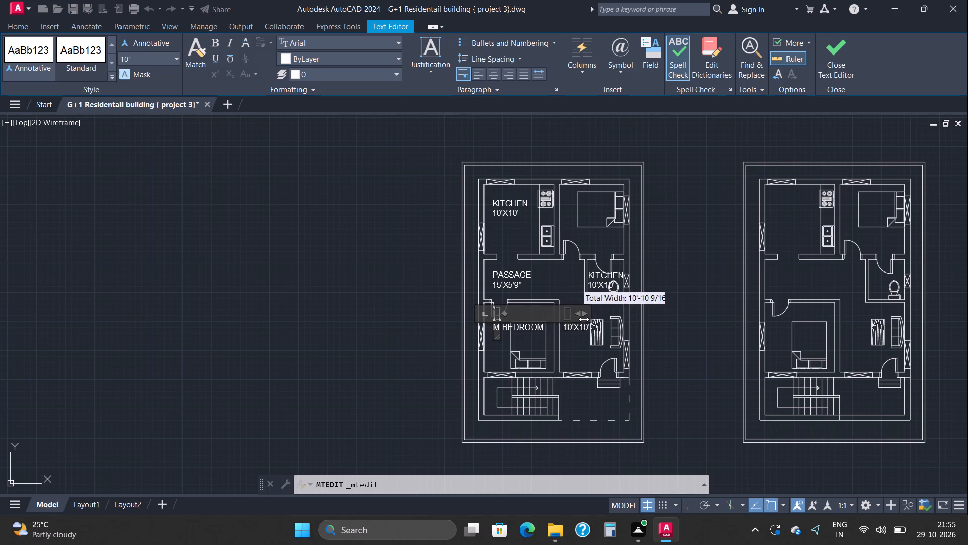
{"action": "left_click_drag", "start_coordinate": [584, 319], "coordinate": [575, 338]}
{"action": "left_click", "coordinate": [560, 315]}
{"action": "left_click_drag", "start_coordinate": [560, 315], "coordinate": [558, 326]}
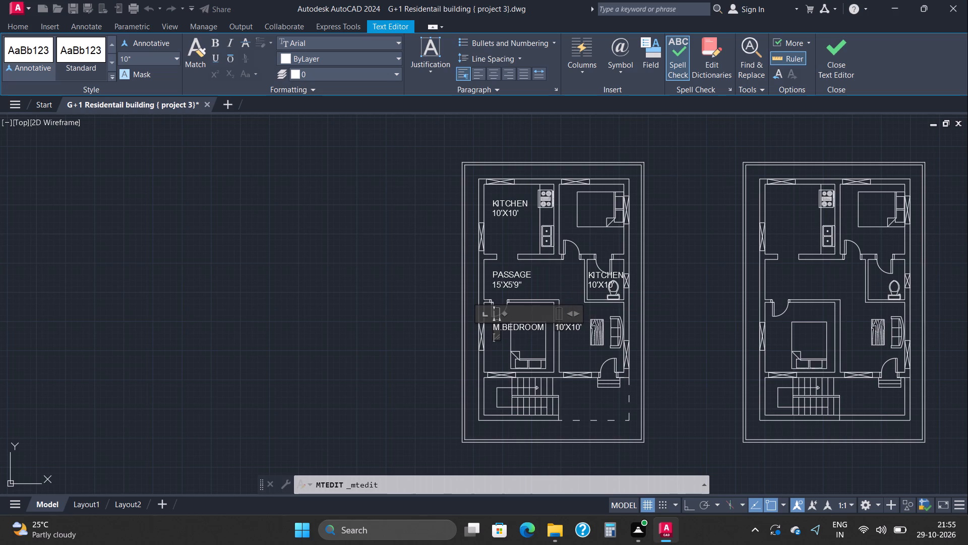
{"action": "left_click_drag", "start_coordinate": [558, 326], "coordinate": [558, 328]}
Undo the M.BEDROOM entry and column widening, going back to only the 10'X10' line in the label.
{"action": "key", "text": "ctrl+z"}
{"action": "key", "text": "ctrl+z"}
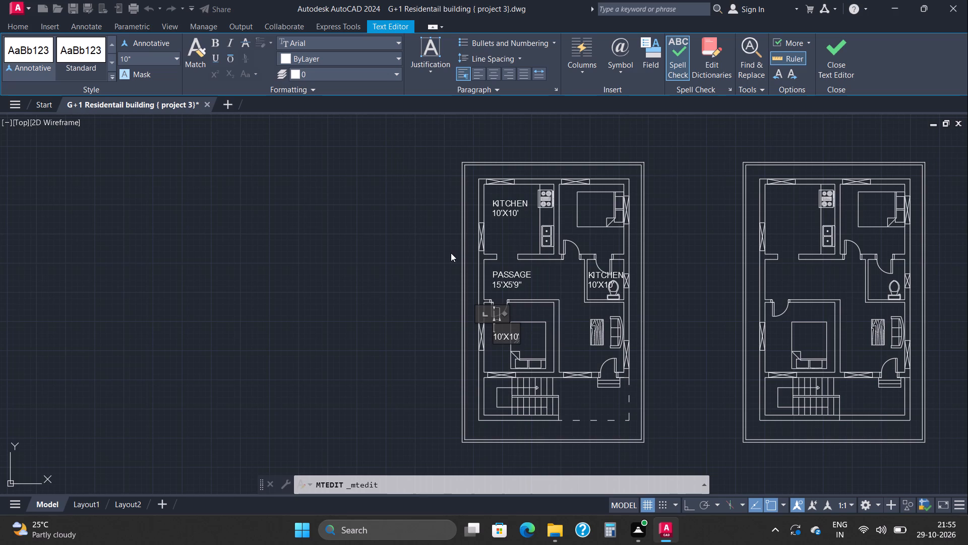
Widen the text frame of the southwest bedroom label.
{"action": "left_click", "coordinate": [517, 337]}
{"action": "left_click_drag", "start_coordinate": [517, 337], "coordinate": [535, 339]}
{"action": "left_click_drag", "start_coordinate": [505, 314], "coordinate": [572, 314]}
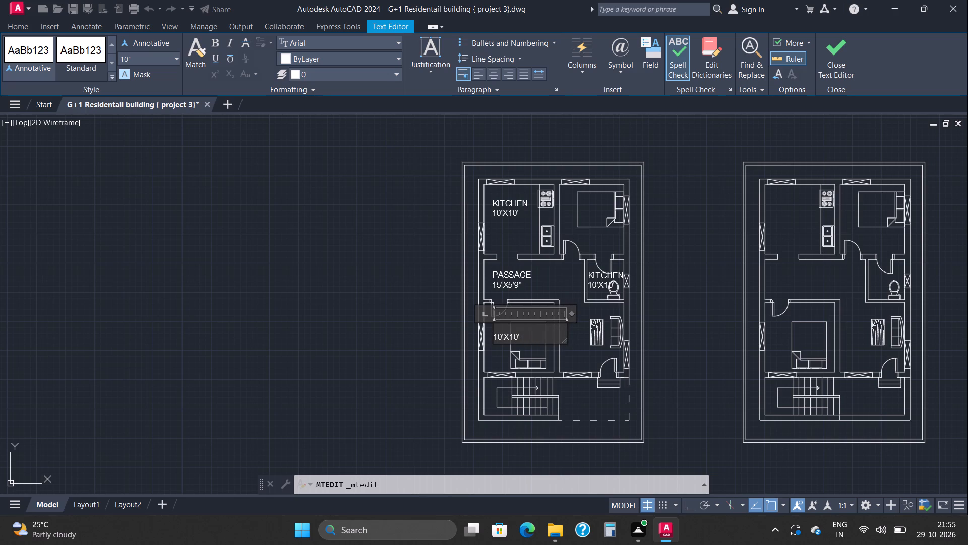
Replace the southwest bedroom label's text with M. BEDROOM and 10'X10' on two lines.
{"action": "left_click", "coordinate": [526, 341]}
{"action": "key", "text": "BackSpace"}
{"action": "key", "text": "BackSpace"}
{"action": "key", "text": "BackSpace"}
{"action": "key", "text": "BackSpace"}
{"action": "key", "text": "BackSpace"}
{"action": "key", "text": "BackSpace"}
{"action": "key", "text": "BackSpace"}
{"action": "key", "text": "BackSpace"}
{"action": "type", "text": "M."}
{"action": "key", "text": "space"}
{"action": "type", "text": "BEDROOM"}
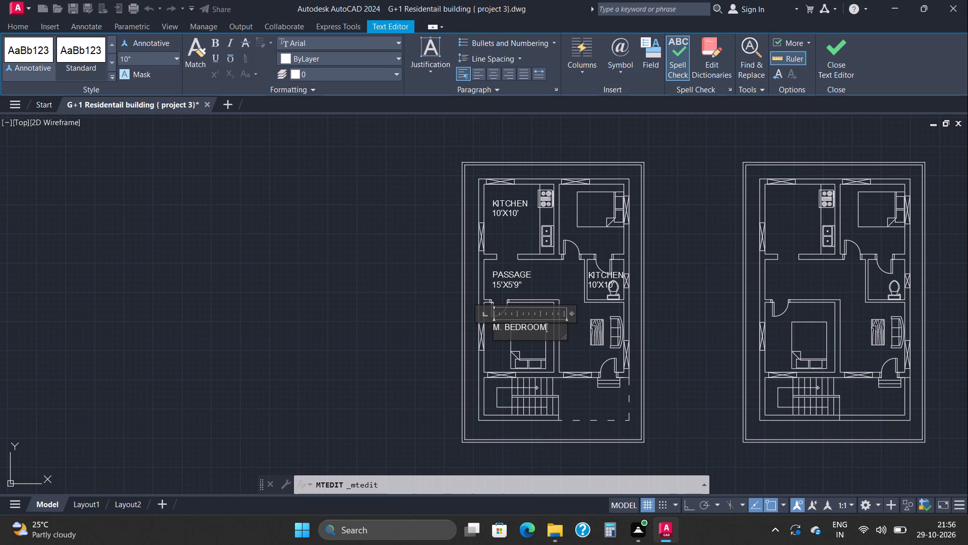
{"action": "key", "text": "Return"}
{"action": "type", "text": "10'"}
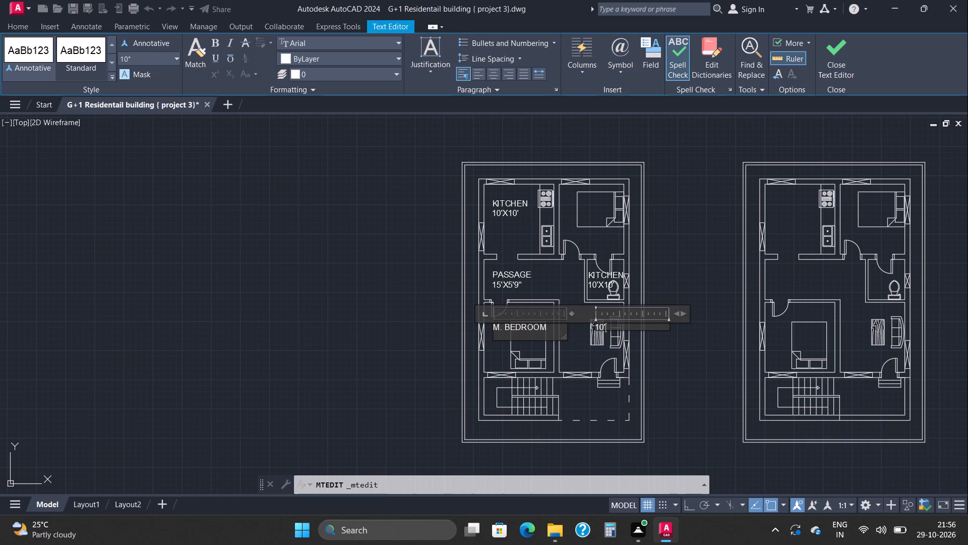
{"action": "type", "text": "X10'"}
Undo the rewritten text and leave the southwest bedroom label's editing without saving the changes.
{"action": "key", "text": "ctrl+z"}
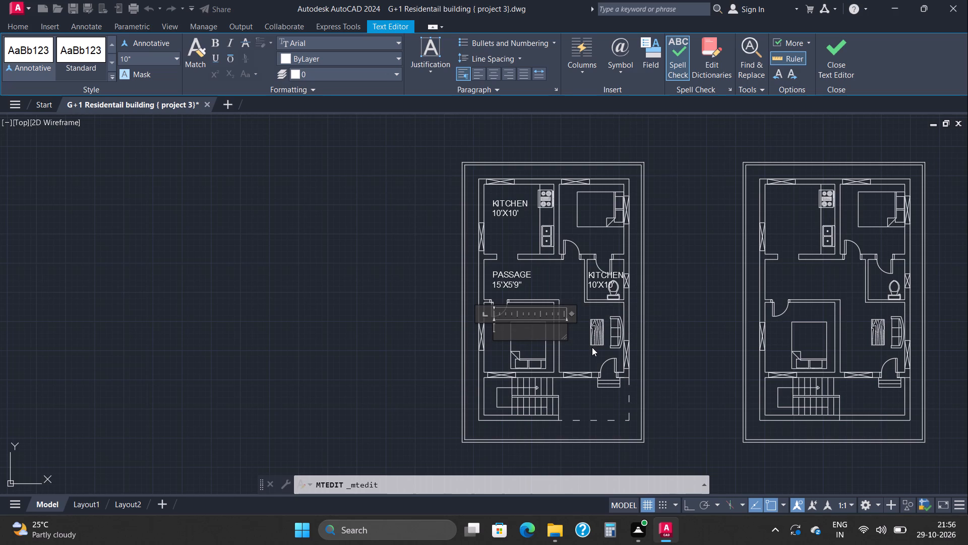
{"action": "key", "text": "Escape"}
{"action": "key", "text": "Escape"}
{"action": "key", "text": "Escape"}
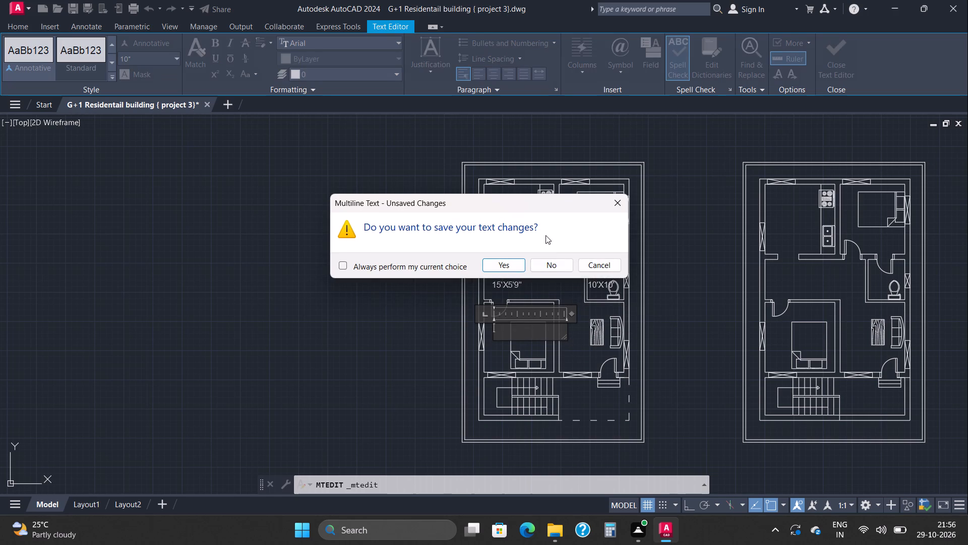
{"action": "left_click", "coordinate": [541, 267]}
Delete the KITCHEN 10'X10' label from the southwest bedroom.
{"action": "left_click", "coordinate": [517, 328]}
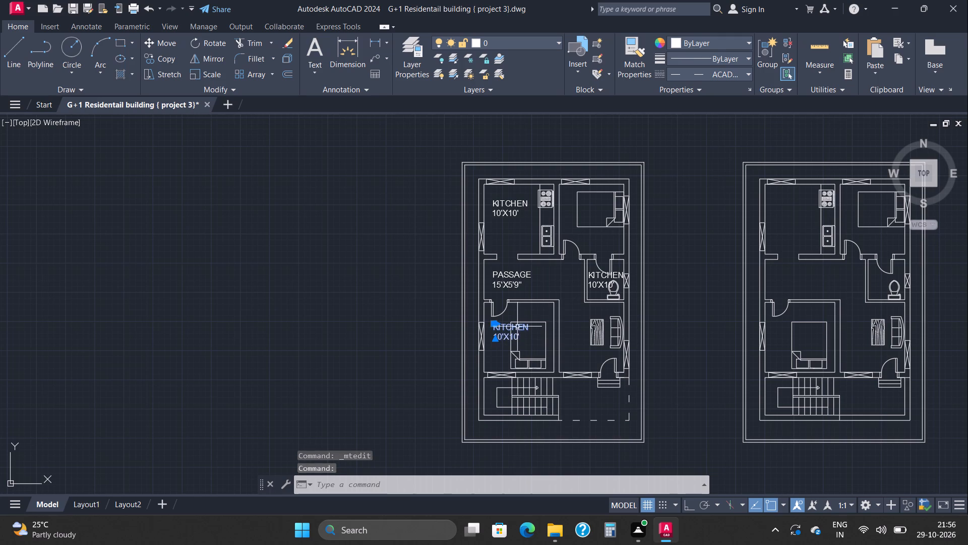
{"action": "key", "text": "Delete"}
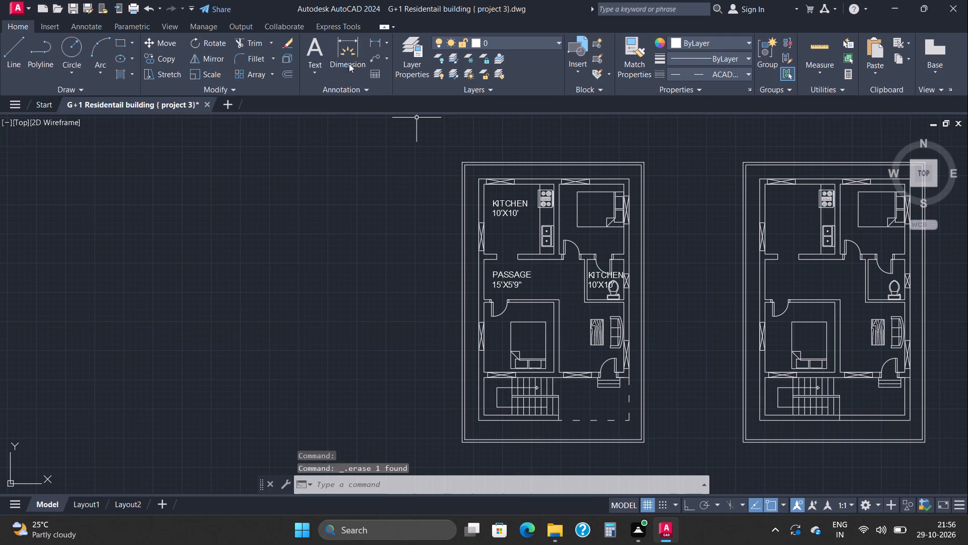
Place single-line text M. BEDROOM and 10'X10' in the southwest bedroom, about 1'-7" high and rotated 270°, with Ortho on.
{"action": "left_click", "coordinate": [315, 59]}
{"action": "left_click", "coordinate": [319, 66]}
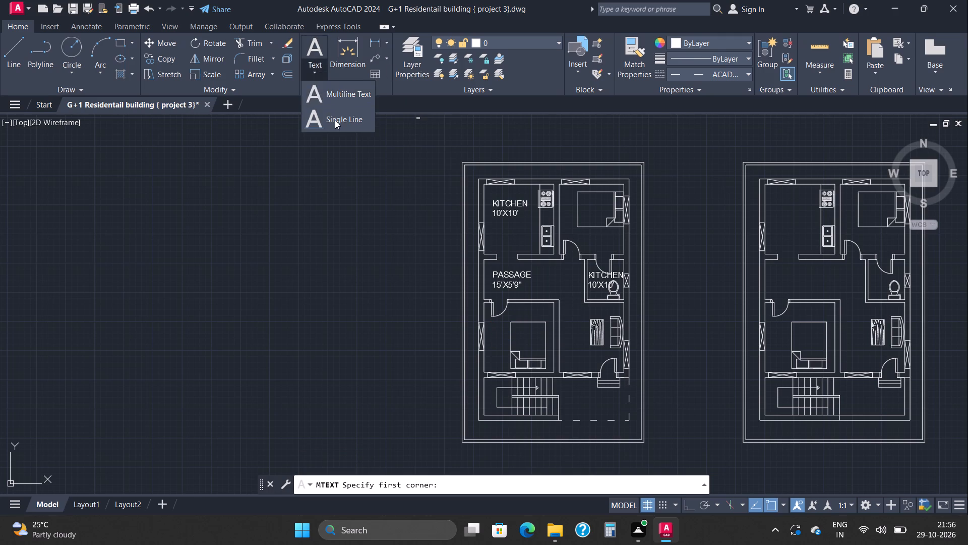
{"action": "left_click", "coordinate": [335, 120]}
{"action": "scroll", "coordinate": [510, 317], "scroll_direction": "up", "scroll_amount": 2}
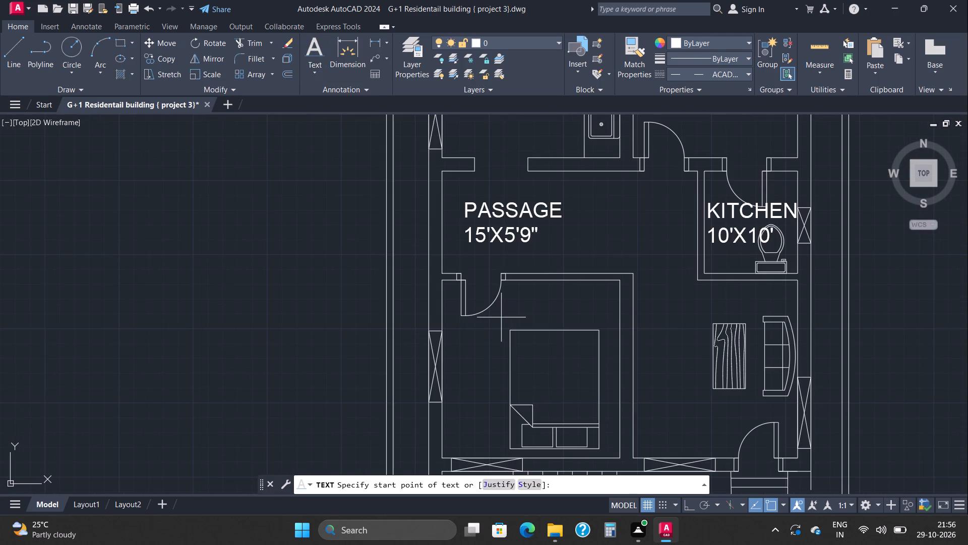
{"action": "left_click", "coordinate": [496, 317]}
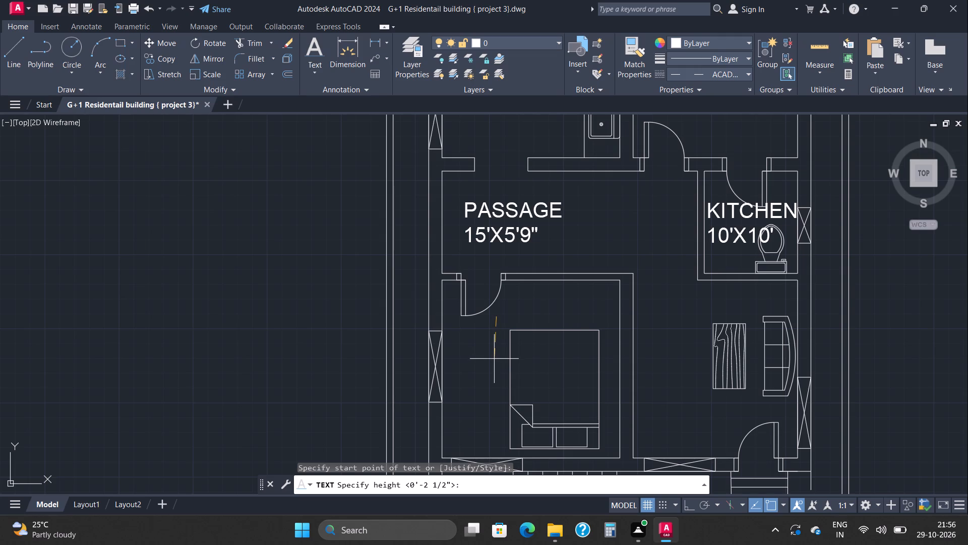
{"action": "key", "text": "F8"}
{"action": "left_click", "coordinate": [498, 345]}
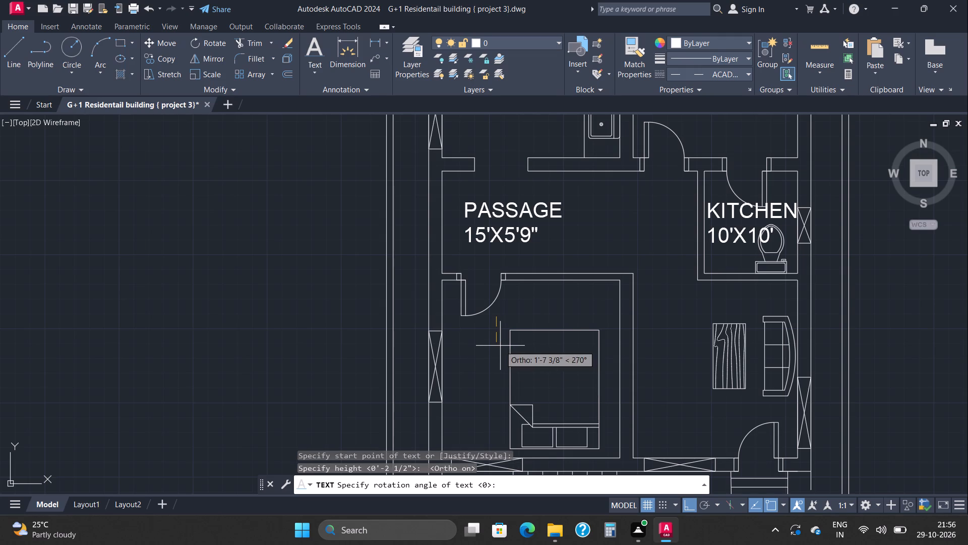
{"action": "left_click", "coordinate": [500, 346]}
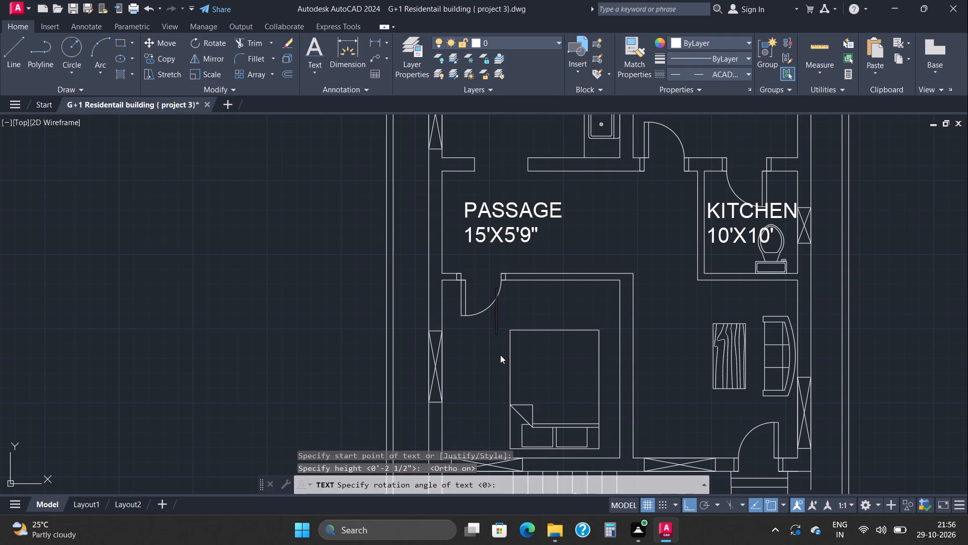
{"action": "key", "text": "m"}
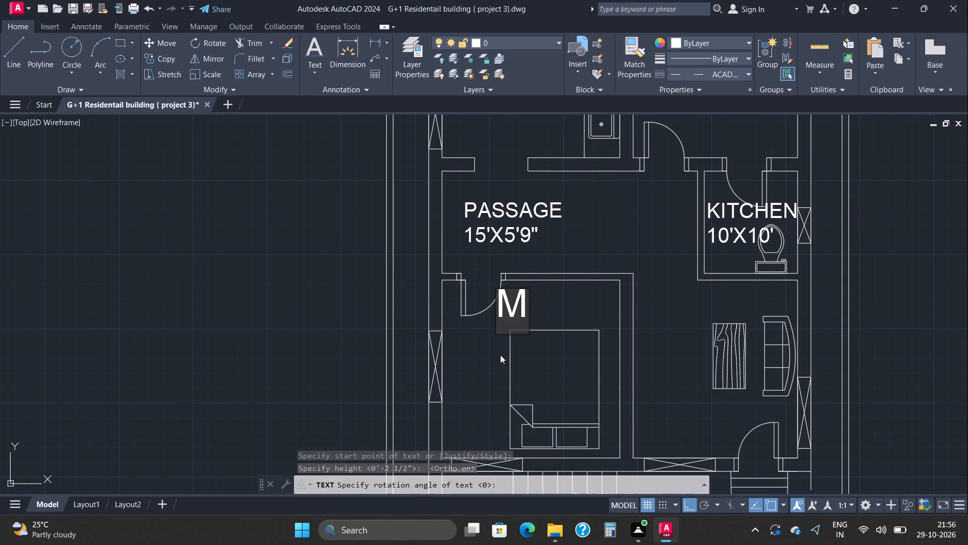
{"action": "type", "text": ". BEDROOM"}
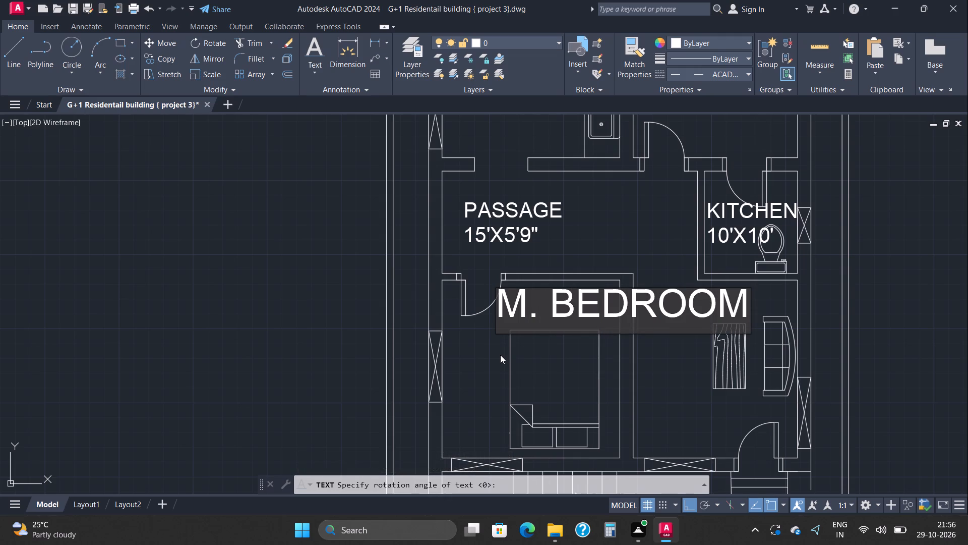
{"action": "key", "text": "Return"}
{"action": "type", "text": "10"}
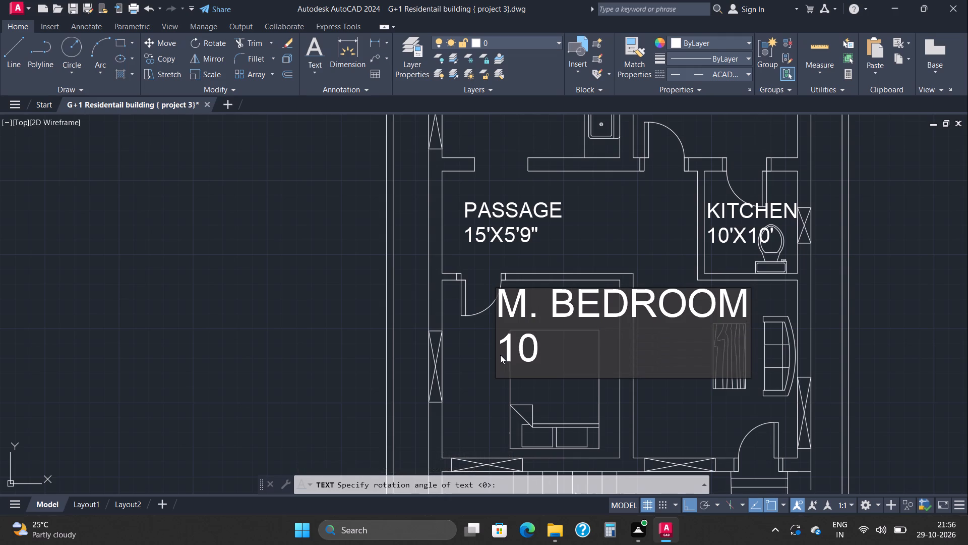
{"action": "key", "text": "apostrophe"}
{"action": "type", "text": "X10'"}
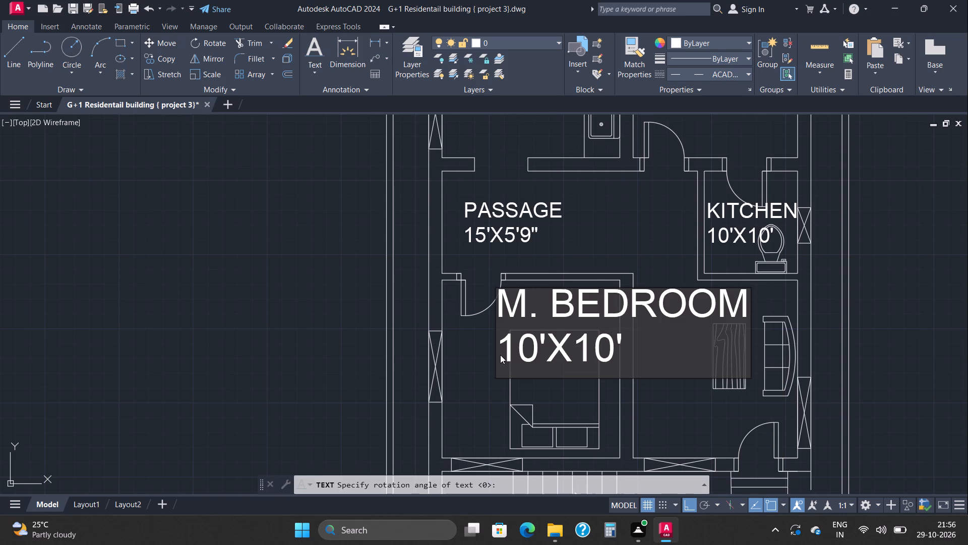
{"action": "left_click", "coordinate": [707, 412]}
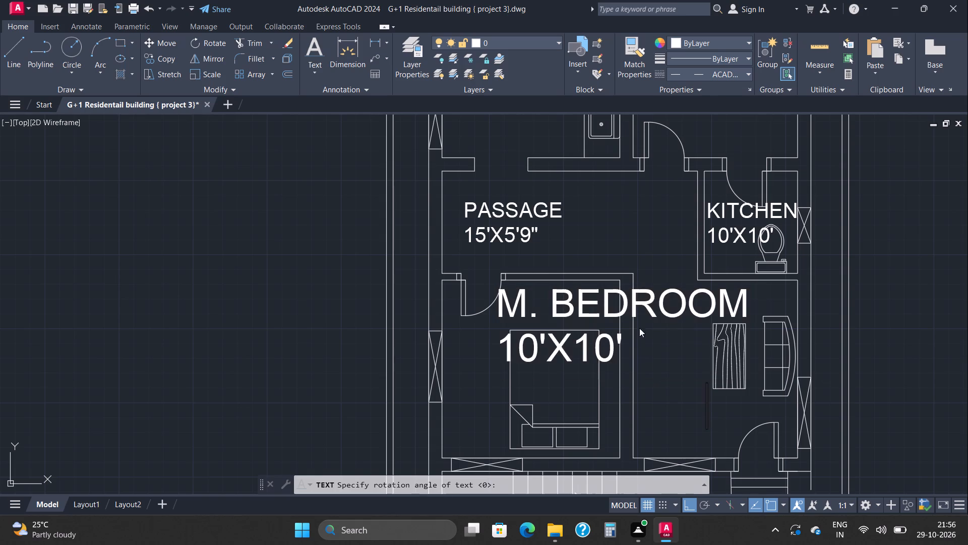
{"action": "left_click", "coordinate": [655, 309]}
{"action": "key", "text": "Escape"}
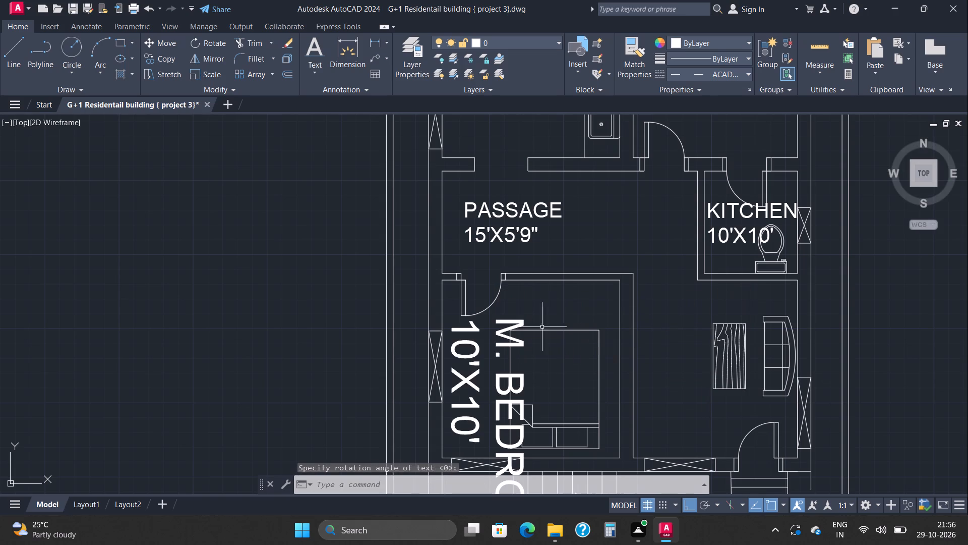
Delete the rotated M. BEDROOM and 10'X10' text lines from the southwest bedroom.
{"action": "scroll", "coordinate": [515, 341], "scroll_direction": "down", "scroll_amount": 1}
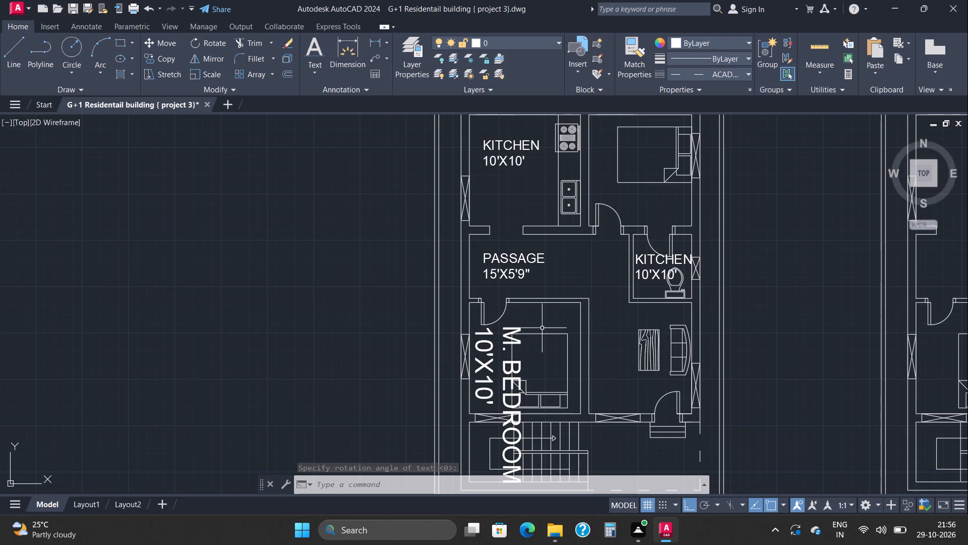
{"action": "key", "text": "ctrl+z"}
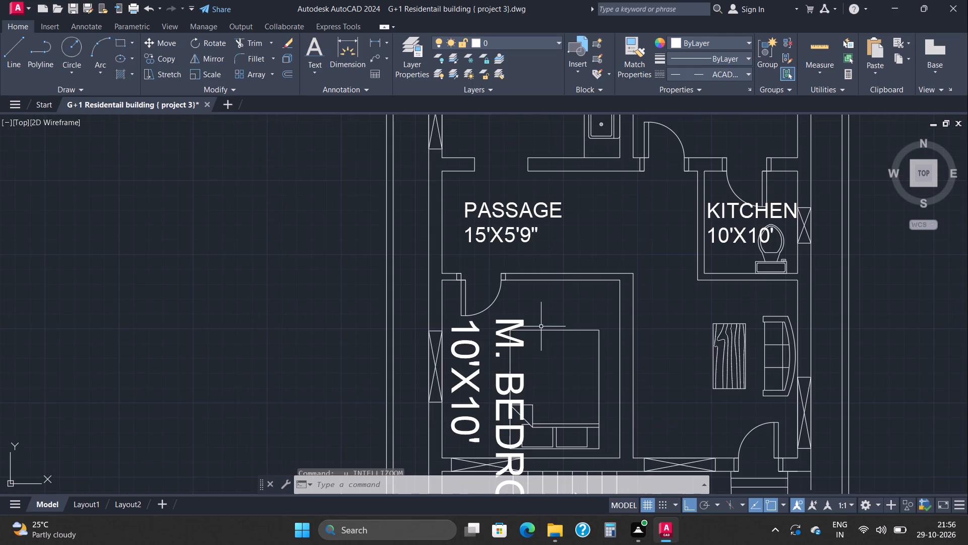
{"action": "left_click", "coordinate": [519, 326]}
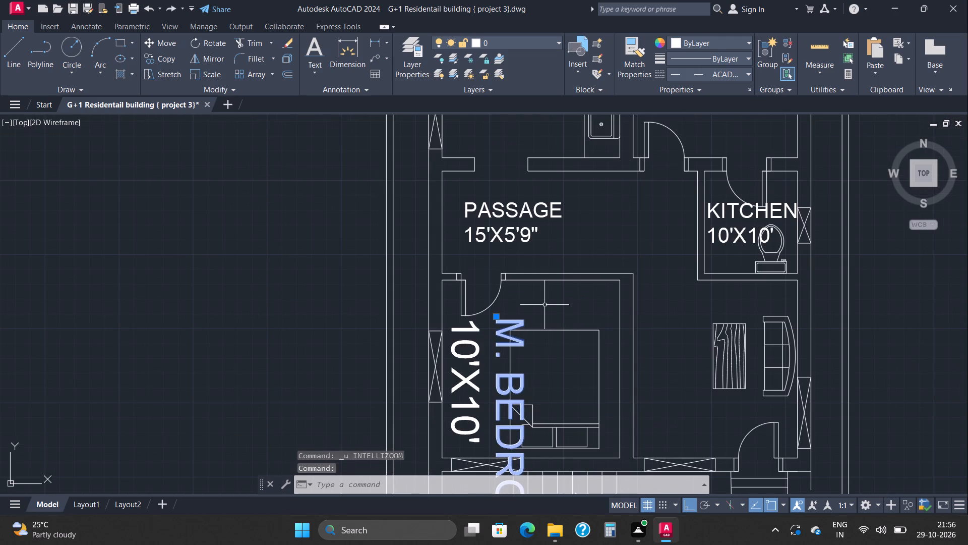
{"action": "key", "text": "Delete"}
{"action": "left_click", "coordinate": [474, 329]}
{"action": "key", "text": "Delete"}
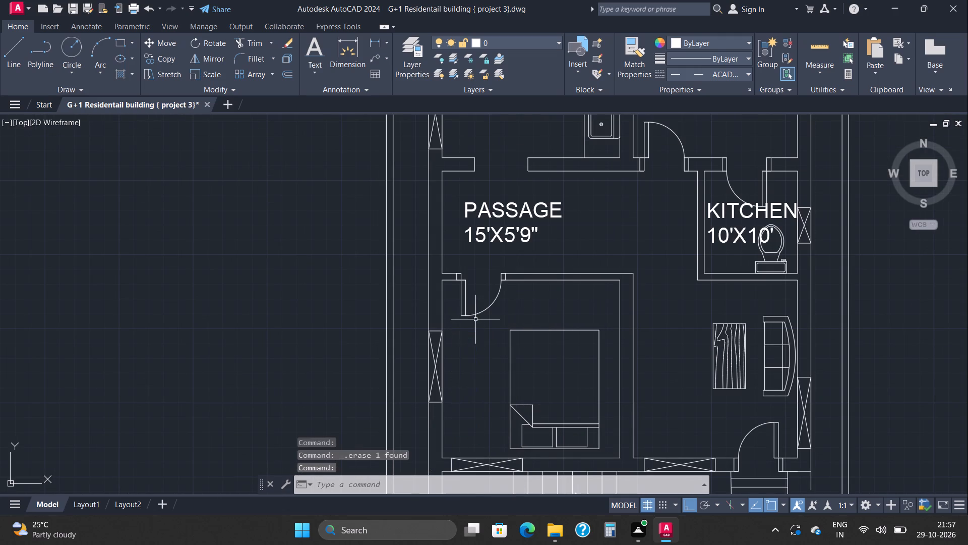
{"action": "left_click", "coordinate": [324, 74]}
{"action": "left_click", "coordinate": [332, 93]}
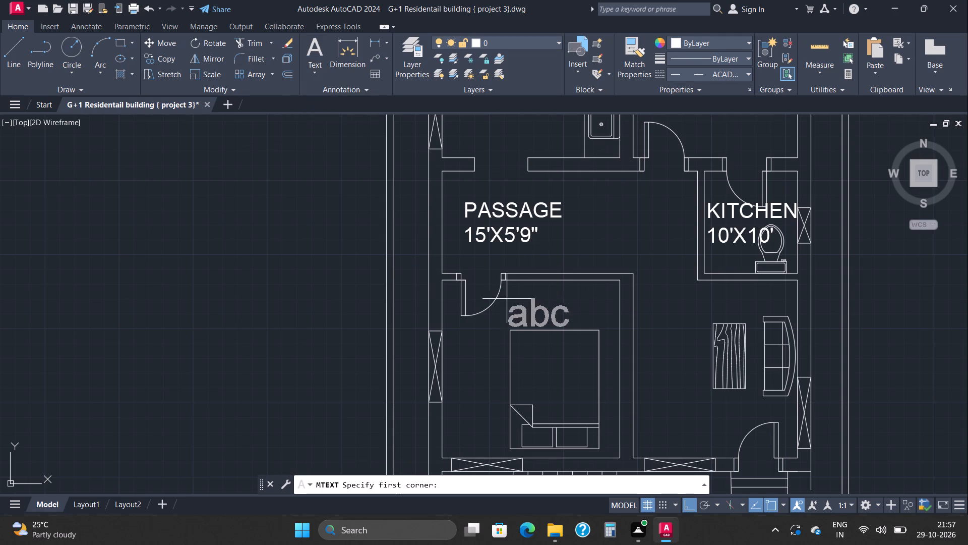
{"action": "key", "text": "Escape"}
Copy the PASSAGE 15'X5'9" label from the passage down into the southwest bedroom, beside its door and bed.
{"action": "left_click", "coordinate": [508, 224]}
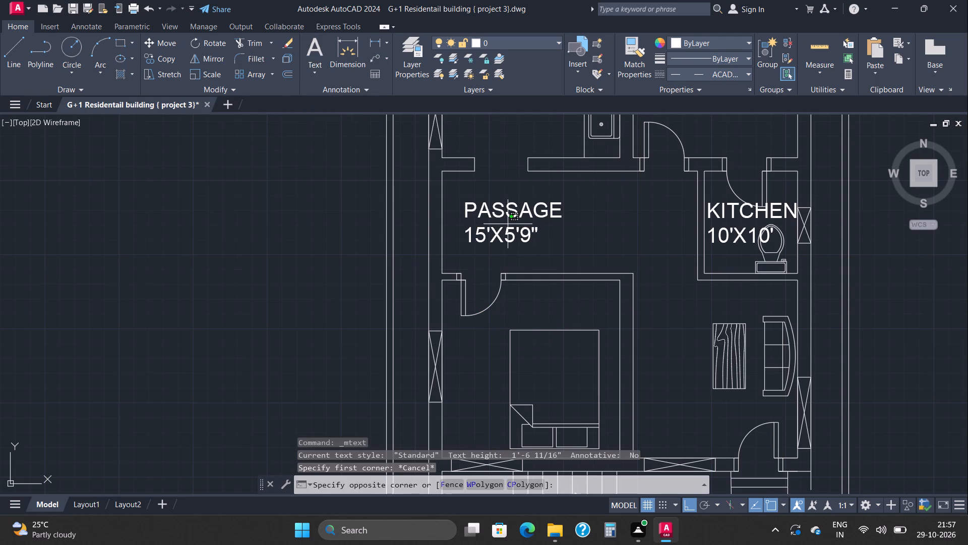
{"action": "left_click", "coordinate": [508, 238]}
{"action": "key", "text": "Escape"}
{"action": "left_click", "coordinate": [508, 241]}
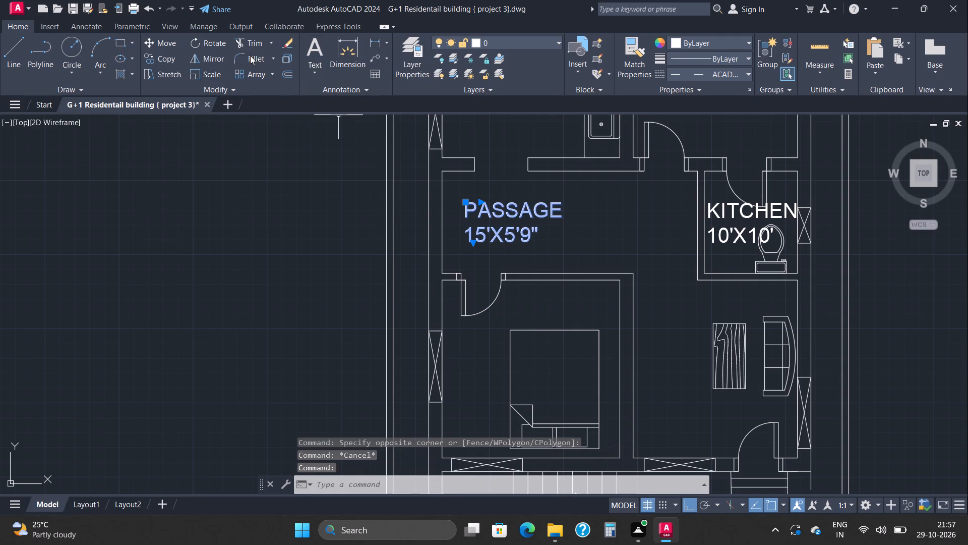
{"action": "left_click", "coordinate": [173, 56]}
{"action": "left_click", "coordinate": [519, 223]}
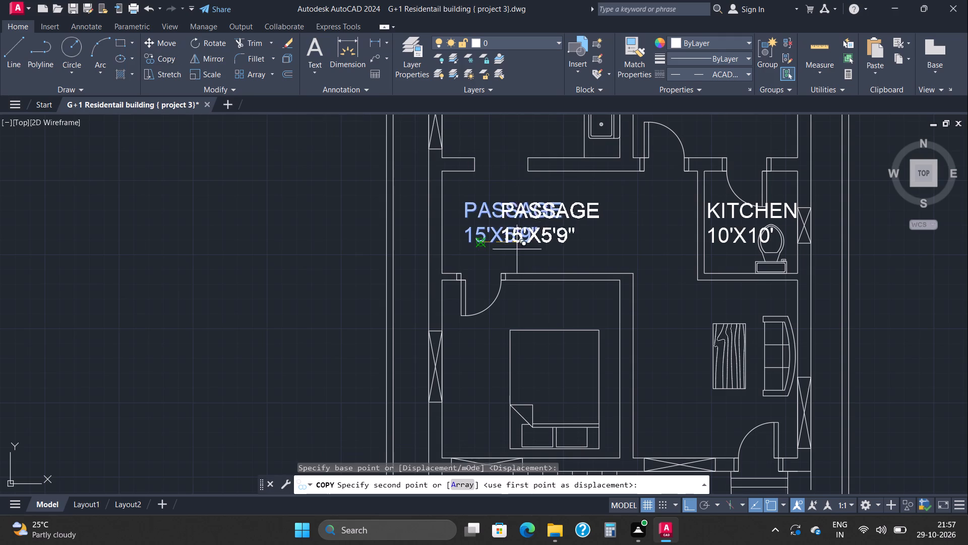
{"action": "scroll", "coordinate": [515, 347], "scroll_direction": "up", "scroll_amount": 2}
{"action": "left_click", "coordinate": [508, 383]}
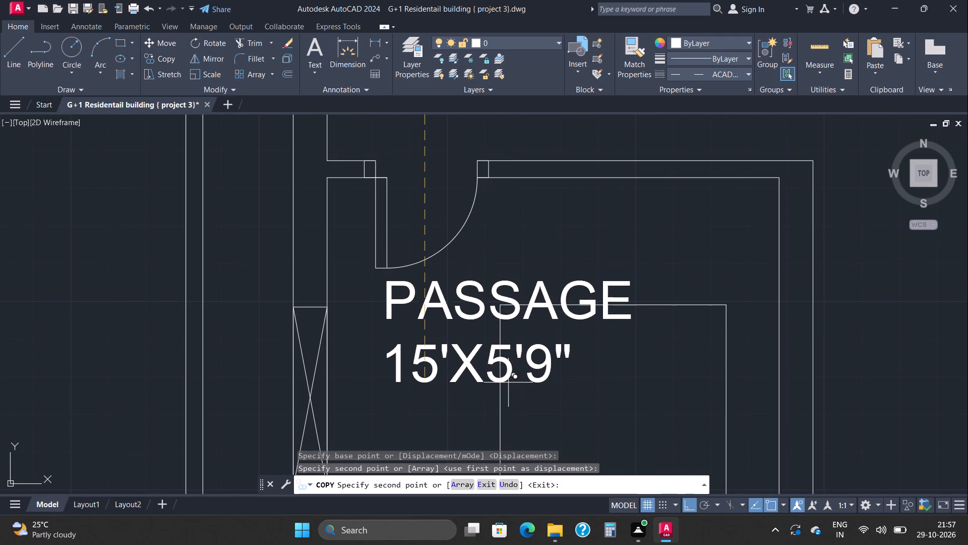
Replace the text of the PASSAGE 15'X5'9" copy in the southwest bedroom with M. BEDROOM.
{"action": "key", "text": "Escape"}
{"action": "double_click", "coordinate": [584, 304]}
{"action": "key", "text": "Escape"}
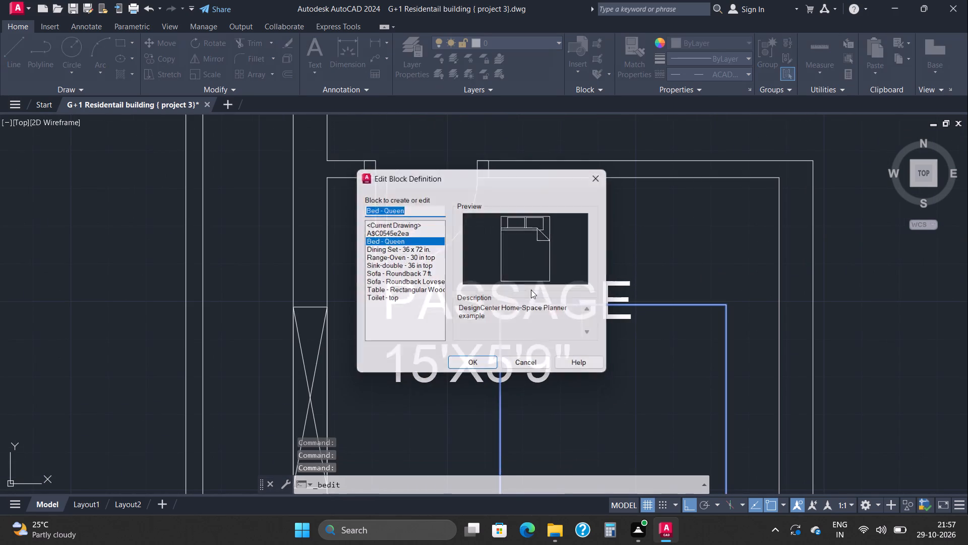
{"action": "double_click", "coordinate": [541, 291]}
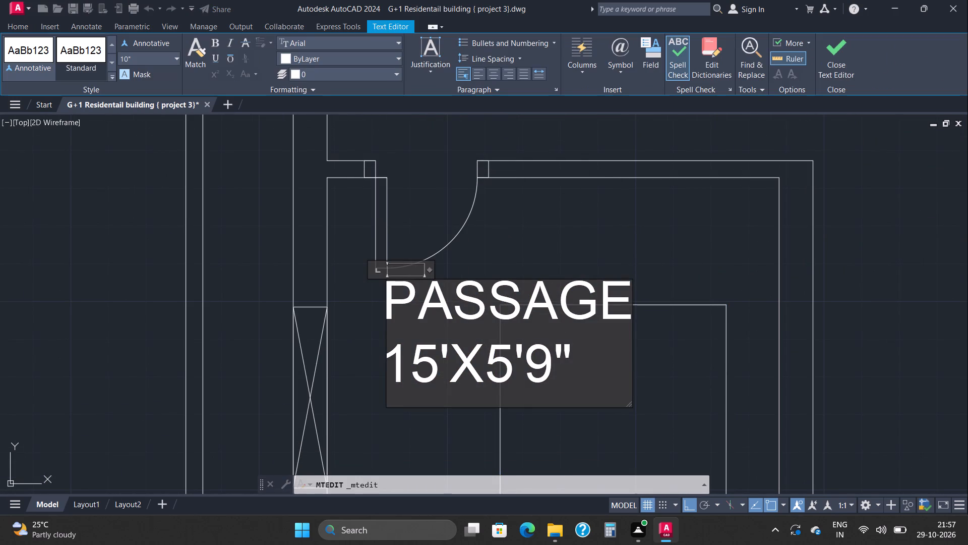
{"action": "left_click", "coordinate": [575, 350]}
{"action": "left_click", "coordinate": [575, 351]}
{"action": "left_click", "coordinate": [565, 352]}
{"action": "key", "text": "BackSpace"}
{"action": "key", "text": "BackSpace"}
{"action": "key", "text": "BackSpace"}
{"action": "key", "text": "BackSpace"}
{"action": "key", "text": "BackSpace"}
{"action": "key", "text": "BackSpace"}
{"action": "key", "text": "BackSpace"}
{"action": "key", "text": "BackSpace"}
{"action": "key", "text": "BackSpace"}
{"action": "key", "text": "BackSpace"}
{"action": "key", "text": "BackSpace"}
{"action": "key", "text": "BackSpace"}
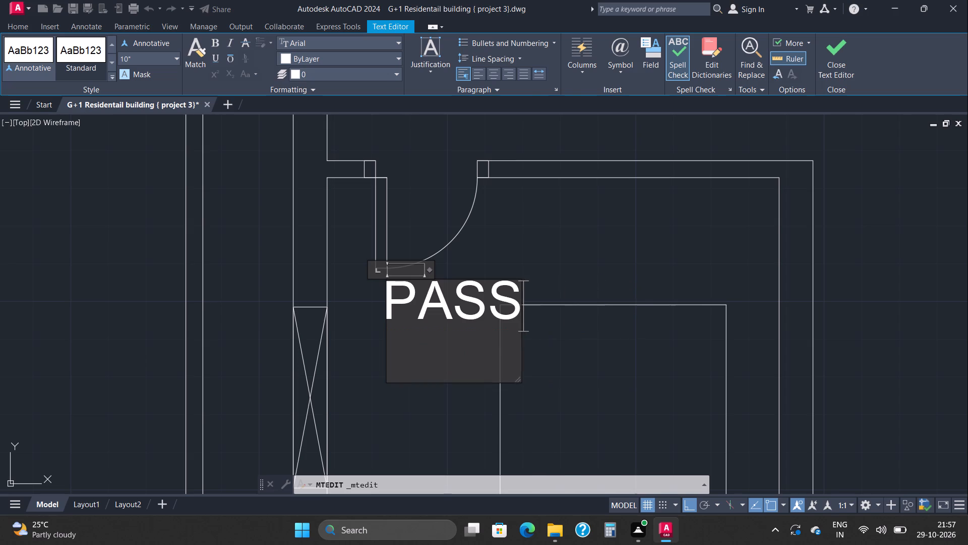
{"action": "key", "text": "BackSpace"}
{"action": "key", "text": "BackSpace"}
{"action": "key", "text": "BackSpace"}
{"action": "key", "text": "BackSpace"}
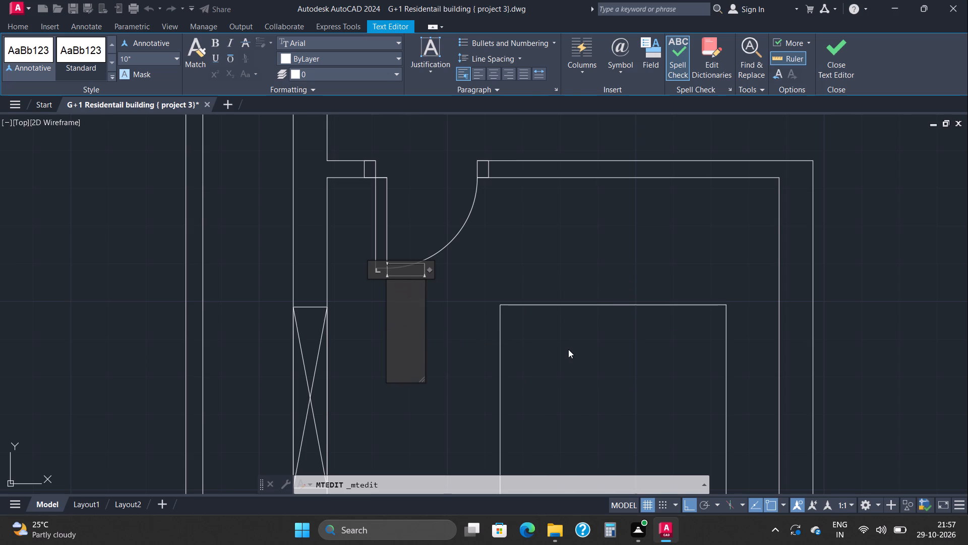
{"action": "type", "text": "M."}
{"action": "key", "text": "space"}
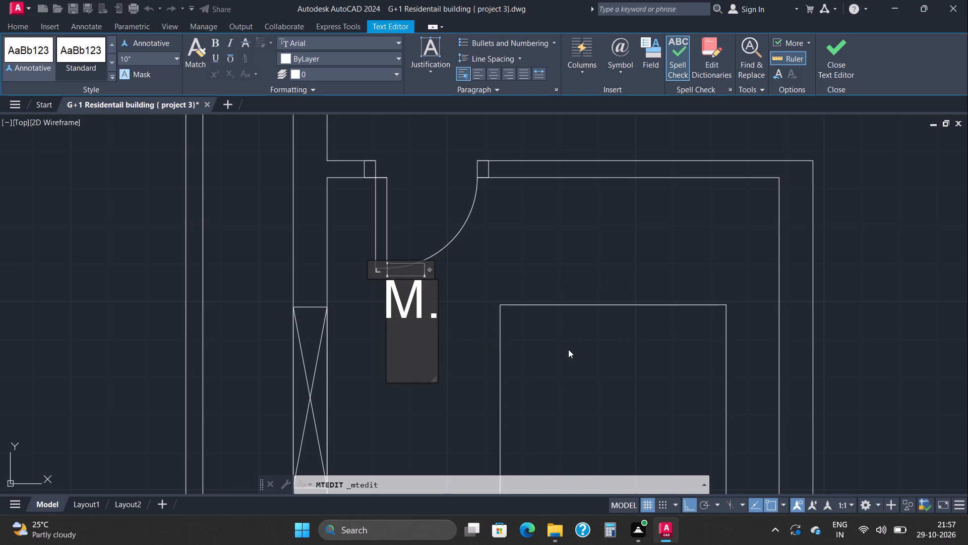
{"action": "type", "text": "BED"}
{"action": "type", "text": "ROOM"}
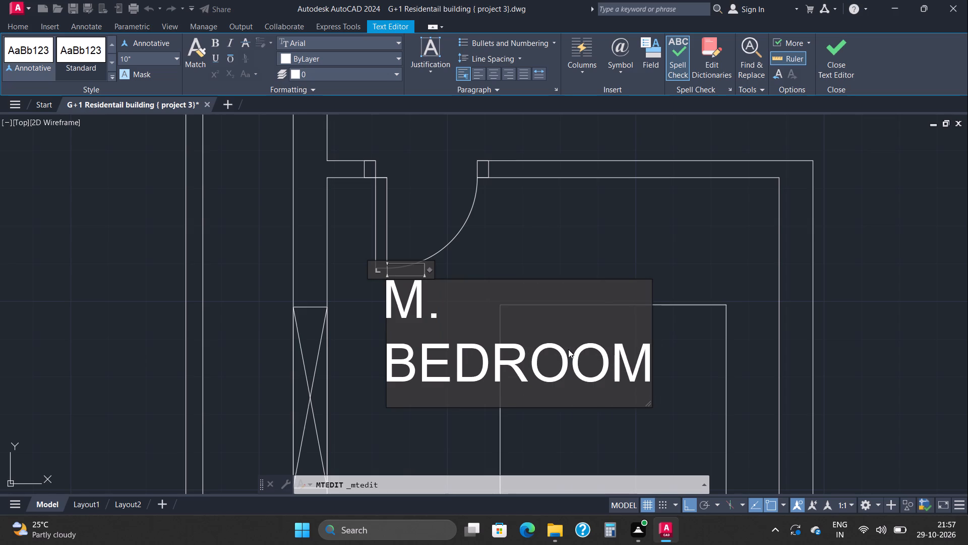
Remove the space before BEDROOM so the label reads M.BEDROOM on one line.
{"action": "left_click", "coordinate": [392, 363]}
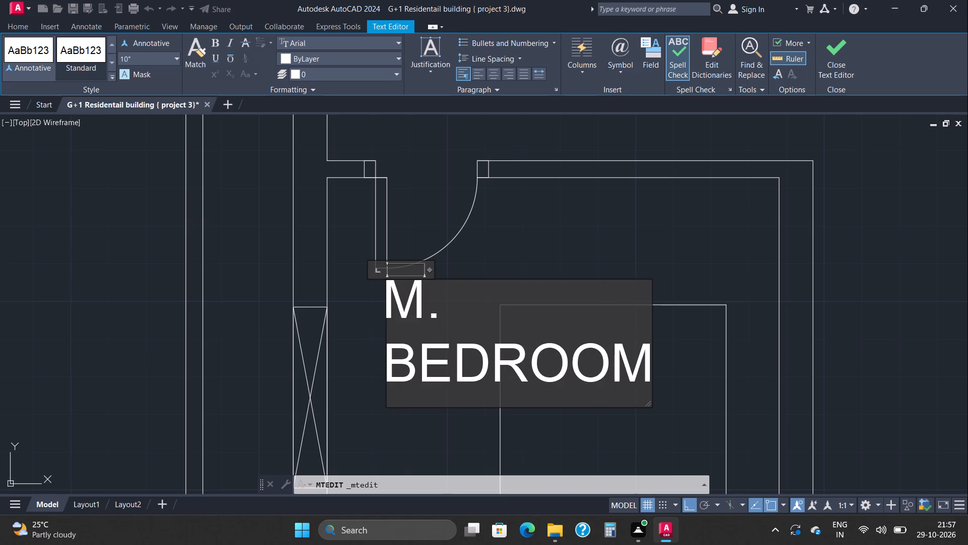
{"action": "key", "text": "BackSpace"}
{"action": "left_click", "coordinate": [401, 360]}
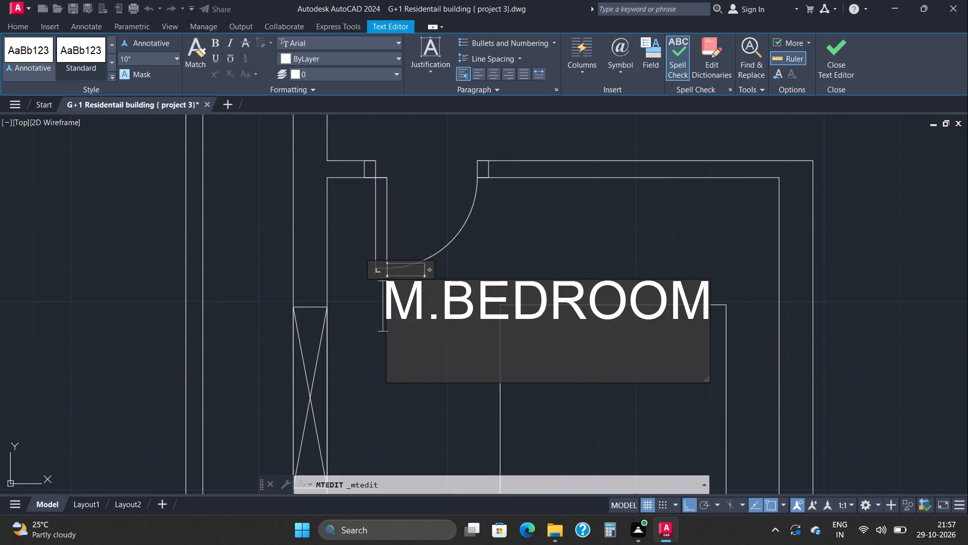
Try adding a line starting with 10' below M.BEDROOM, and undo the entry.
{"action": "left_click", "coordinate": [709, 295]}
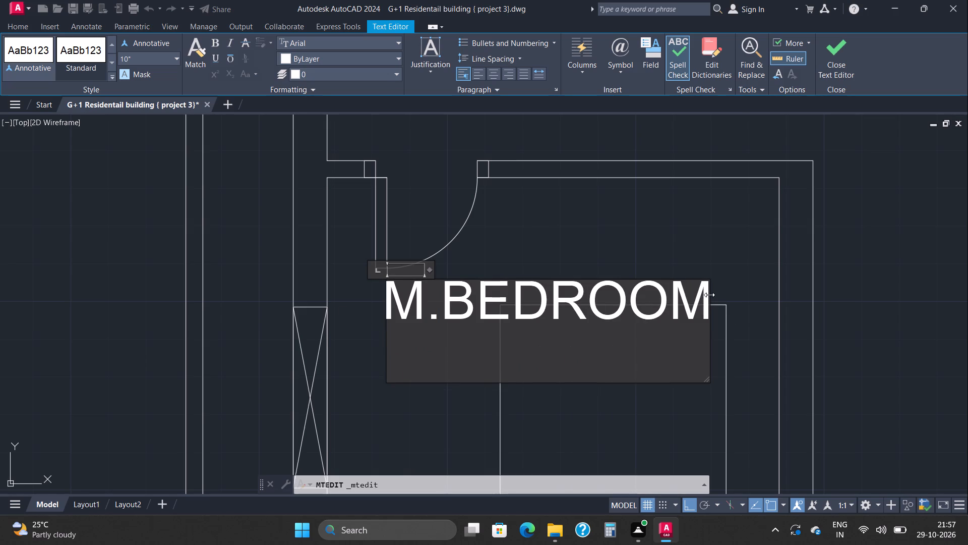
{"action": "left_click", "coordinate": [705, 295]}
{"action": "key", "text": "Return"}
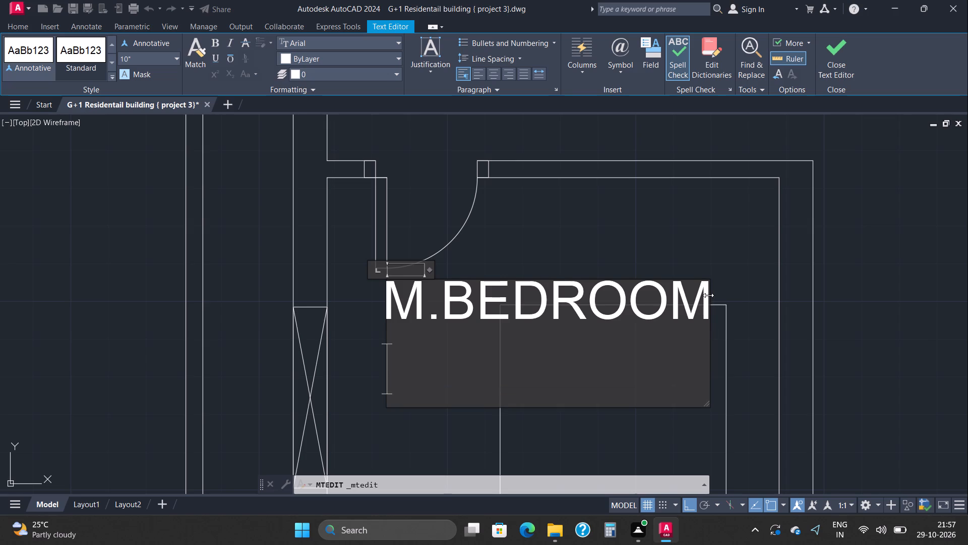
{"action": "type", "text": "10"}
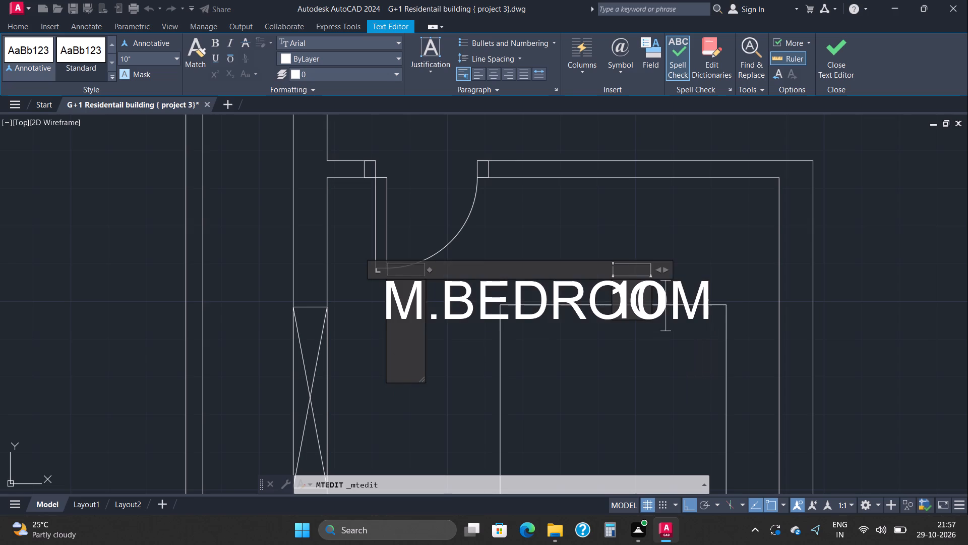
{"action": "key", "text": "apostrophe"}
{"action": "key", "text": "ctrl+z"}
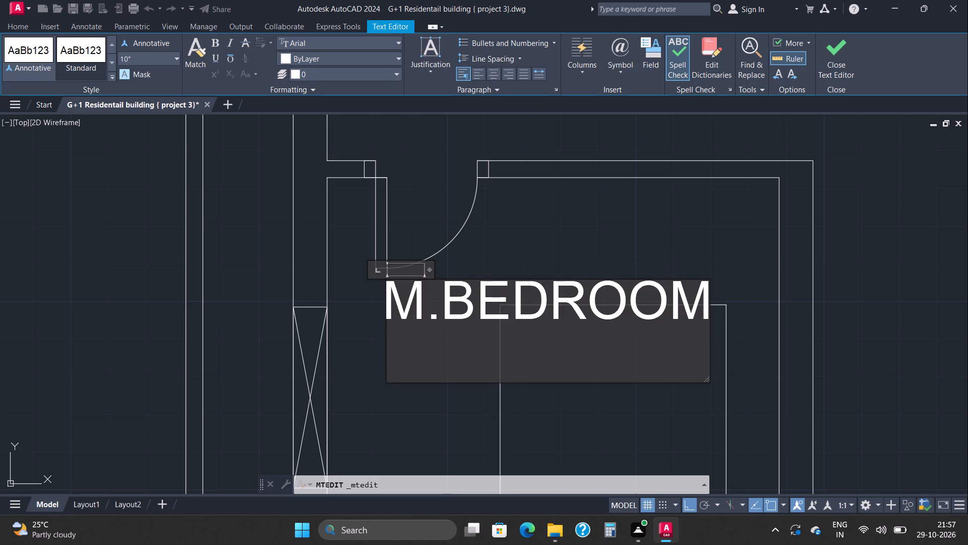
Widen the label's text column beyond the end of M.BEDROOM, to about the bedroom's inner east wall.
{"action": "left_click", "coordinate": [438, 356]}
{"action": "double_click", "coordinate": [438, 356]}
{"action": "scroll", "coordinate": [512, 321], "scroll_direction": "down", "scroll_amount": 3}
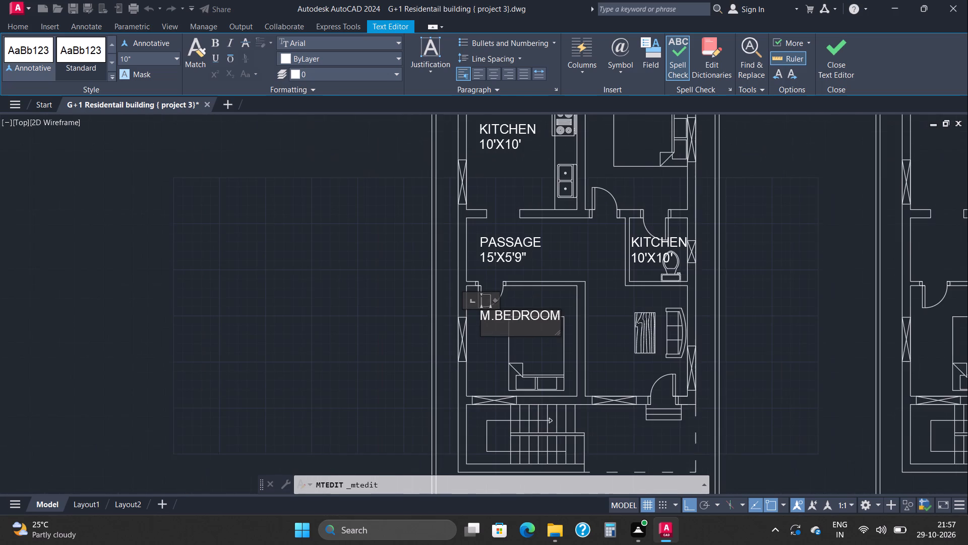
{"action": "left_click", "coordinate": [496, 323]}
{"action": "left_click", "coordinate": [499, 331]}
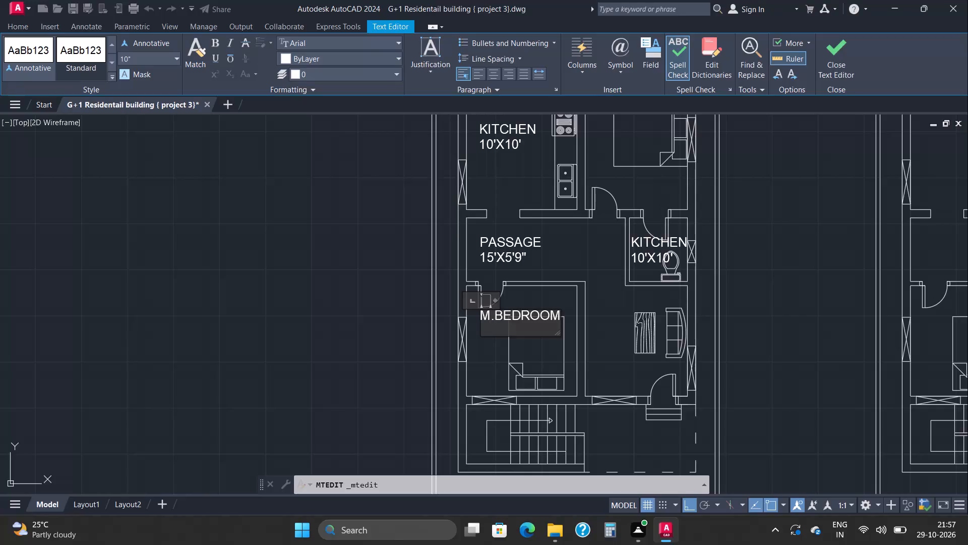
{"action": "scroll", "coordinate": [514, 329], "scroll_direction": "up", "scroll_amount": 2}
{"action": "left_click", "coordinate": [629, 305]}
{"action": "left_click_drag", "start_coordinate": [629, 305], "coordinate": [635, 304]}
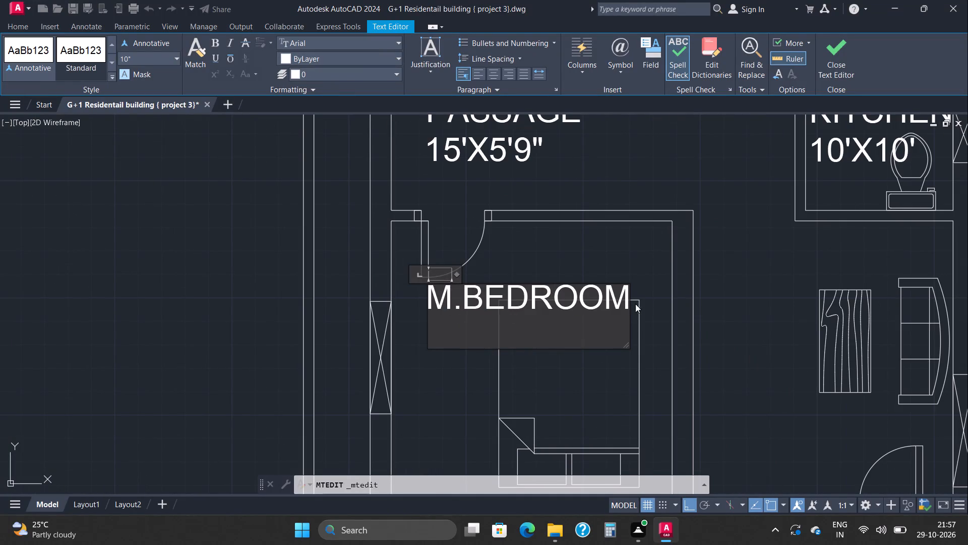
{"action": "left_click_drag", "start_coordinate": [635, 304], "coordinate": [694, 298]}
{"action": "left_click", "coordinate": [458, 279]}
{"action": "left_click_drag", "start_coordinate": [457, 277], "coordinate": [673, 277]}
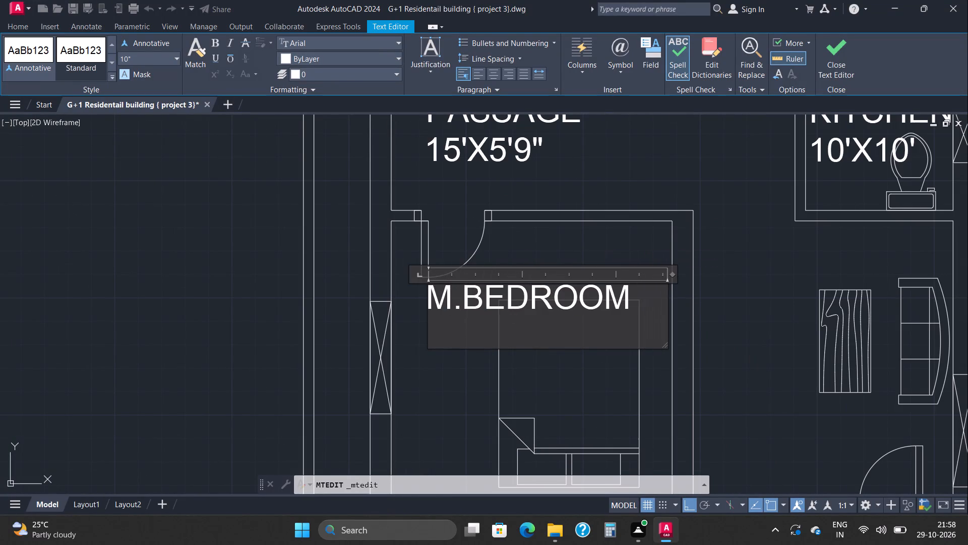
Add the dimensions 10'X10' after M.BEDROOM as a new line of the label and finish the text edit.
{"action": "left_click", "coordinate": [627, 300]}
{"action": "key", "text": "Return"}
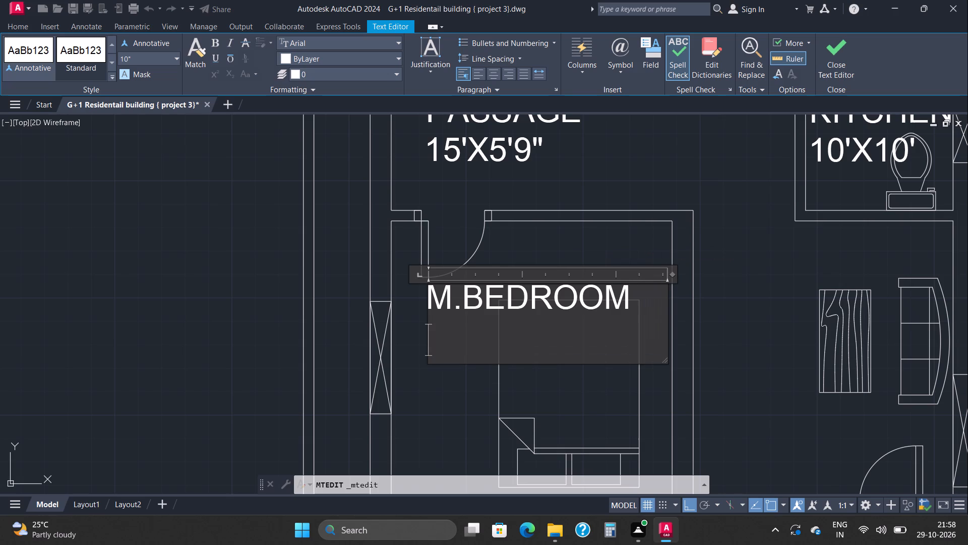
{"action": "type", "text": "10"}
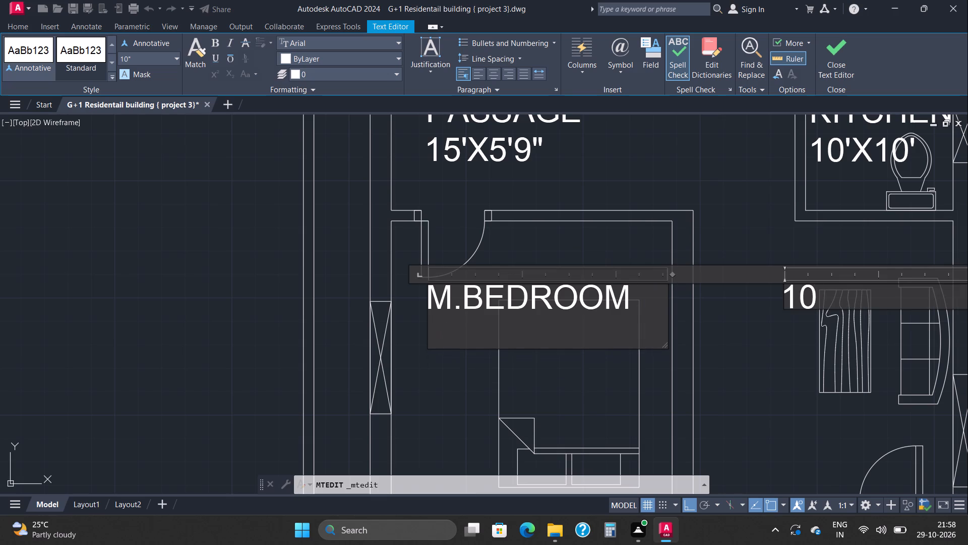
{"action": "scroll", "coordinate": [598, 293], "scroll_direction": "down", "scroll_amount": 3}
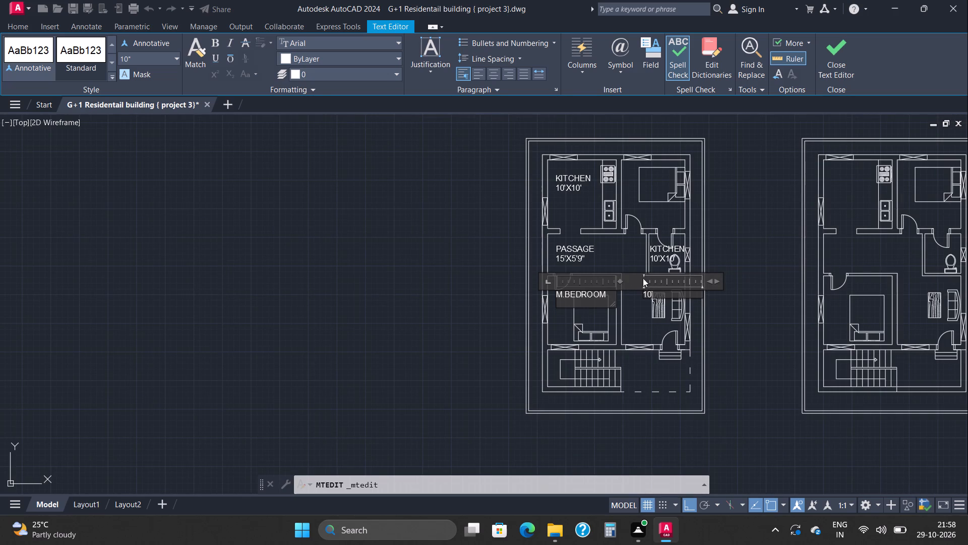
{"action": "left_click_drag", "start_coordinate": [642, 279], "coordinate": [622, 288]}
{"action": "key", "text": "apostrophe"}
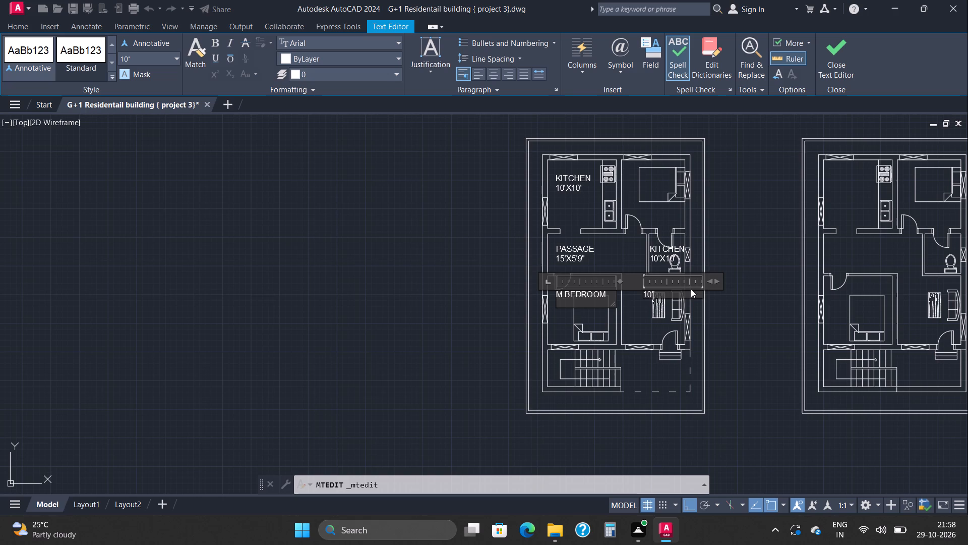
{"action": "key", "text": "x"}
{"action": "left_click", "coordinate": [691, 289]}
{"action": "type", "text": "10'"}
{"action": "key", "text": "Return"}
{"action": "left_click", "coordinate": [747, 306]}
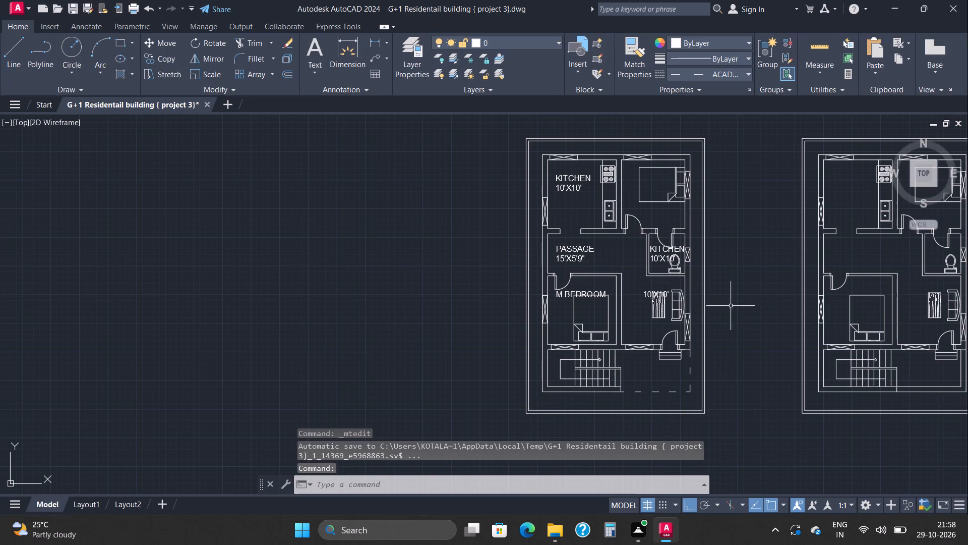
Narrow the overall width of the M.BEDROOM label to bring the 10'X10' column closer to the name.
{"action": "left_click", "coordinate": [668, 293]}
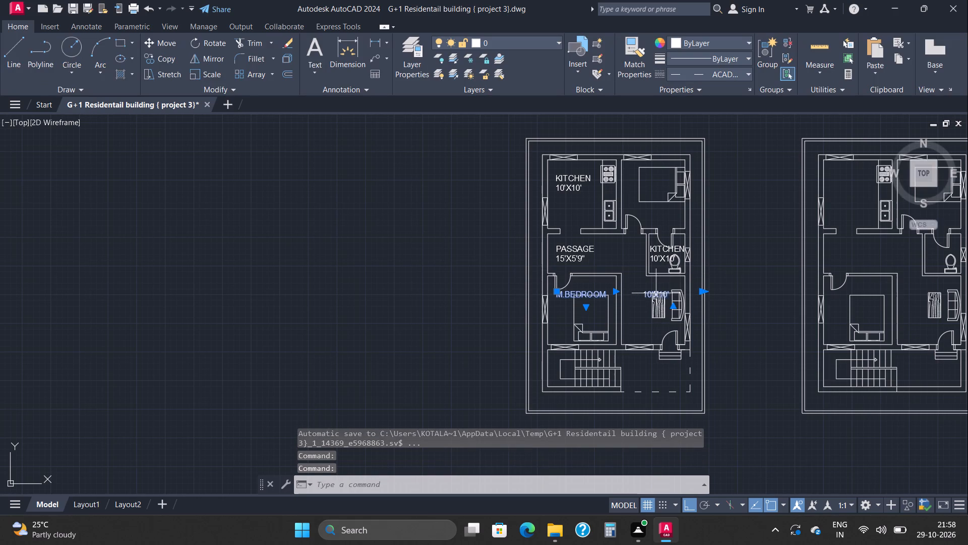
{"action": "left_click_drag", "start_coordinate": [701, 293], "coordinate": [653, 300]}
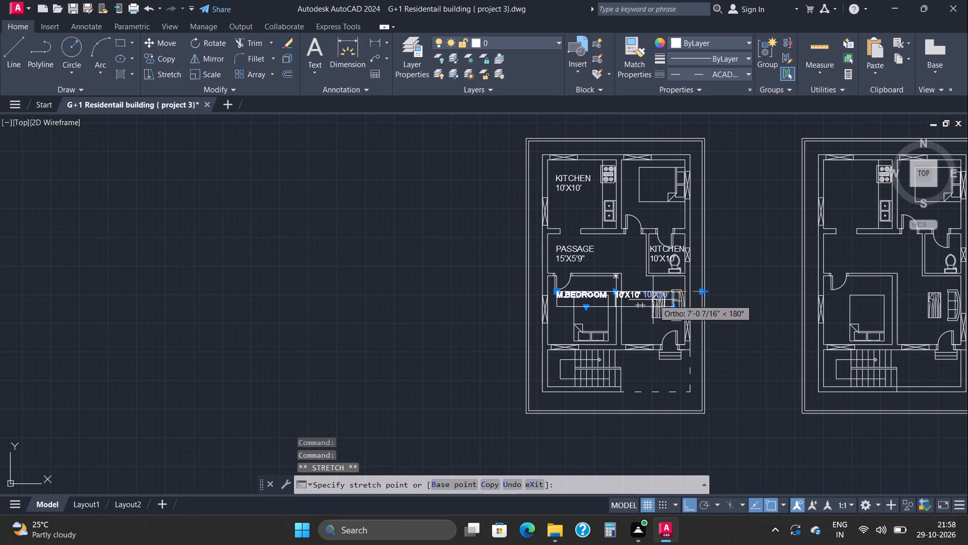
{"action": "left_click_drag", "start_coordinate": [653, 300], "coordinate": [609, 299]}
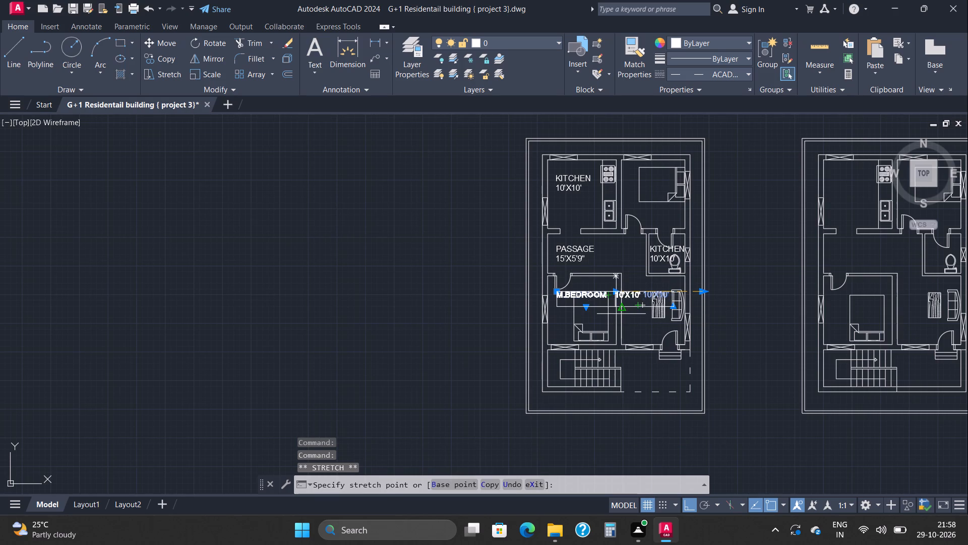
{"action": "left_click", "coordinate": [621, 315]}
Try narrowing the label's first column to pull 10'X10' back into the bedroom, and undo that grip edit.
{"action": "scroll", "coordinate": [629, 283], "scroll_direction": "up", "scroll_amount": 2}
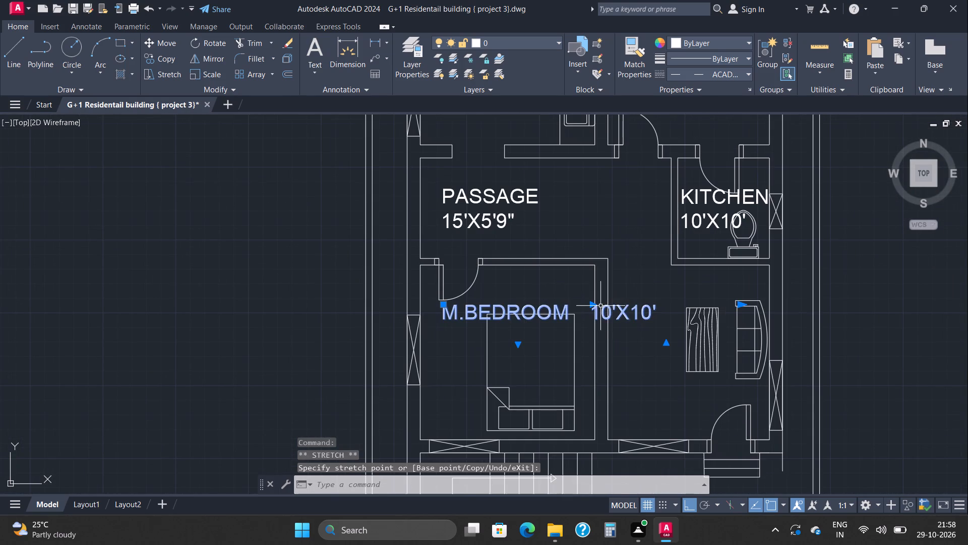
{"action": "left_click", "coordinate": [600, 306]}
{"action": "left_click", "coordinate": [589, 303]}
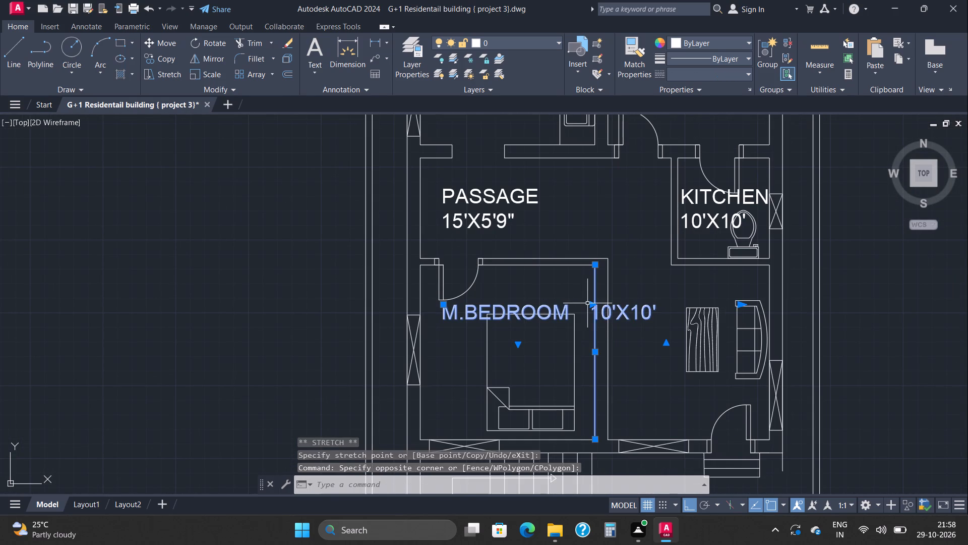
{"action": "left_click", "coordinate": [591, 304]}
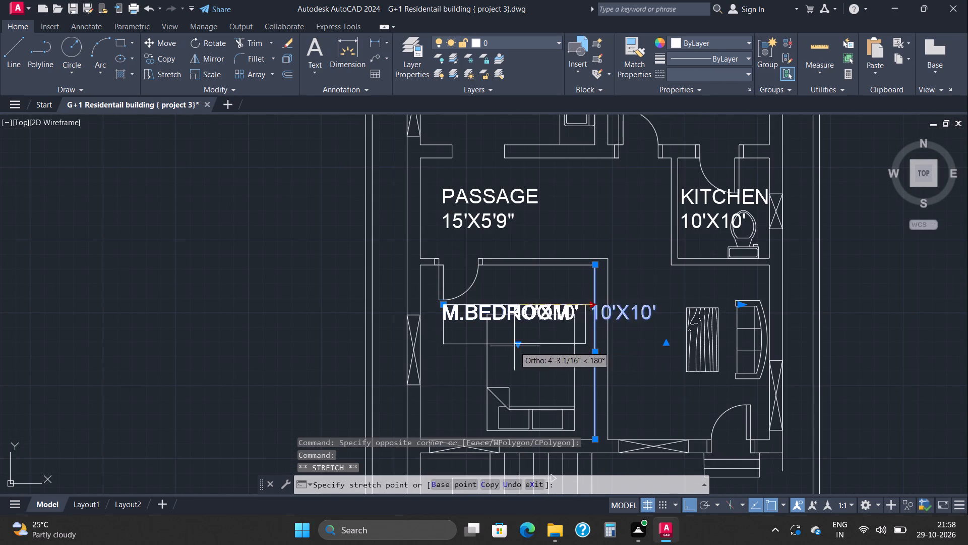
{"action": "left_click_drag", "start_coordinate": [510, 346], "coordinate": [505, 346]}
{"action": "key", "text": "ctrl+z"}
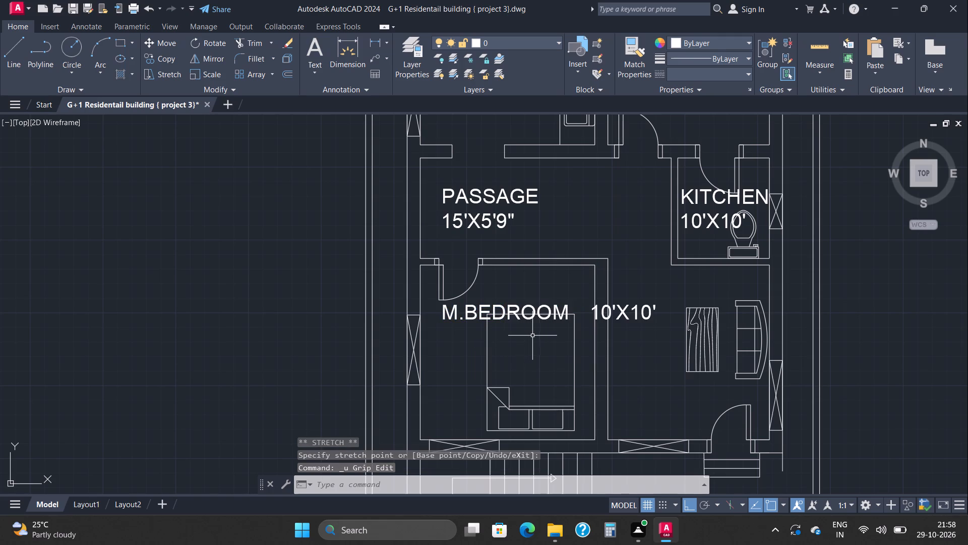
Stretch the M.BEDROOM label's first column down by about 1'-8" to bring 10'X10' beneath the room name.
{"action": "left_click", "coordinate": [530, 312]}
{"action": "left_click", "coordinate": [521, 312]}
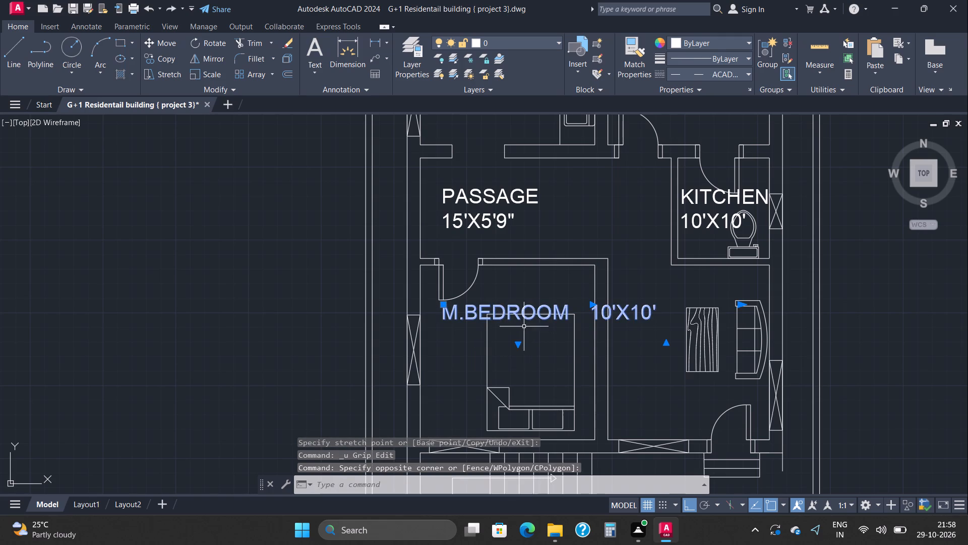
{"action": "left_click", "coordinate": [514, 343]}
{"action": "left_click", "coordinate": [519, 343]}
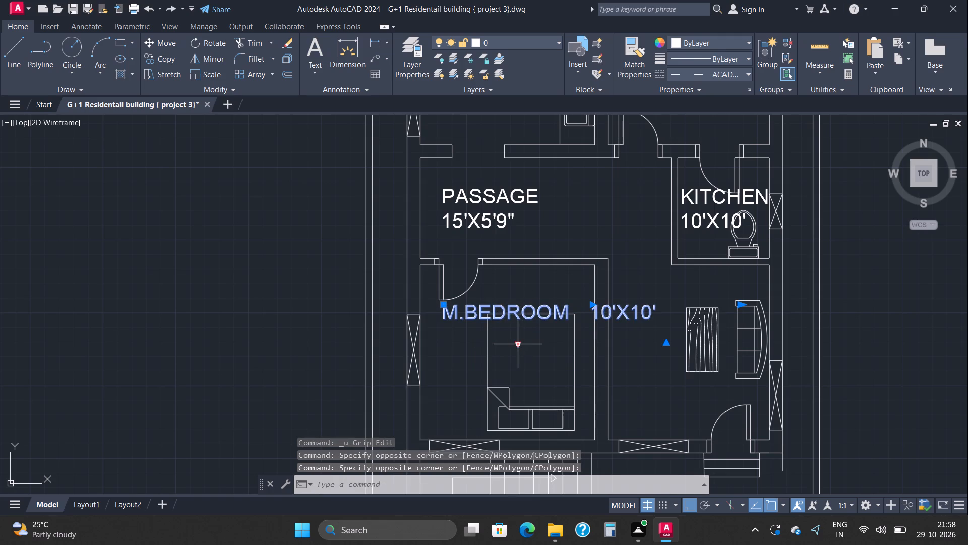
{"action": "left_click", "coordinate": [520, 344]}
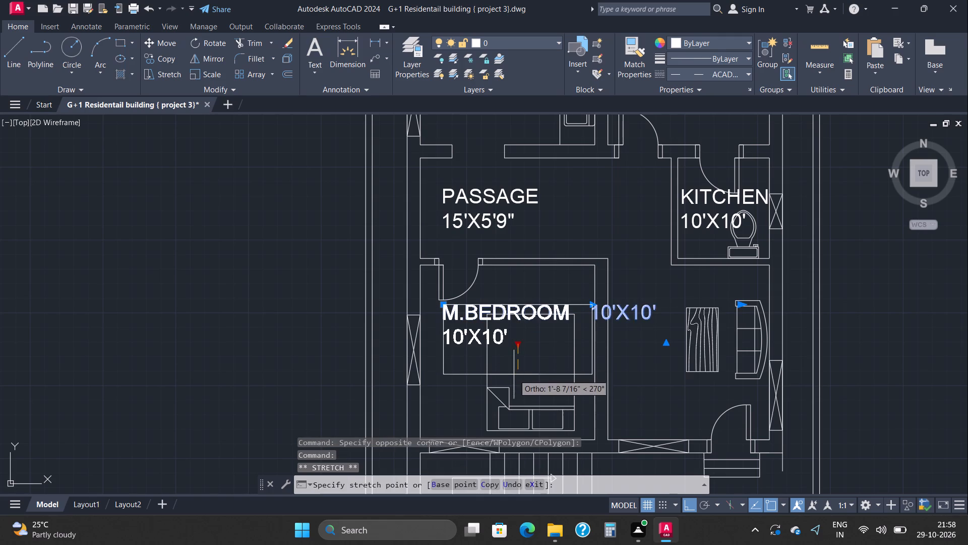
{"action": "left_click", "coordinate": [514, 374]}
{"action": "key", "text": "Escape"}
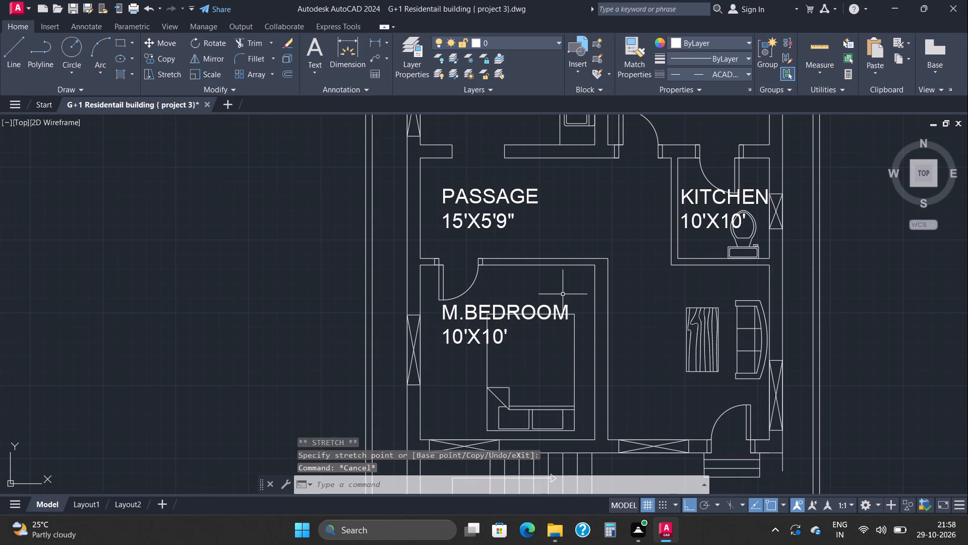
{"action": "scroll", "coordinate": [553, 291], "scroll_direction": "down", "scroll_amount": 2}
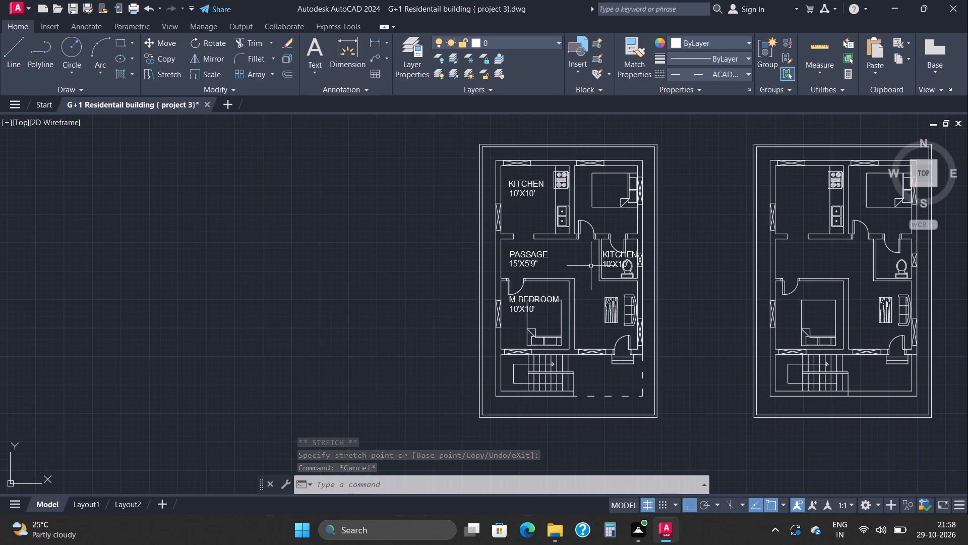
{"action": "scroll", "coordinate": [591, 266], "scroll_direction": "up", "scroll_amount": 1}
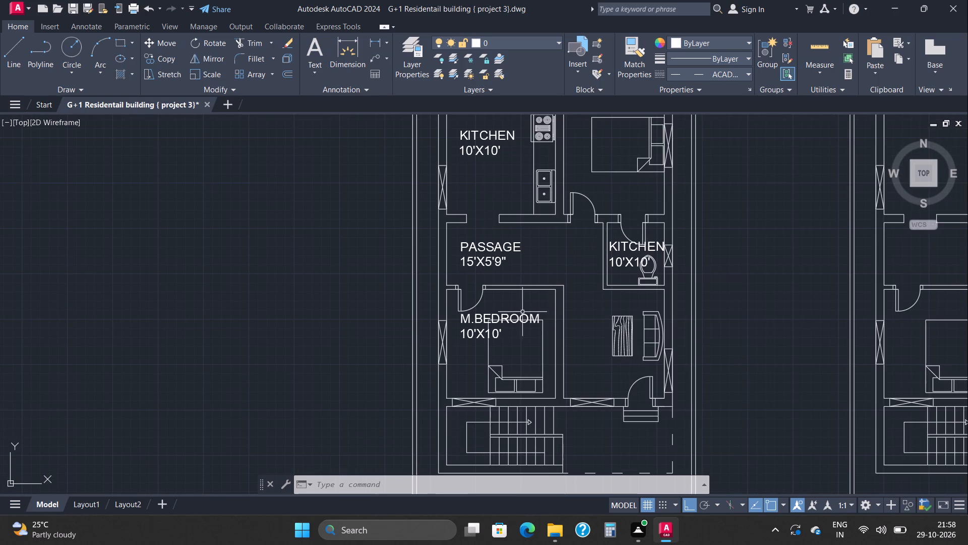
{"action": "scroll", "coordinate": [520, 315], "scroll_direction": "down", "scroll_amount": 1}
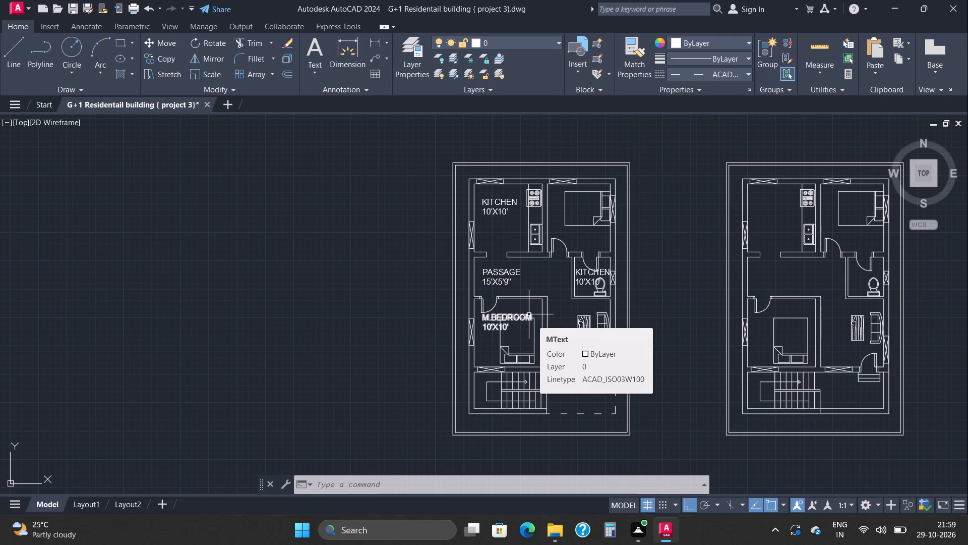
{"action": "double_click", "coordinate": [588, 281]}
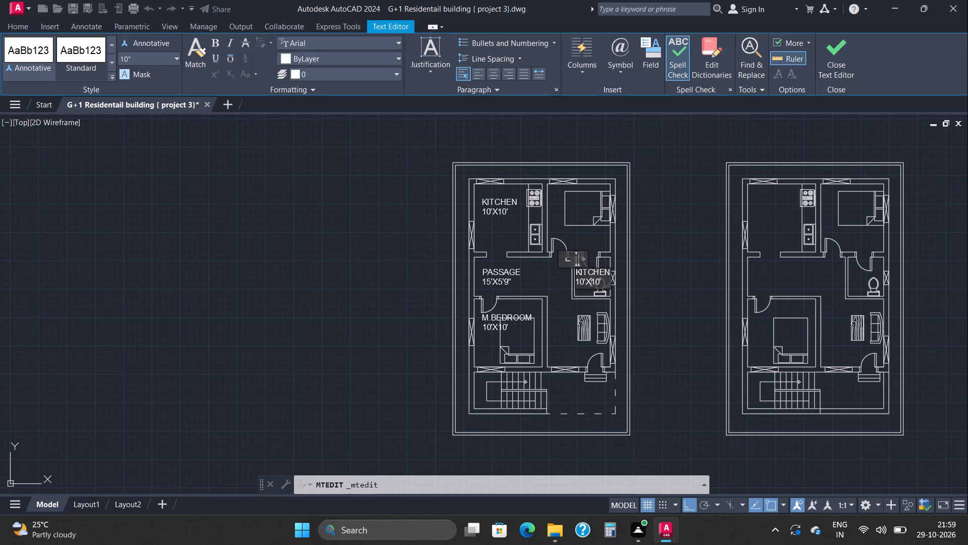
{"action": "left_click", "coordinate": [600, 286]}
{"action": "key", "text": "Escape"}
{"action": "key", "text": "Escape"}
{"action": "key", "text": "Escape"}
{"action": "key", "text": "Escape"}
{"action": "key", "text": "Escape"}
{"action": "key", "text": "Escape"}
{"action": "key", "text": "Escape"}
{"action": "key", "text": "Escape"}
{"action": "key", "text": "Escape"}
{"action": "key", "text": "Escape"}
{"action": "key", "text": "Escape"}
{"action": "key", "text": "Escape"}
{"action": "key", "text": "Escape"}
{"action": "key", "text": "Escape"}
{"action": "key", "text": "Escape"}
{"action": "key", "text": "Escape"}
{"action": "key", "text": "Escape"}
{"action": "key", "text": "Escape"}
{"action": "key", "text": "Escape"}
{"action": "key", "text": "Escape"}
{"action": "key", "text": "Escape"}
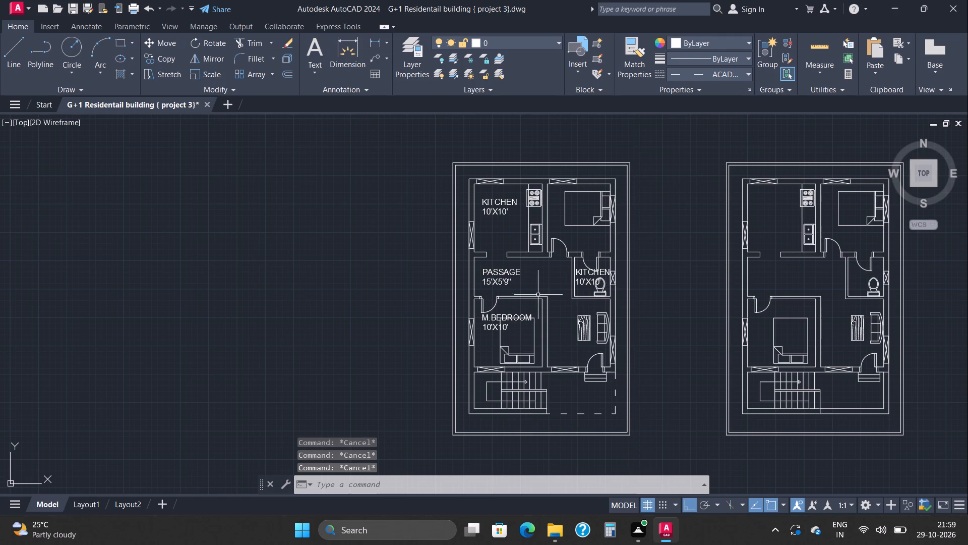
Delete the M.BEDROOM 10'X10' label from the bedroom below the passage.
{"action": "scroll", "coordinate": [465, 302], "scroll_direction": "up", "scroll_amount": 2}
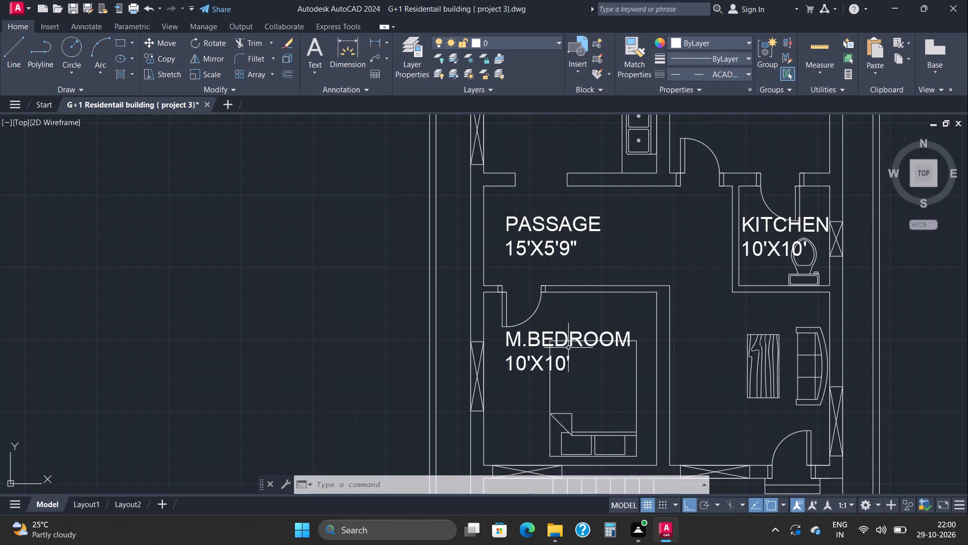
{"action": "left_click", "coordinate": [564, 335]}
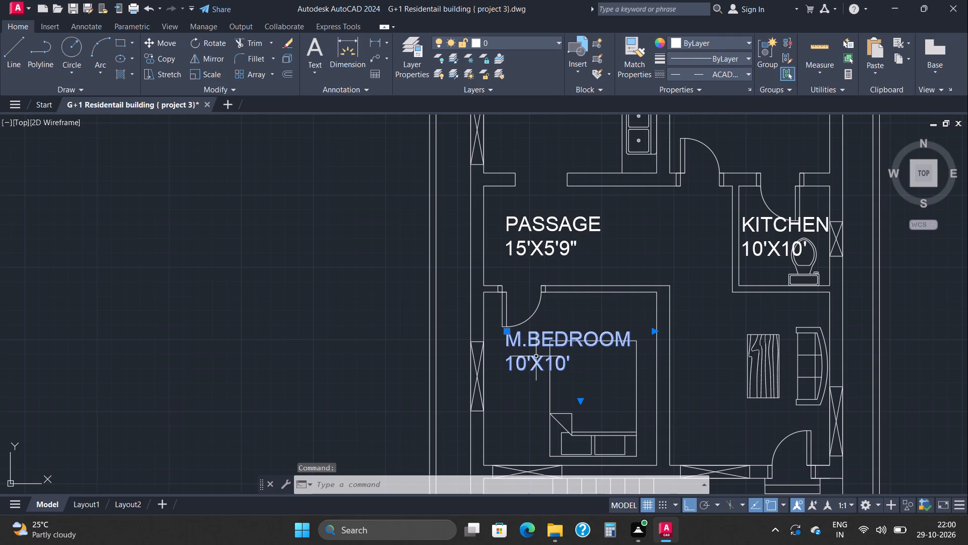
{"action": "key", "text": "Delete"}
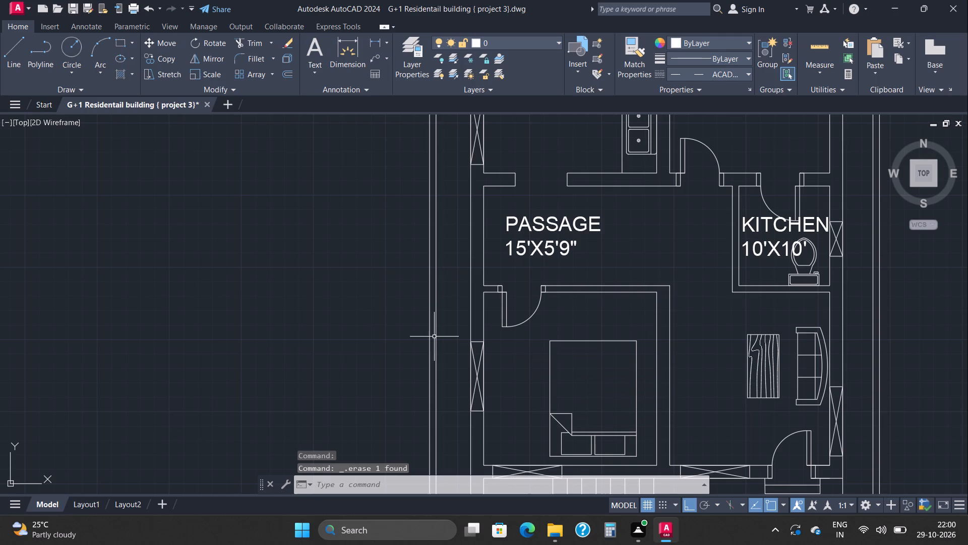
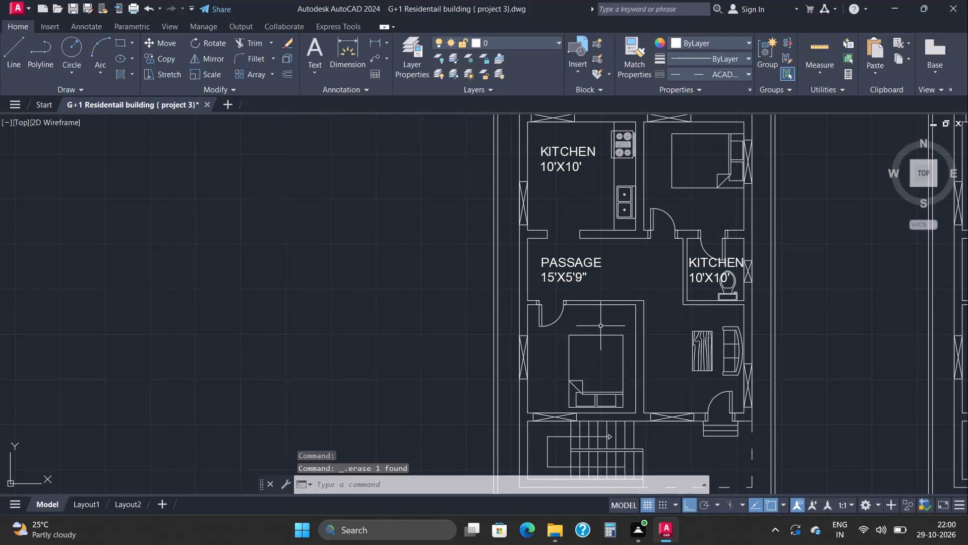
Delete the KITCHEN 10'X10' label that overlaps the toilet beside the passage.
{"action": "left_click", "coordinate": [702, 267]}
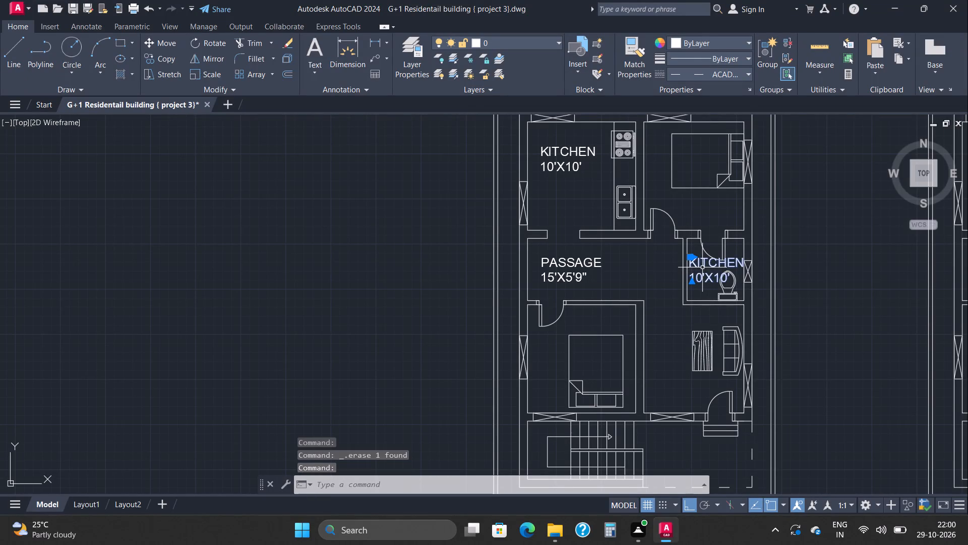
{"action": "key", "text": "Delete"}
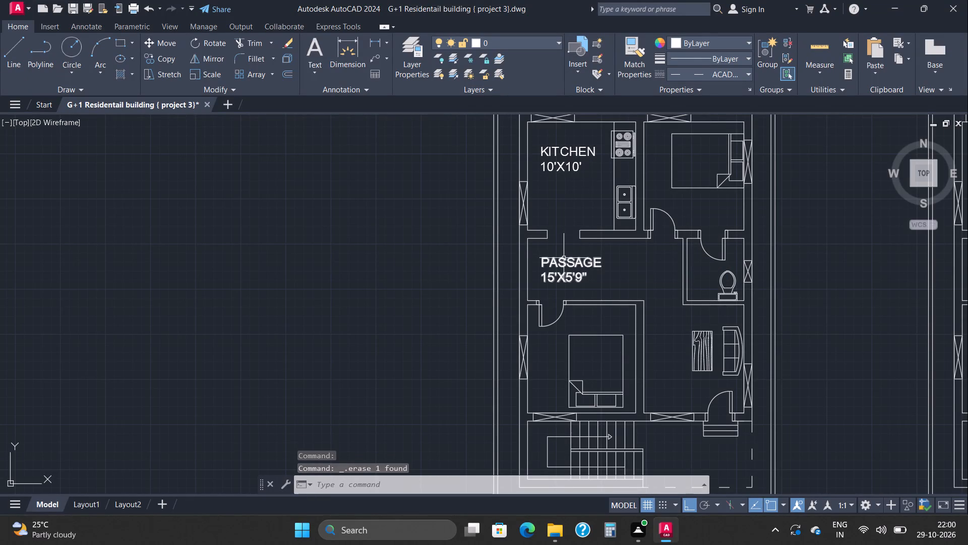
Delete the entire unlabelled floor plan standing east of the labelled plan.
{"action": "scroll", "coordinate": [564, 258], "scroll_direction": "down", "scroll_amount": 1}
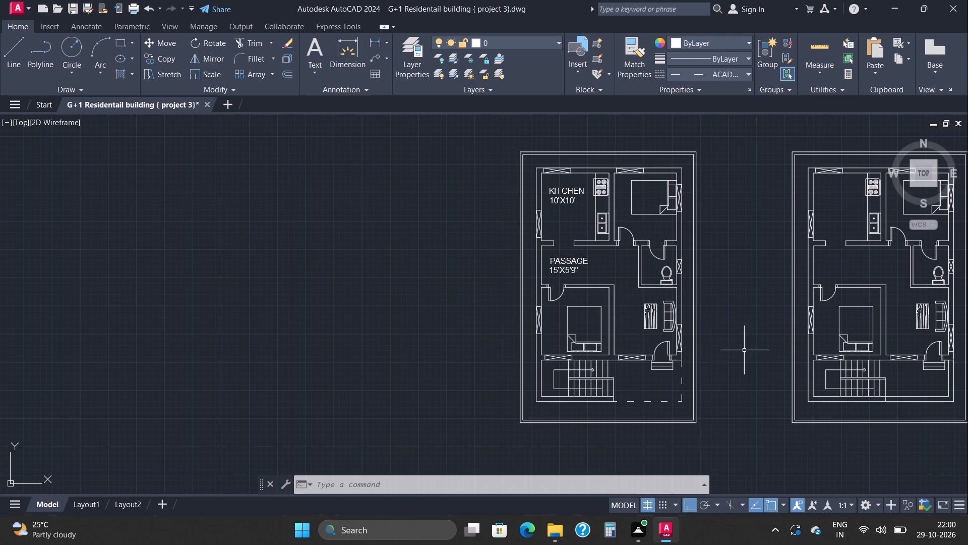
{"action": "middle_click_drag", "start_coordinate": [747, 348], "coordinate": [618, 317]}
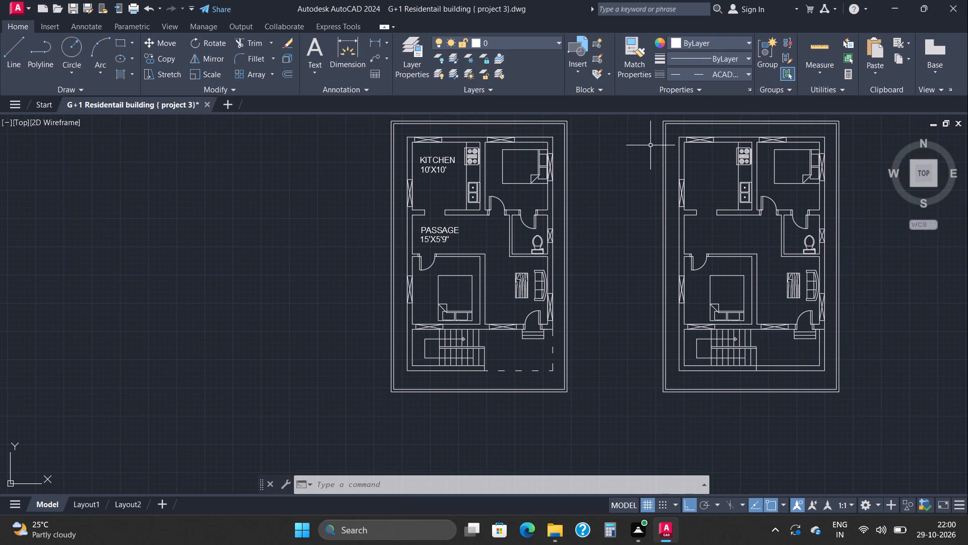
{"action": "middle_click_drag", "start_coordinate": [652, 149], "coordinate": [628, 210]}
{"action": "left_click", "coordinate": [626, 169]}
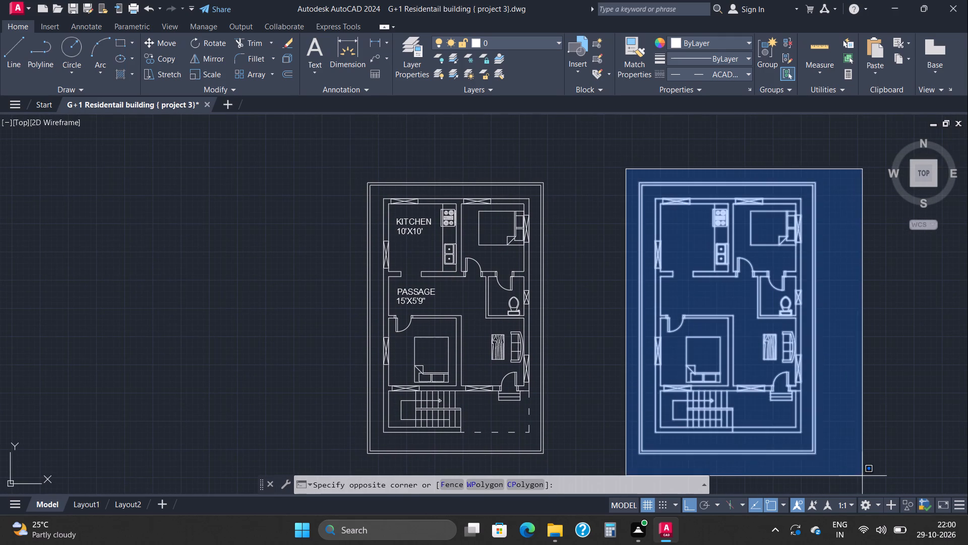
{"action": "left_click", "coordinate": [858, 488]}
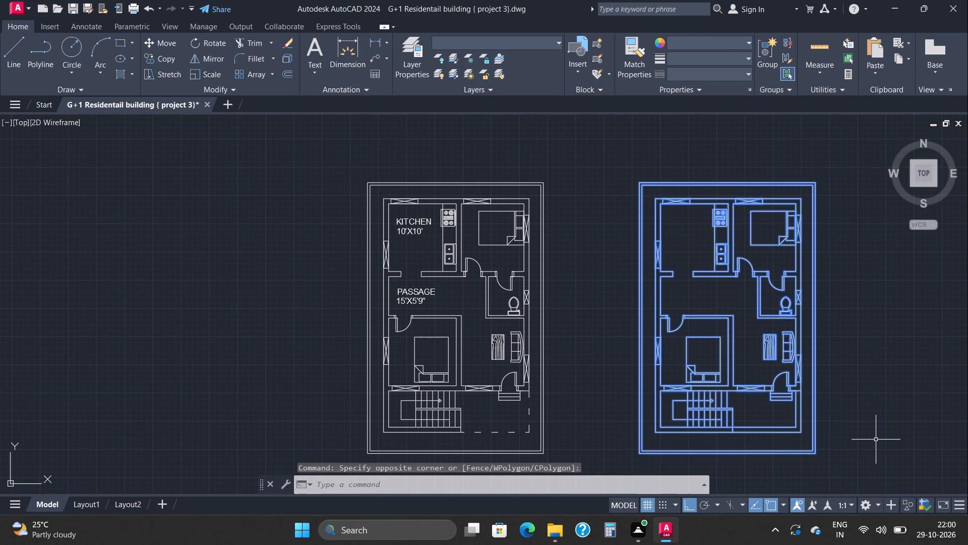
{"action": "key", "text": "Delete"}
Delete the KITCHEN 10'X10' and PASSAGE 15'X5'9" labels from the remaining floor plan.
{"action": "middle_click_drag", "start_coordinate": [810, 411], "coordinate": [884, 280]}
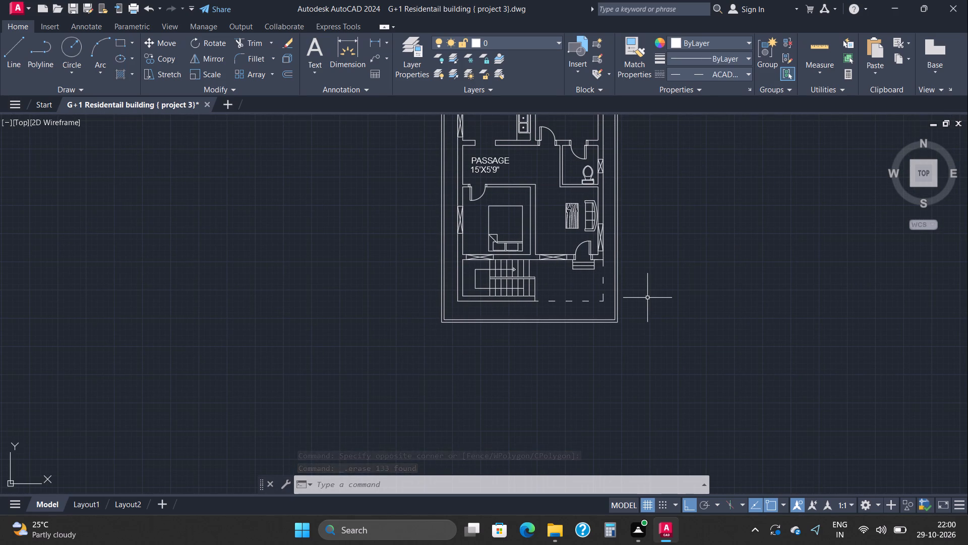
{"action": "middle_click_drag", "start_coordinate": [656, 306], "coordinate": [689, 352]}
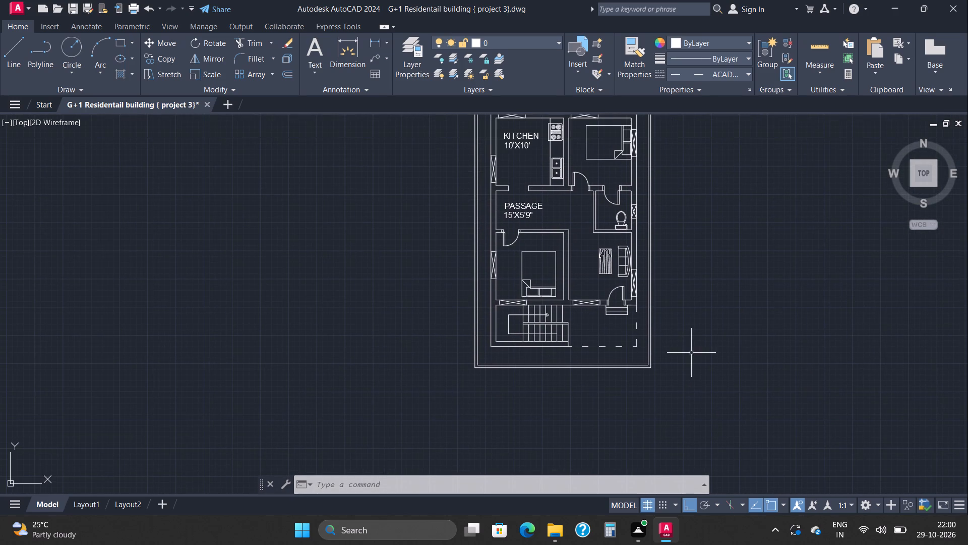
{"action": "left_click", "coordinate": [515, 138]}
{"action": "key", "text": "Delete"}
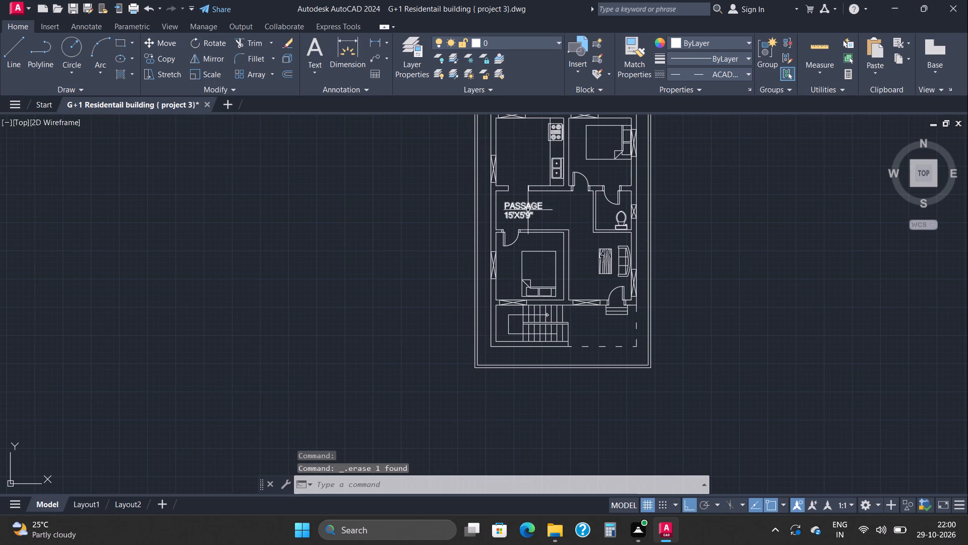
{"action": "left_click", "coordinate": [527, 208]}
{"action": "key", "text": "Delete"}
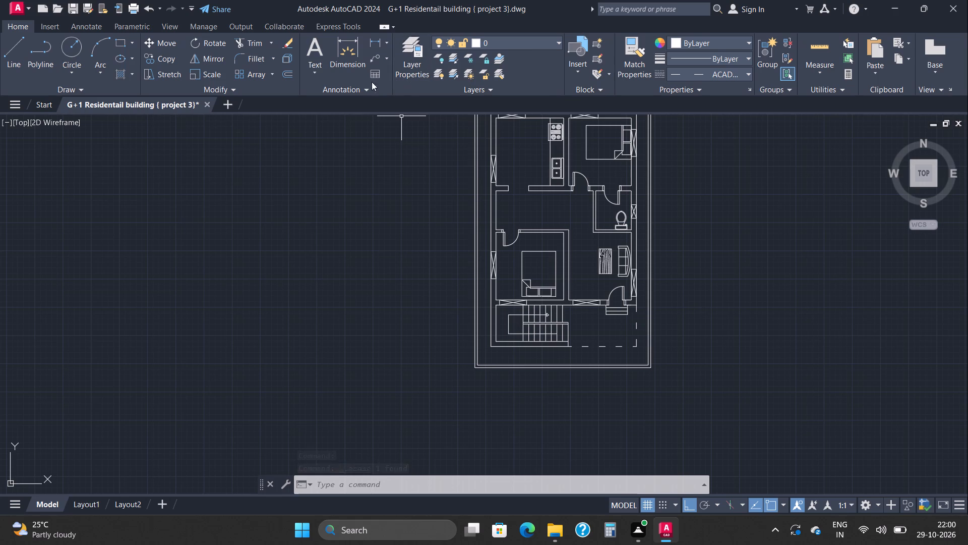
Add single-line text at a 270° rotation in the empty space west of the plan, reading KITCHEN with 10'X10' on a second line.
{"action": "left_click", "coordinate": [317, 69]}
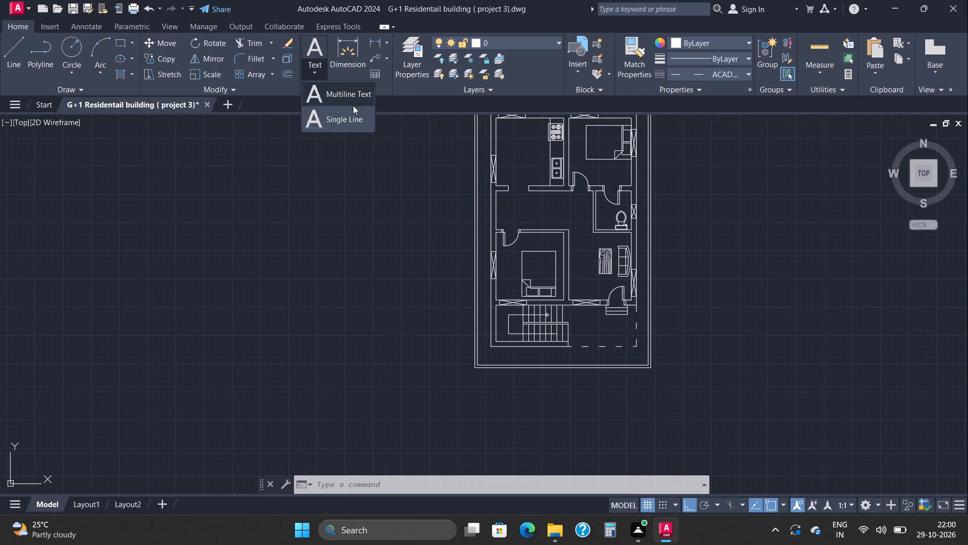
{"action": "left_click", "coordinate": [353, 114]}
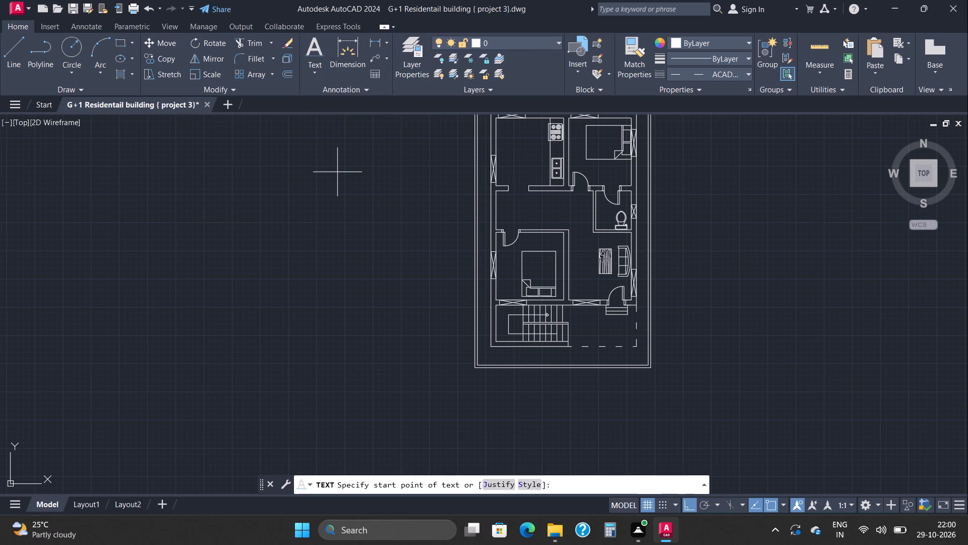
{"action": "left_click", "coordinate": [350, 237]}
{"action": "left_click", "coordinate": [352, 247]}
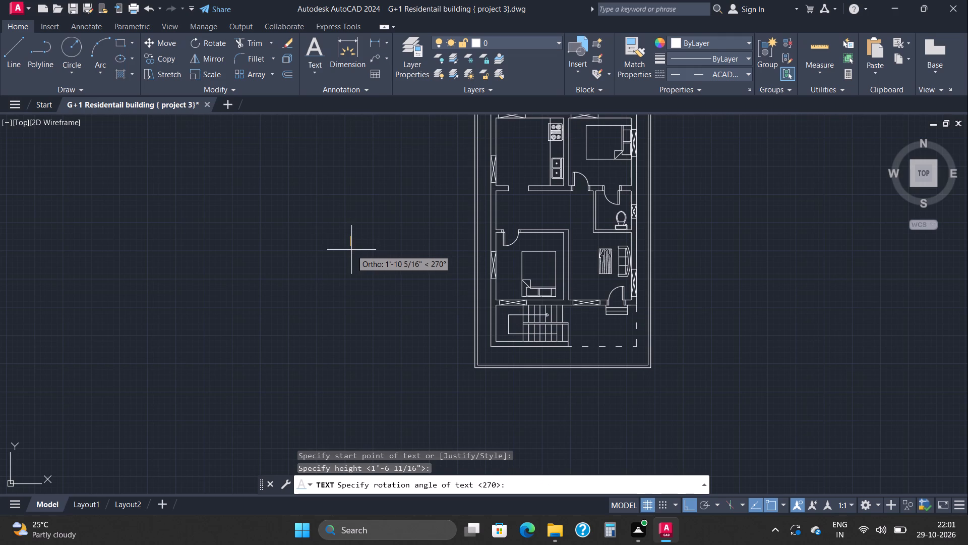
{"action": "left_click", "coordinate": [351, 254]}
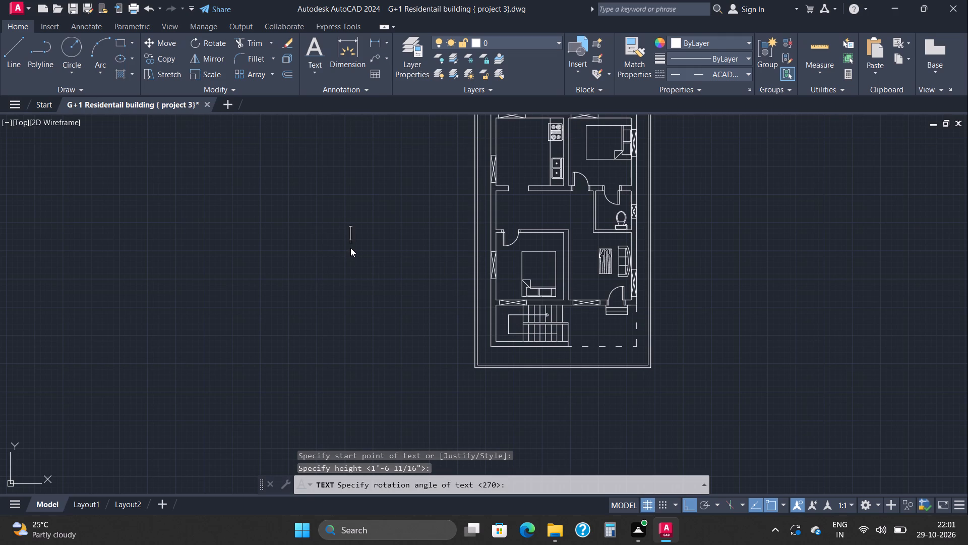
{"action": "type", "text": "KIT"}
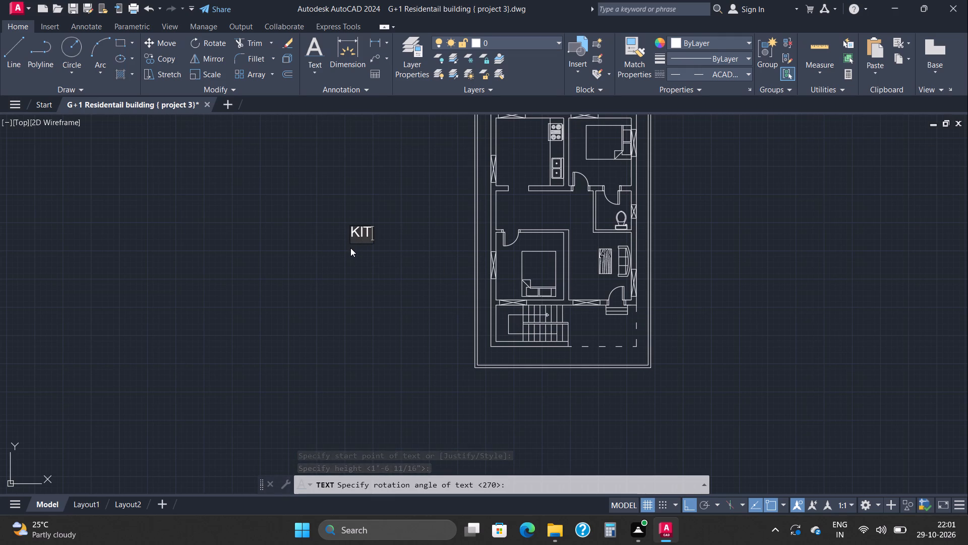
{"action": "type", "text": "CHEN"}
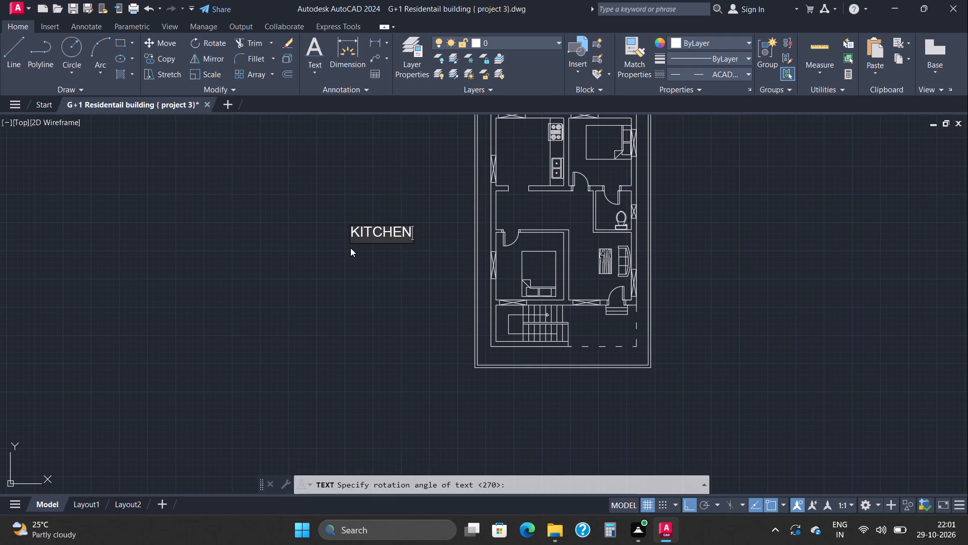
{"action": "key", "text": "space"}
{"action": "key", "text": "Return"}
{"action": "type", "text": "10'"}
{"action": "type", "text": "10"}
{"action": "key", "text": "BackSpace"}
{"action": "key", "text": "BackSpace"}
{"action": "type", "text": "X10'"}
{"action": "left_click", "coordinate": [367, 271]}
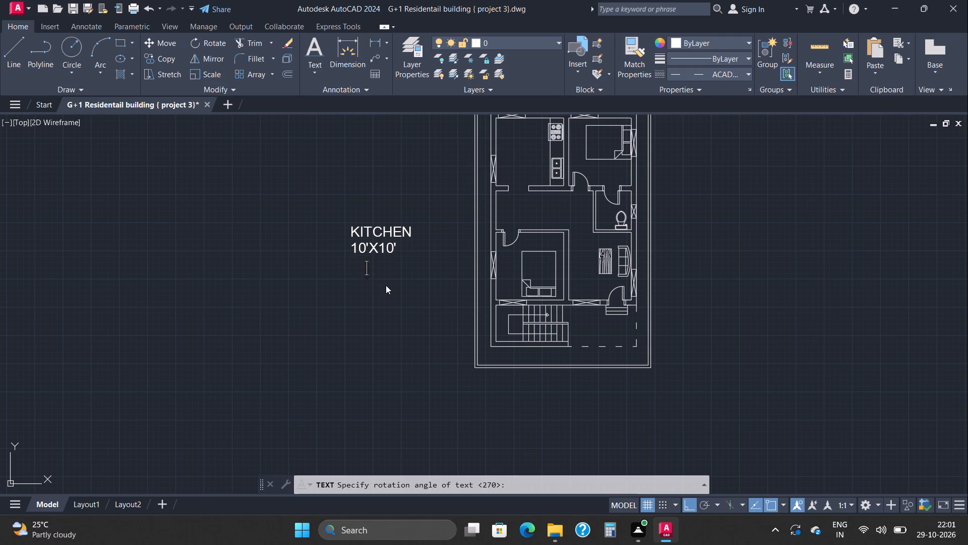
{"action": "key", "text": "Escape"}
{"action": "key", "text": "Escape"}
Rotate both lines of the new KITCHEN 10'X10' text by 90° so they read horizontally.
{"action": "left_click", "coordinate": [395, 229]}
{"action": "left_click", "coordinate": [278, 317]}
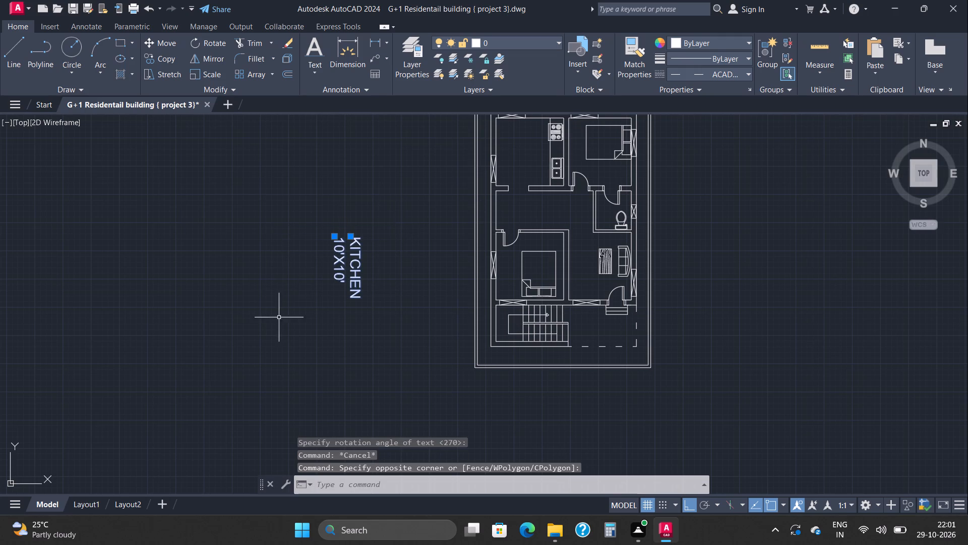
{"action": "left_click", "coordinate": [194, 46]}
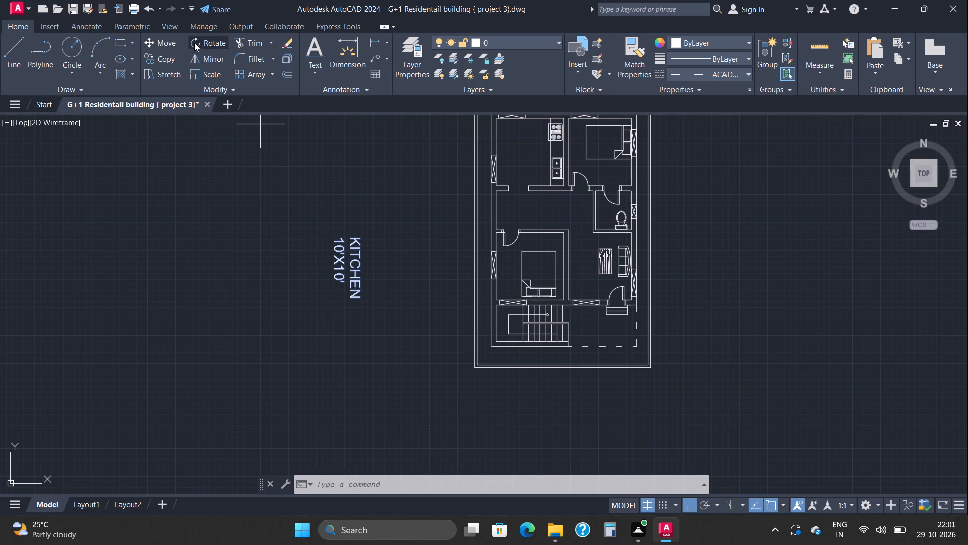
{"action": "left_click", "coordinate": [349, 236]}
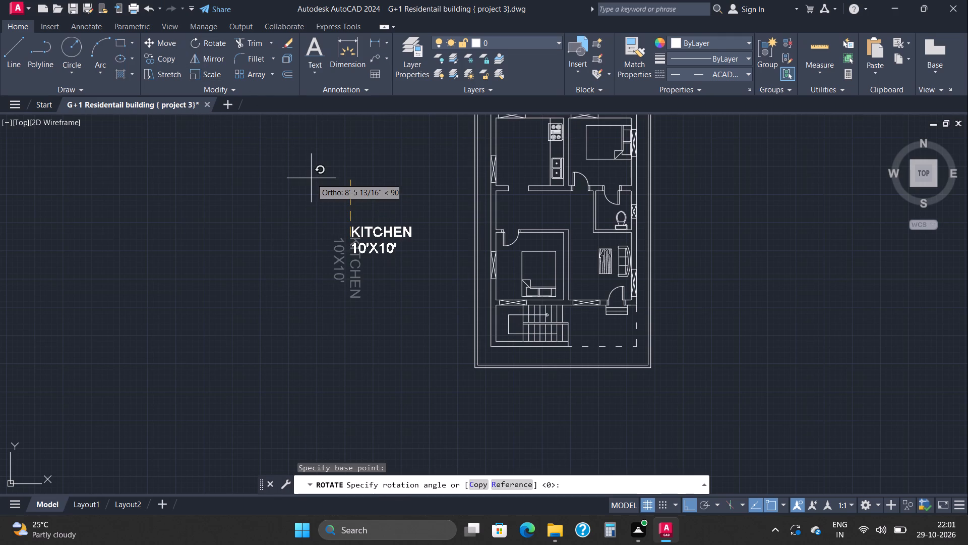
{"action": "left_click", "coordinate": [311, 178]}
{"action": "key", "text": "Escape"}
{"action": "key", "text": "Escape"}
{"action": "key", "text": "Escape"}
{"action": "key", "text": "Escape"}
{"action": "key", "text": "Escape"}
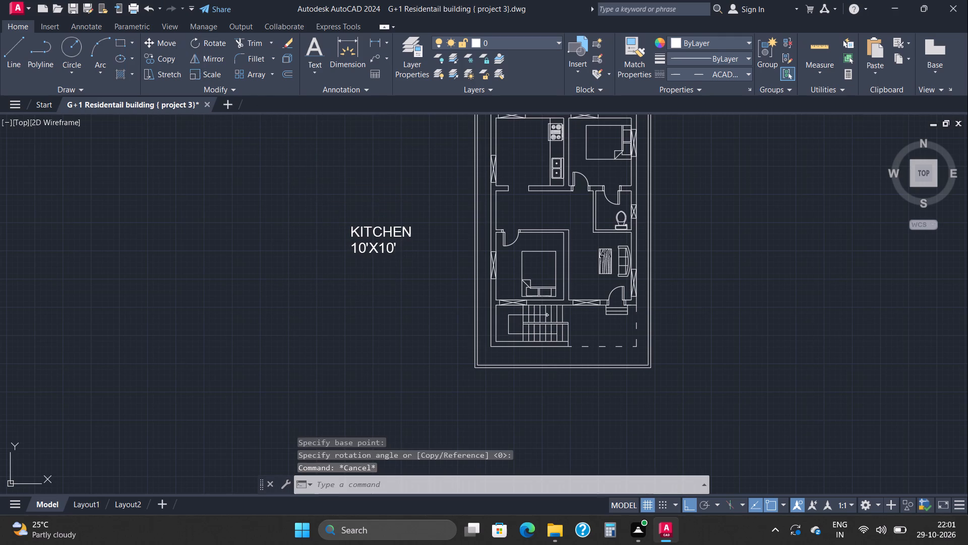
Shift the 10'X10' line horizontally about 11 5/8" to the right to centre it beneath KITCHEN.
{"action": "scroll", "coordinate": [395, 243], "scroll_direction": "up", "scroll_amount": 2}
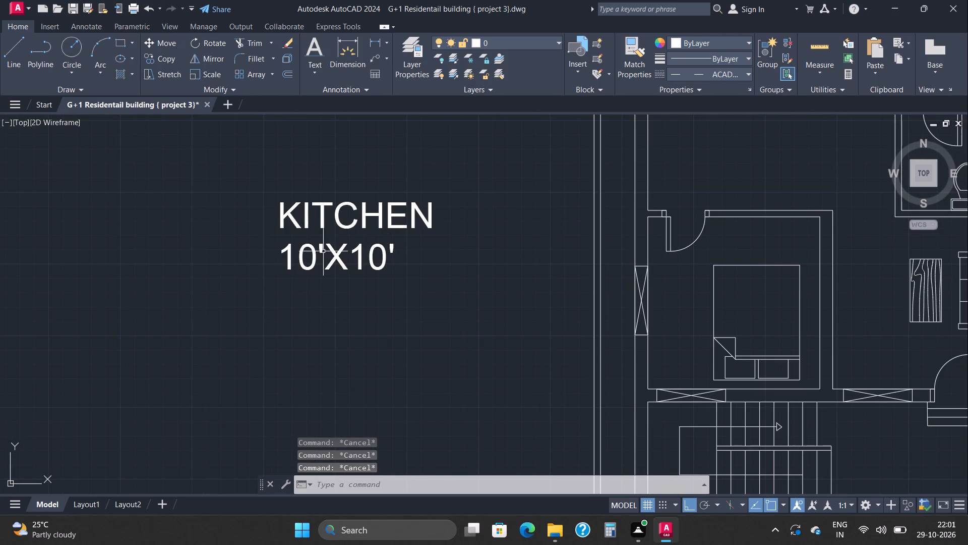
{"action": "left_click", "coordinate": [322, 255]}
{"action": "left_click", "coordinate": [305, 262]}
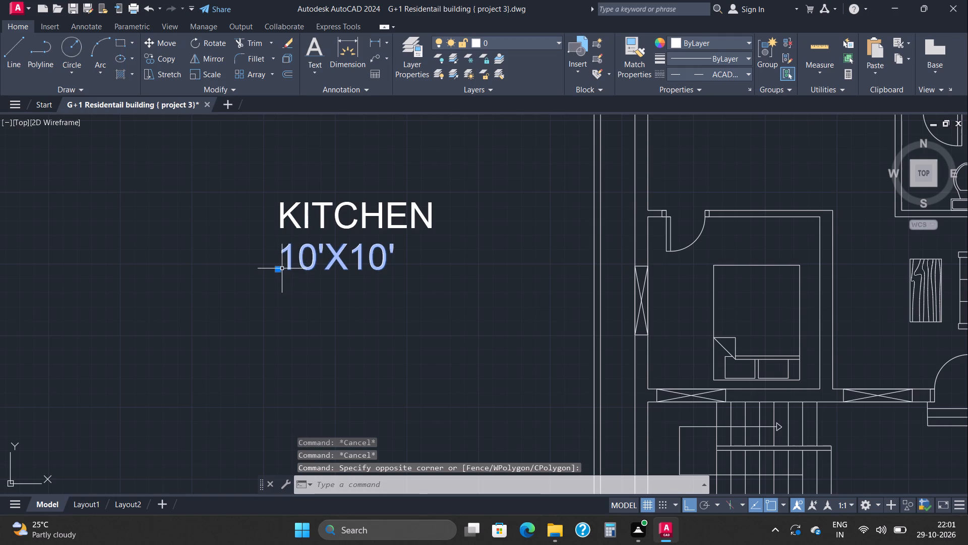
{"action": "left_click", "coordinate": [282, 268]}
{"action": "left_click", "coordinate": [274, 272]}
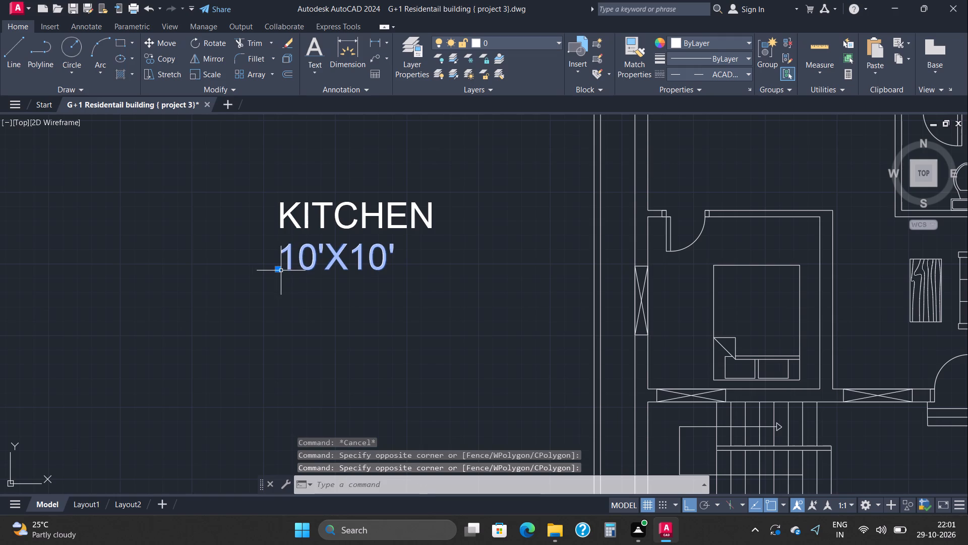
{"action": "left_click", "coordinate": [280, 269]}
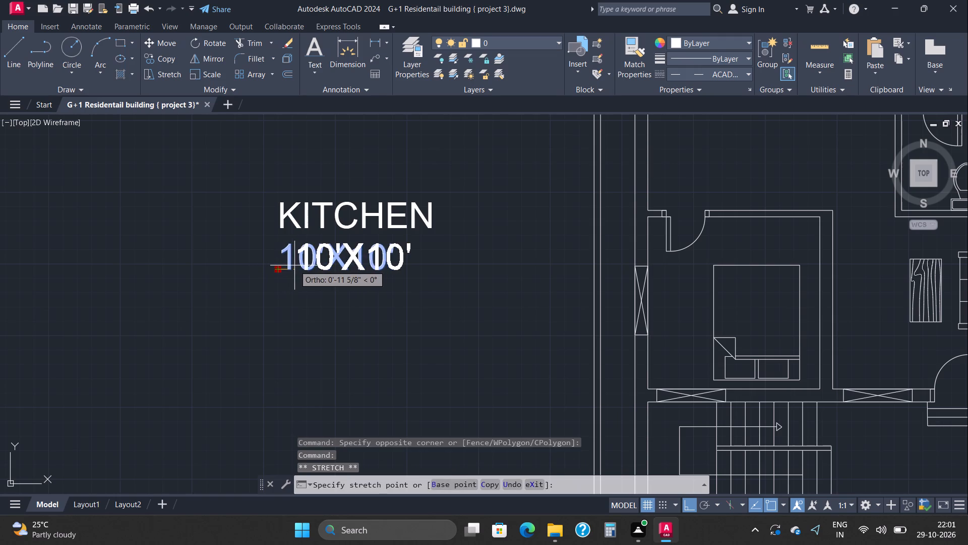
{"action": "left_click", "coordinate": [294, 265]}
{"action": "key", "text": "Escape"}
{"action": "key", "text": "Escape"}
{"action": "key", "text": "Escape"}
{"action": "key", "text": "Escape"}
{"action": "key", "text": "Escape"}
{"action": "key", "text": "Escape"}
{"action": "key", "text": "Escape"}
{"action": "key", "text": "Escape"}
{"action": "key", "text": "Escape"}
{"action": "key", "text": "Escape"}
{"action": "key", "text": "Escape"}
{"action": "key", "text": "Escape"}
{"action": "key", "text": "Escape"}
{"action": "key", "text": "Escape"}
{"action": "key", "text": "Escape"}
{"action": "key", "text": "Escape"}
{"action": "key", "text": "Escape"}
{"action": "key", "text": "Escape"}
{"action": "key", "text": "Escape"}
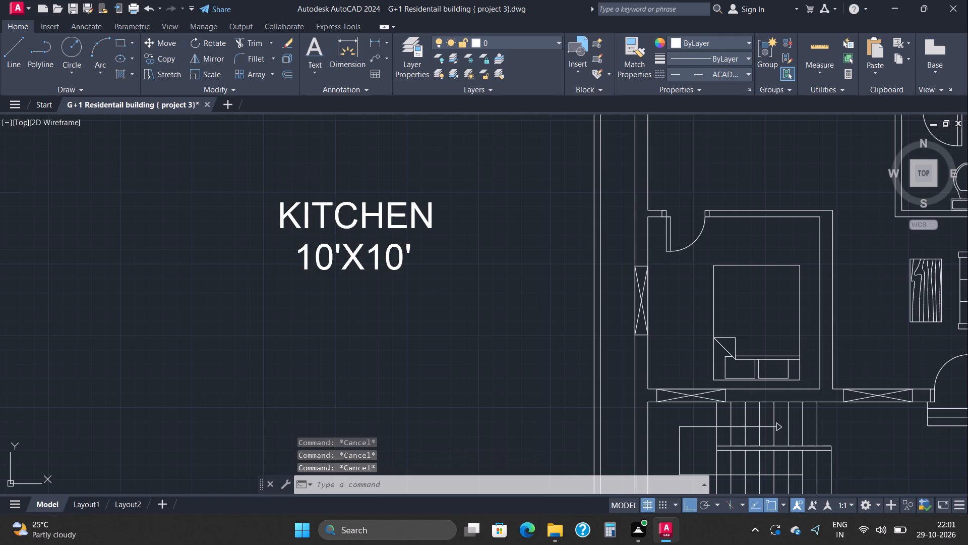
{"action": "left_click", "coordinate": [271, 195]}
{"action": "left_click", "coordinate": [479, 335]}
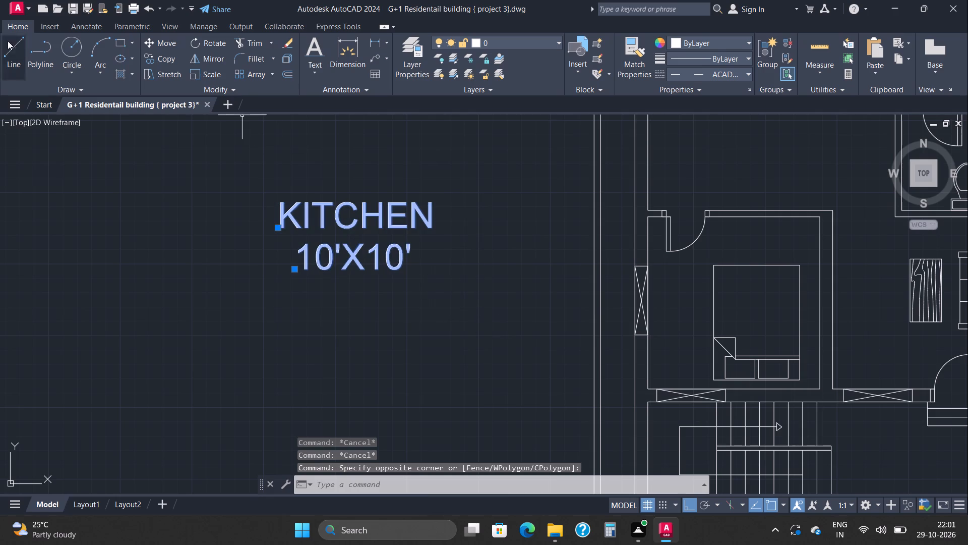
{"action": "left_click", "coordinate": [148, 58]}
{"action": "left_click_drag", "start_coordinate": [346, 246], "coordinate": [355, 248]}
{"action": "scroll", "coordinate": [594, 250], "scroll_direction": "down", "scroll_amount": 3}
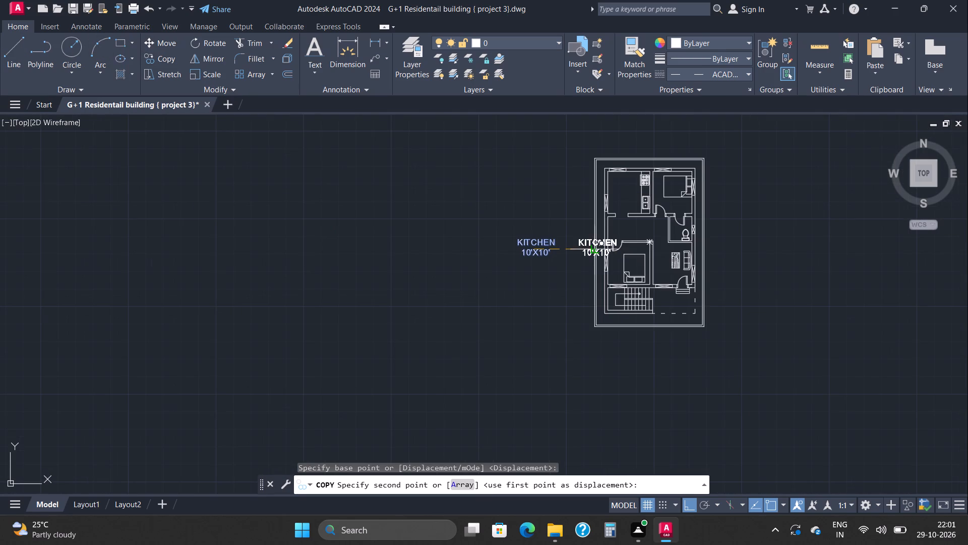
Turn off Ortho mode so that label copies can be placed in any direction.
{"action": "left_click", "coordinate": [689, 502]}
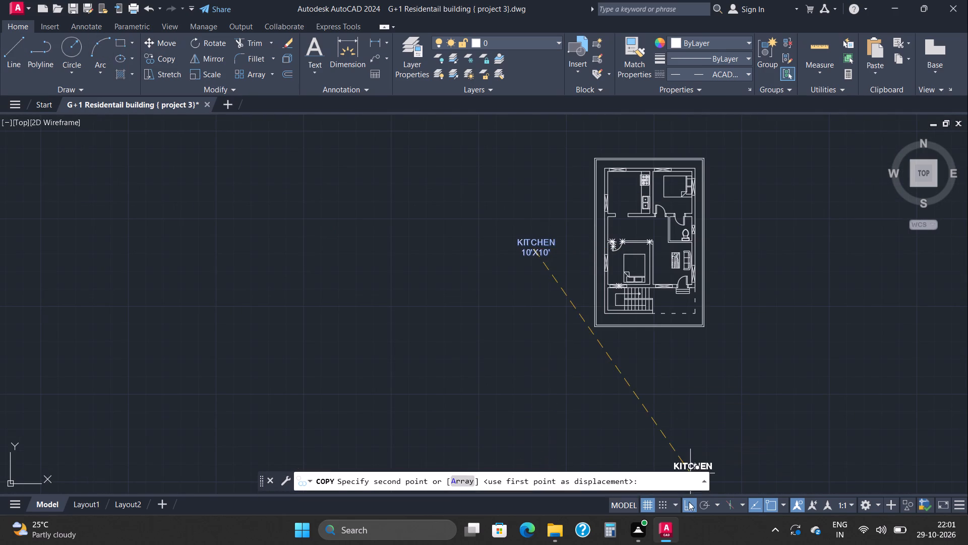
{"action": "scroll", "coordinate": [642, 195], "scroll_direction": "up", "scroll_amount": 3}
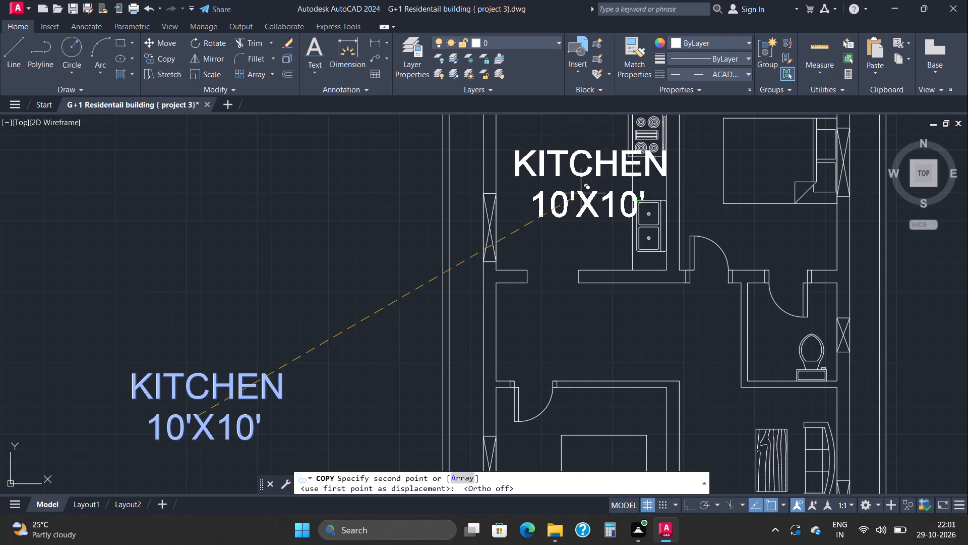
{"action": "key", "text": "Escape"}
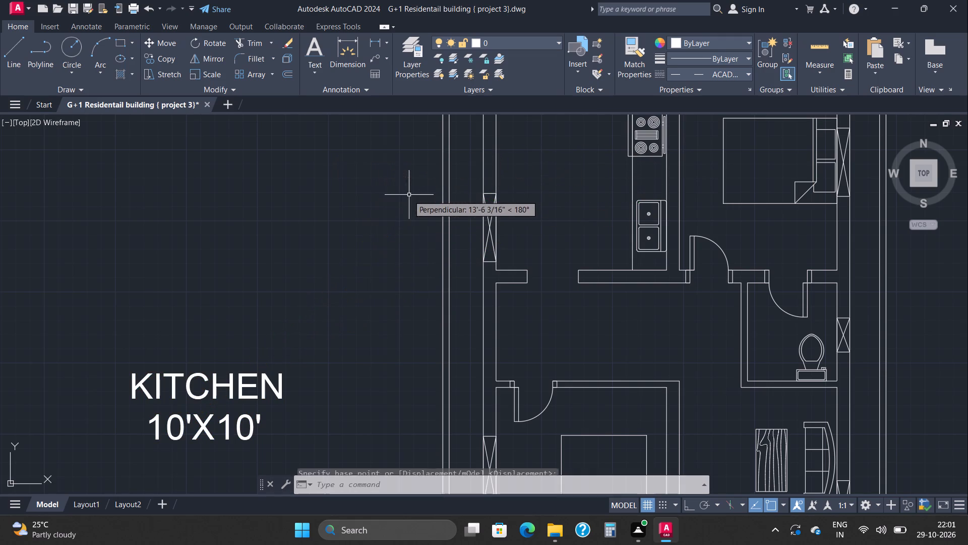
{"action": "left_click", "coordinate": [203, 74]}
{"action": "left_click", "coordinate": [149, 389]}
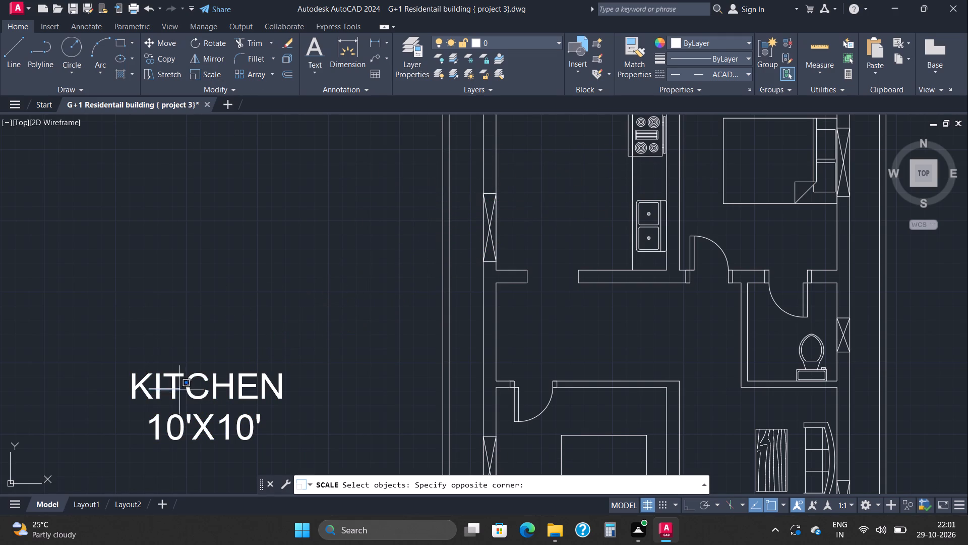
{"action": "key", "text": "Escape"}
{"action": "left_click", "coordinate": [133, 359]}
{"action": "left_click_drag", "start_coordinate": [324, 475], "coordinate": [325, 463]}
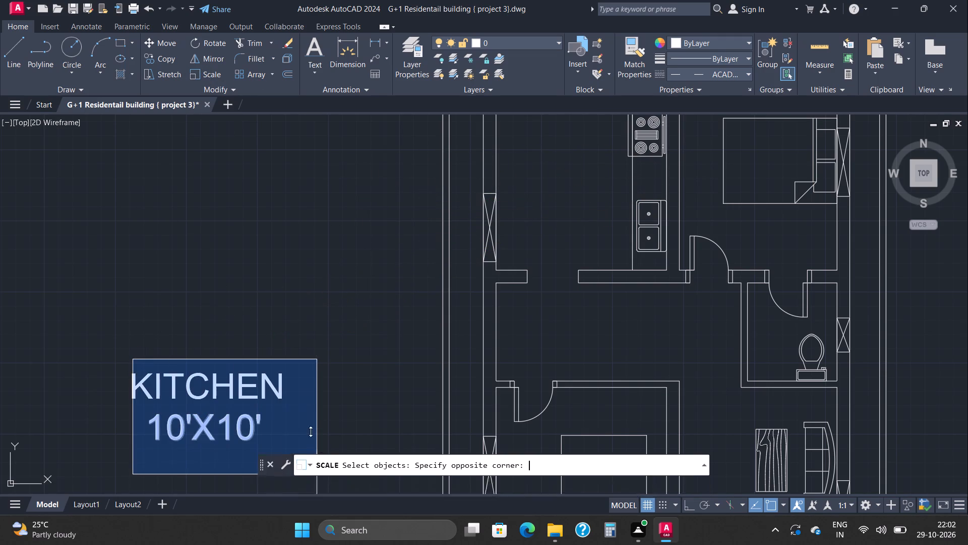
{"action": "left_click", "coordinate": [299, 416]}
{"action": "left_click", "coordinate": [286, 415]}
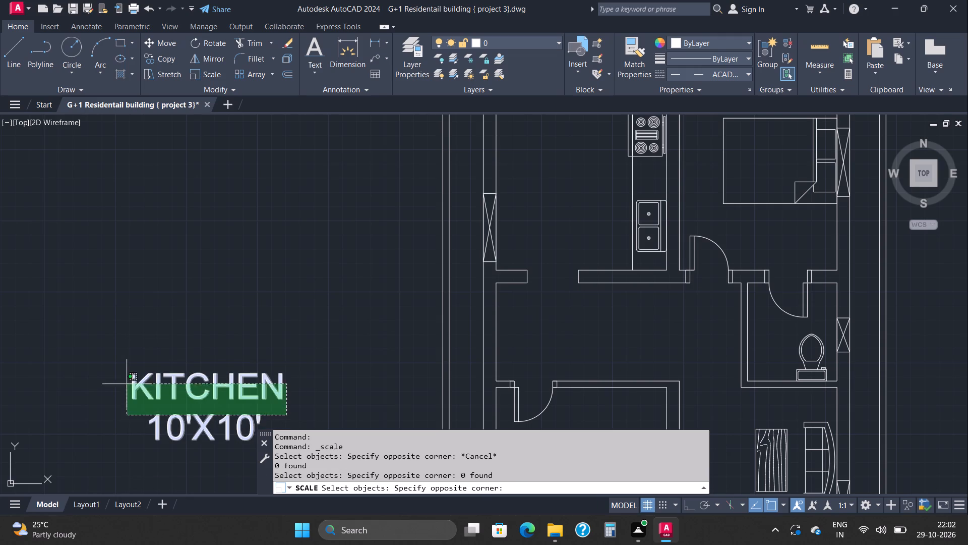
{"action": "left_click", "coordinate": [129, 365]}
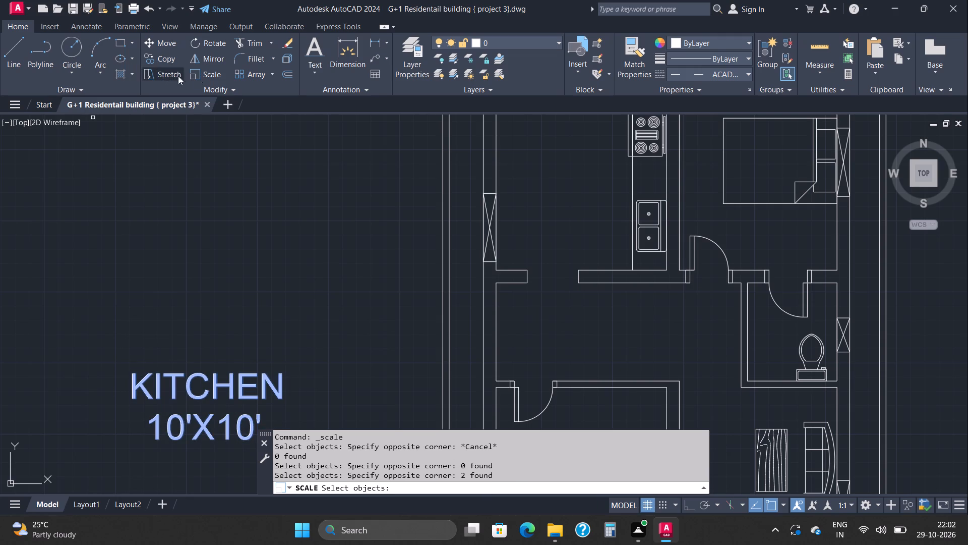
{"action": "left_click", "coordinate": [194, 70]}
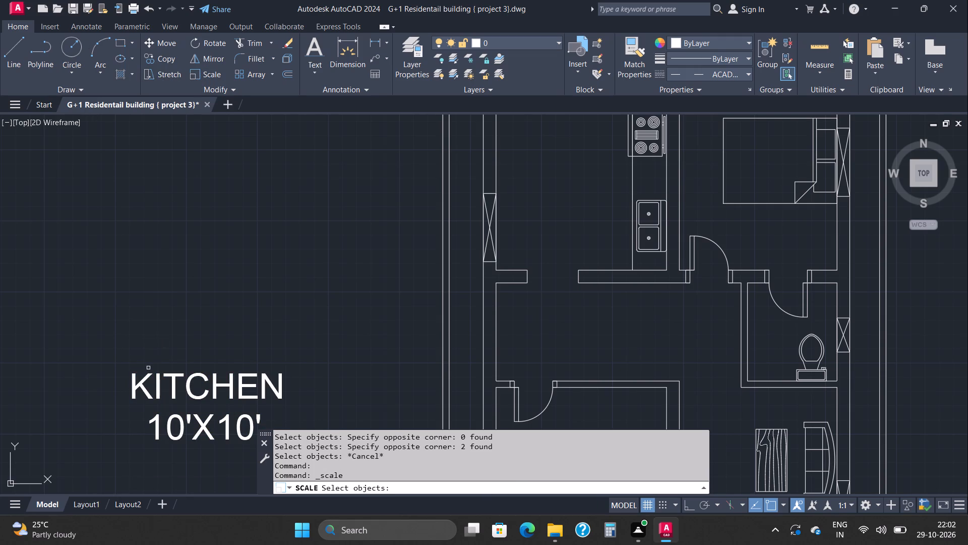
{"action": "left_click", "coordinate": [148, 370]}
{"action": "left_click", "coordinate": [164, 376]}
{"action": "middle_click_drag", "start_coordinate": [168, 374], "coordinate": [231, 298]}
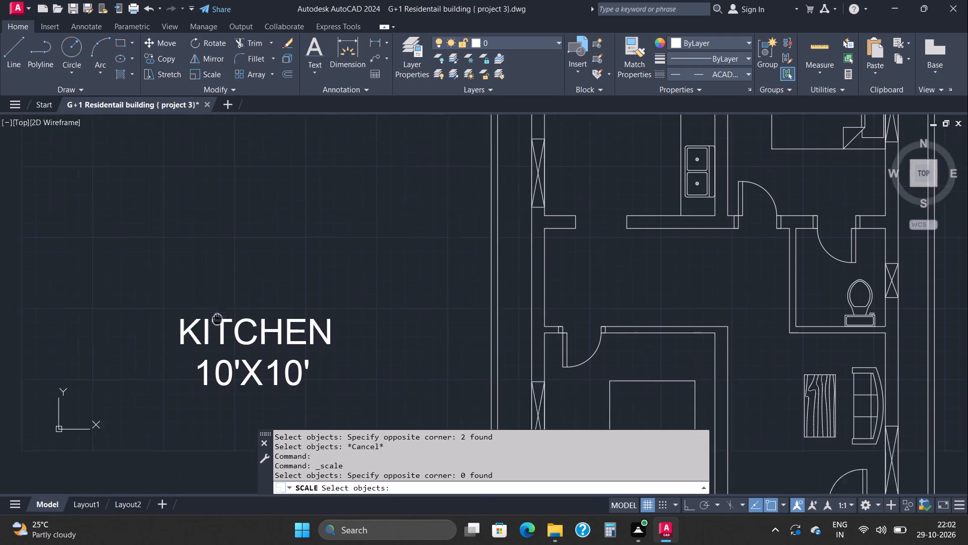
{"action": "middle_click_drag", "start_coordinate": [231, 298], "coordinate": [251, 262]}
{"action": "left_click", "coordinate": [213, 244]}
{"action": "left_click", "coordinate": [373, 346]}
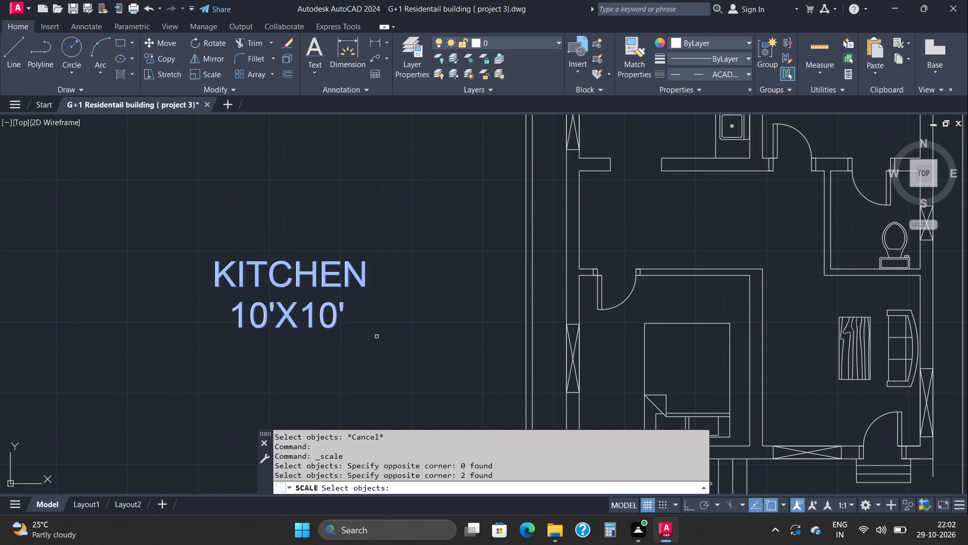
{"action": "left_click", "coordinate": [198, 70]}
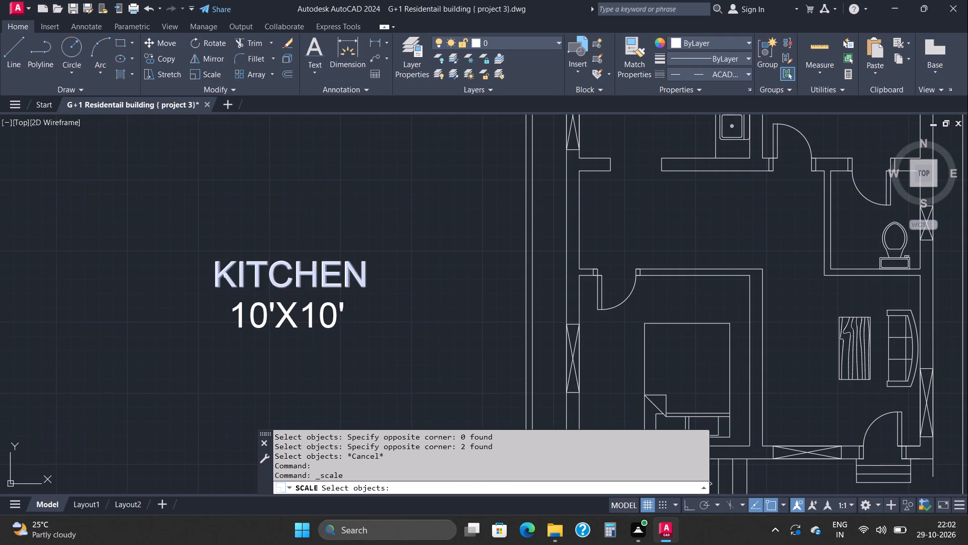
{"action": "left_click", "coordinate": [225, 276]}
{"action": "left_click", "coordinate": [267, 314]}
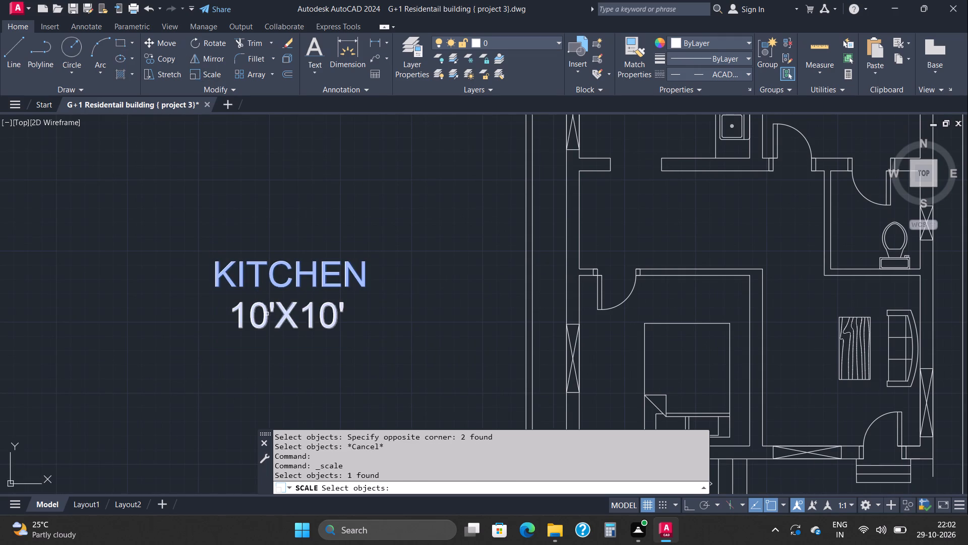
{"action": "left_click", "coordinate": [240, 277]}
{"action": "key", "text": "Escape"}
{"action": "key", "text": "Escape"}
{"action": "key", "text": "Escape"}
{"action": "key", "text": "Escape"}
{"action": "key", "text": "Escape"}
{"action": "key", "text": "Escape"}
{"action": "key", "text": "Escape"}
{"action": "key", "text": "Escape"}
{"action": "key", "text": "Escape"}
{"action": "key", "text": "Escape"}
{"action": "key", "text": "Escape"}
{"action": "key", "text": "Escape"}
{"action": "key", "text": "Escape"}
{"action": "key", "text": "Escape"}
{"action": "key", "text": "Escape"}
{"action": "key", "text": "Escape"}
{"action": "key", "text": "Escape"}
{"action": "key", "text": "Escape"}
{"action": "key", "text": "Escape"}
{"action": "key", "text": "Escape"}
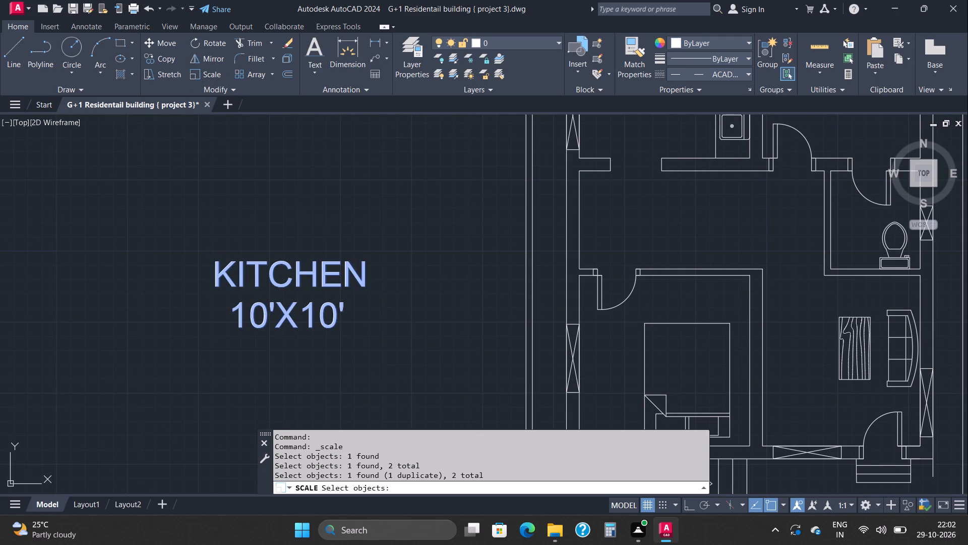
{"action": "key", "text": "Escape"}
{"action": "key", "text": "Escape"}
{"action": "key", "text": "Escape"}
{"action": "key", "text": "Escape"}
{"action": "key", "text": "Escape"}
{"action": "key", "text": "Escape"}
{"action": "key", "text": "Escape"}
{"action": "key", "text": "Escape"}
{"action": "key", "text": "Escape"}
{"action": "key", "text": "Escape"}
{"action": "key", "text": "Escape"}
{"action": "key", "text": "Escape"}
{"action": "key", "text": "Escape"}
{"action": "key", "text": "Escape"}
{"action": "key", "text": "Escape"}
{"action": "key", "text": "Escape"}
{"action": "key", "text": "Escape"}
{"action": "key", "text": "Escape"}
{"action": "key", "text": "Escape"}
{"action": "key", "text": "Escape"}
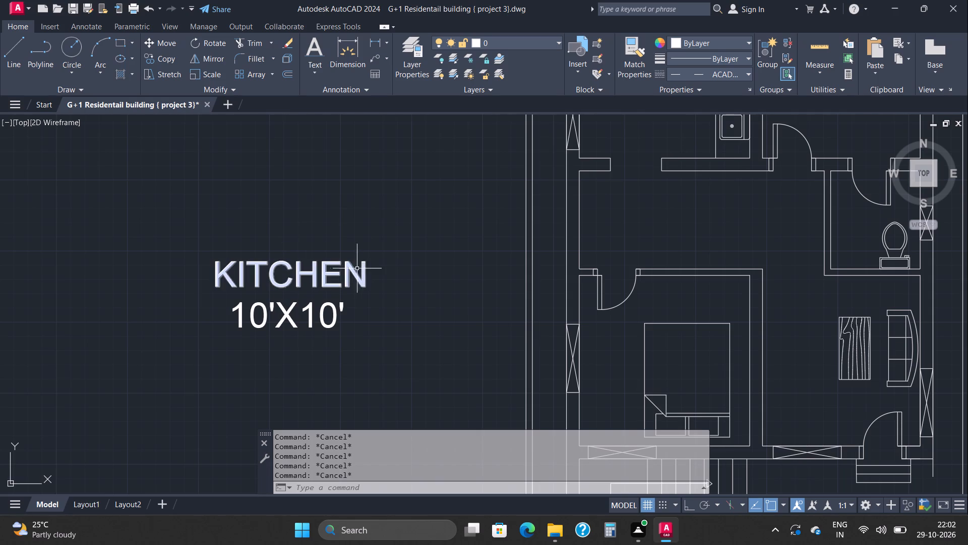
Scale both lines of the KITCHEN 10'X10' label west of the plan down freehand to roughly three-quarters of their size.
{"action": "scroll", "coordinate": [393, 265], "scroll_direction": "down", "scroll_amount": 2}
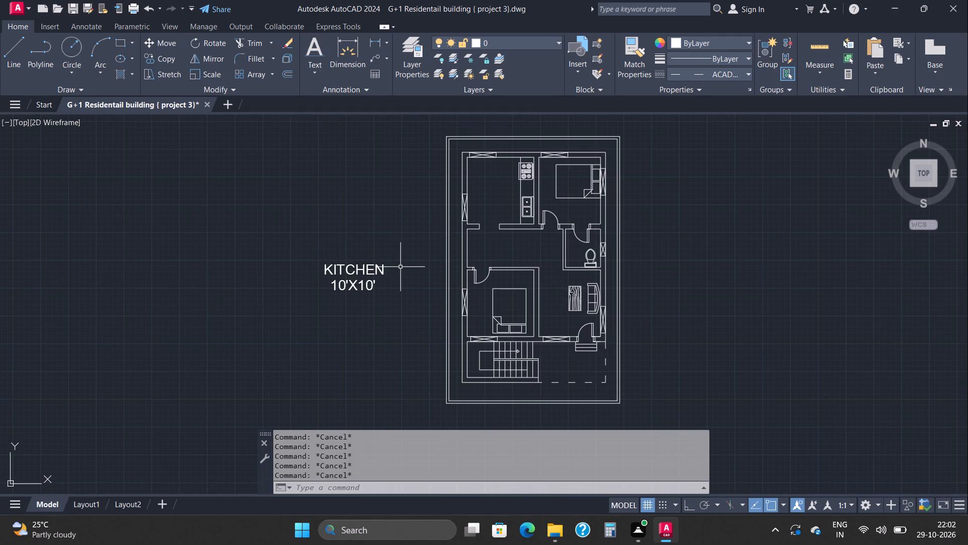
{"action": "key", "text": "Escape"}
{"action": "key", "text": "Escape"}
{"action": "key", "text": "Escape"}
{"action": "key", "text": "Escape"}
{"action": "key", "text": "Escape"}
{"action": "key", "text": "Escape"}
{"action": "key", "text": "Escape"}
{"action": "key", "text": "Escape"}
{"action": "key", "text": "Escape"}
{"action": "key", "text": "Escape"}
{"action": "key", "text": "Escape"}
{"action": "key", "text": "Escape"}
{"action": "key", "text": "Escape"}
{"action": "key", "text": "Escape"}
{"action": "key", "text": "Escape"}
{"action": "left_click", "coordinate": [321, 255]}
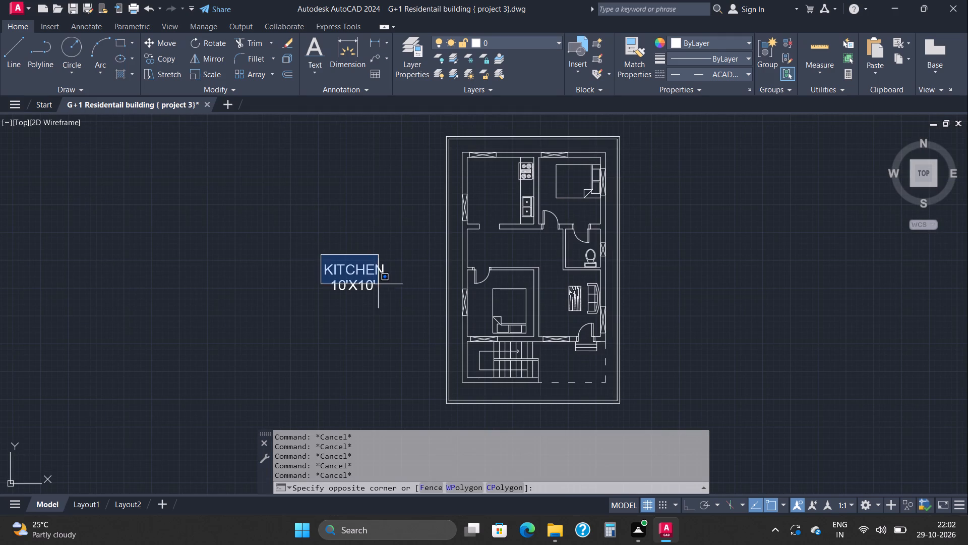
{"action": "left_click", "coordinate": [382, 298]}
{"action": "left_click", "coordinate": [368, 275]}
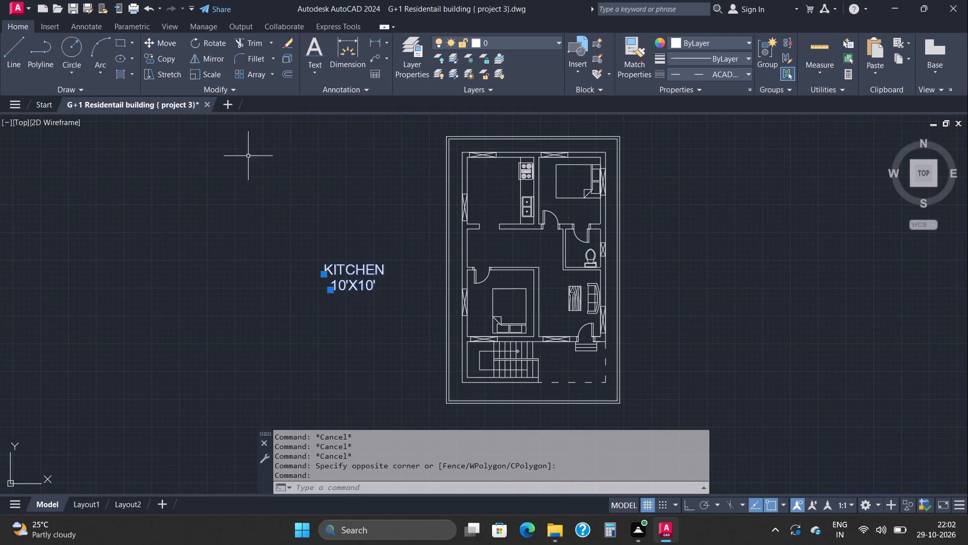
{"action": "left_click", "coordinate": [195, 72]}
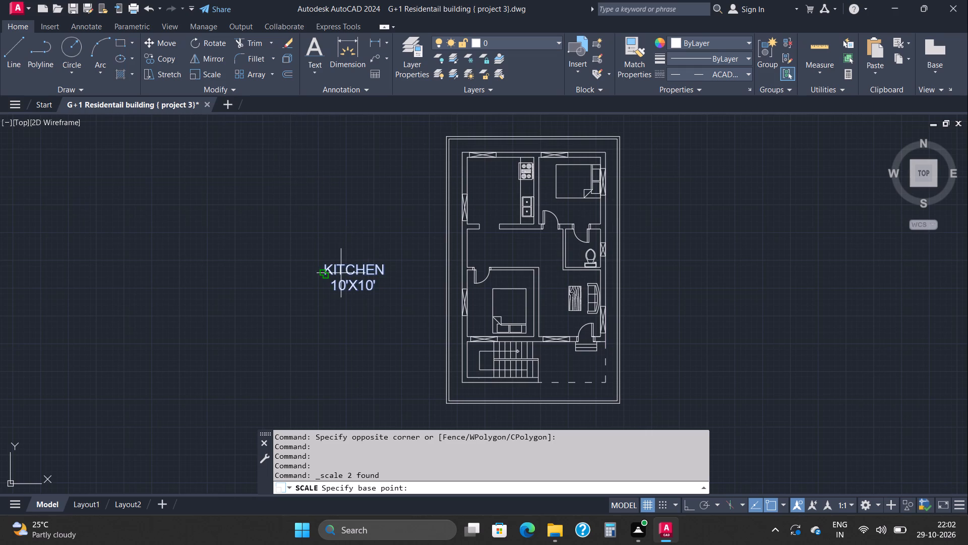
{"action": "left_click", "coordinate": [339, 272]}
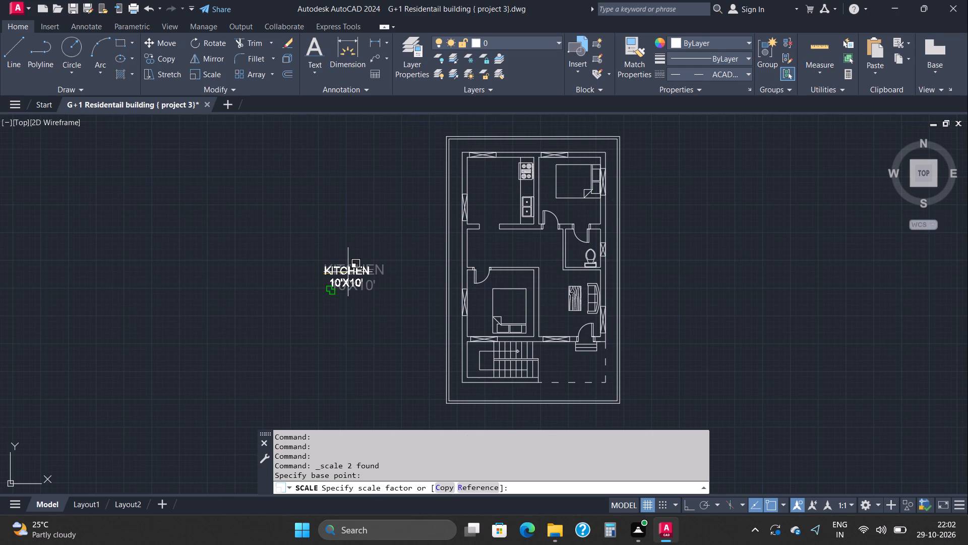
{"action": "left_click", "coordinate": [345, 272]}
{"action": "left_click", "coordinate": [347, 270]}
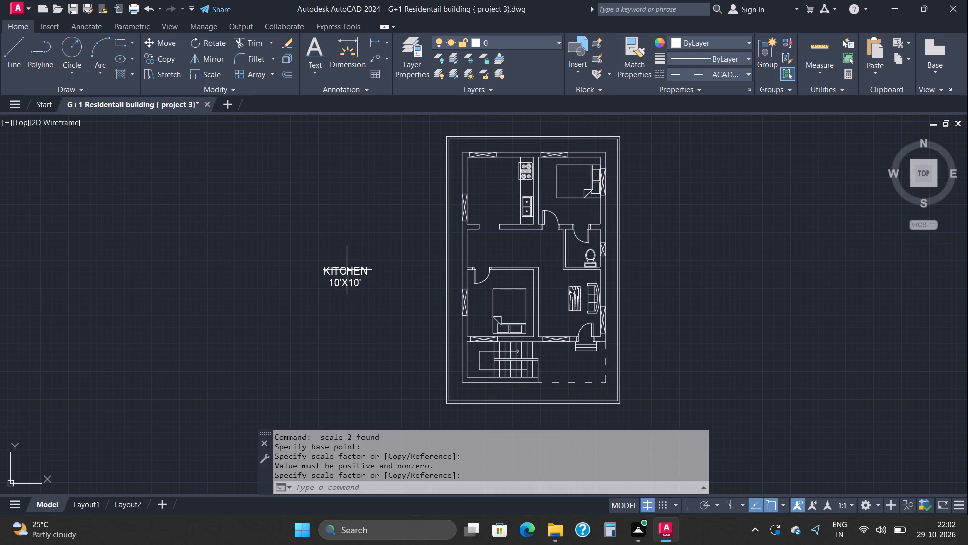
{"action": "key", "text": "Escape"}
{"action": "key", "text": "Escape"}
{"action": "key", "text": "Escape"}
{"action": "key", "text": "Escape"}
{"action": "key", "text": "Escape"}
{"action": "key", "text": "Escape"}
{"action": "key", "text": "Escape"}
{"action": "key", "text": "Escape"}
{"action": "key", "text": "Escape"}
{"action": "key", "text": "Escape"}
{"action": "key", "text": "Escape"}
{"action": "key", "text": "Escape"}
{"action": "key", "text": "Escape"}
{"action": "key", "text": "Escape"}
{"action": "key", "text": "Escape"}
{"action": "key", "text": "Escape"}
{"action": "key", "text": "Escape"}
{"action": "key", "text": "Escape"}
{"action": "key", "text": "Escape"}
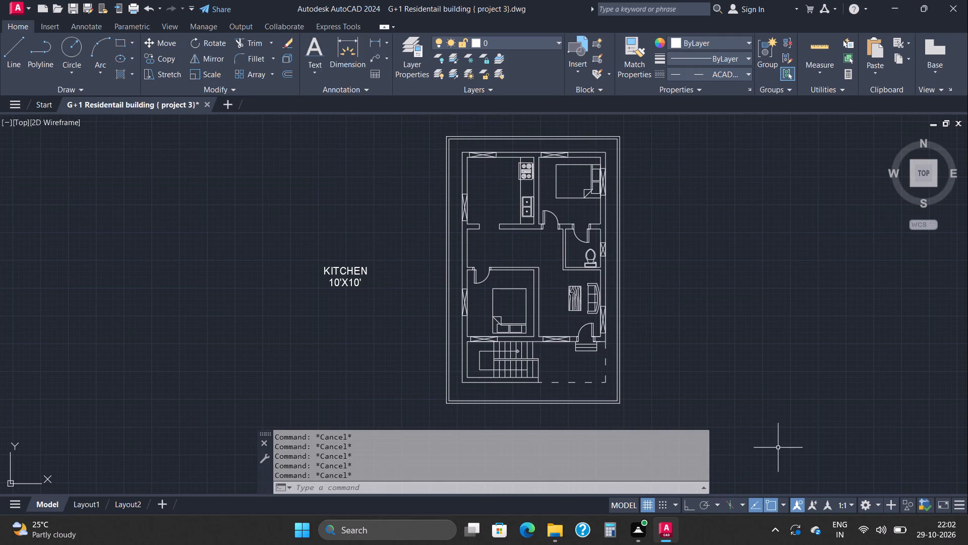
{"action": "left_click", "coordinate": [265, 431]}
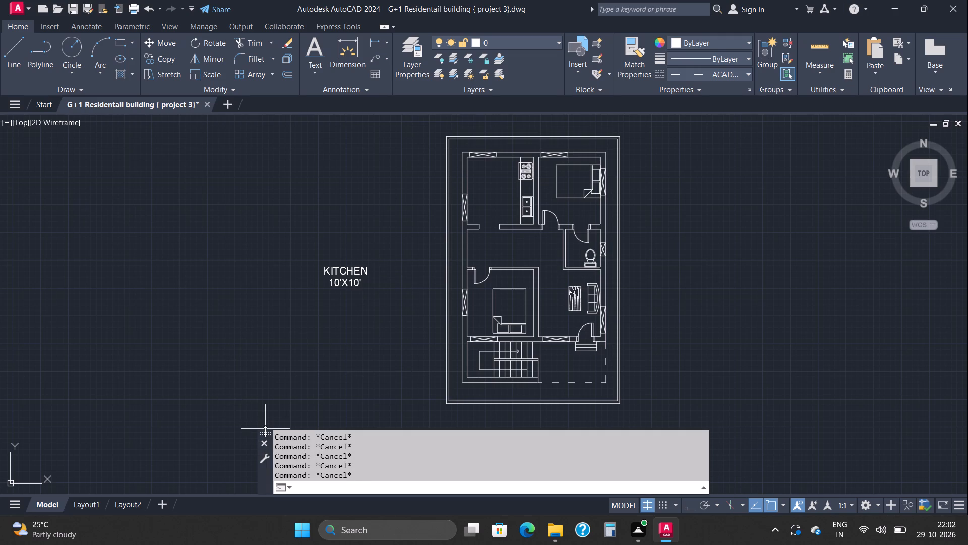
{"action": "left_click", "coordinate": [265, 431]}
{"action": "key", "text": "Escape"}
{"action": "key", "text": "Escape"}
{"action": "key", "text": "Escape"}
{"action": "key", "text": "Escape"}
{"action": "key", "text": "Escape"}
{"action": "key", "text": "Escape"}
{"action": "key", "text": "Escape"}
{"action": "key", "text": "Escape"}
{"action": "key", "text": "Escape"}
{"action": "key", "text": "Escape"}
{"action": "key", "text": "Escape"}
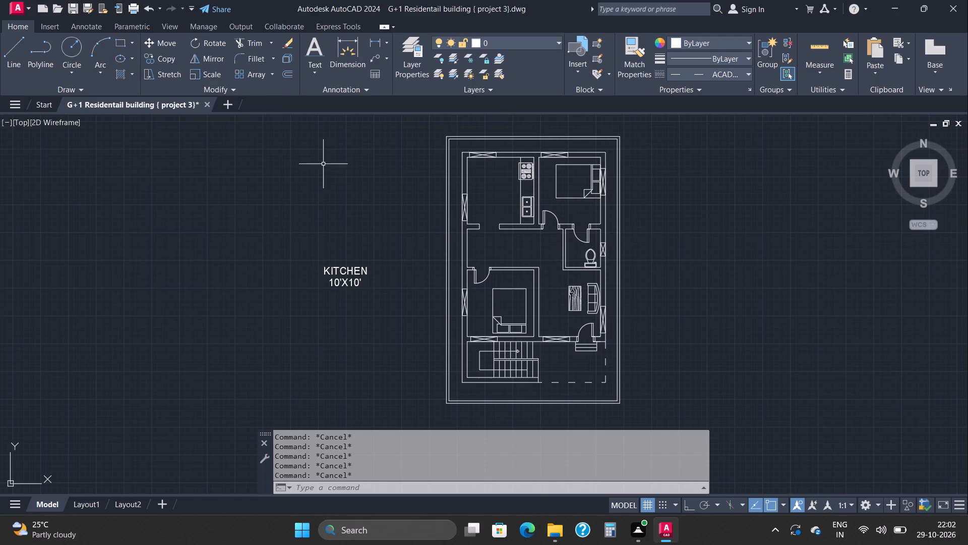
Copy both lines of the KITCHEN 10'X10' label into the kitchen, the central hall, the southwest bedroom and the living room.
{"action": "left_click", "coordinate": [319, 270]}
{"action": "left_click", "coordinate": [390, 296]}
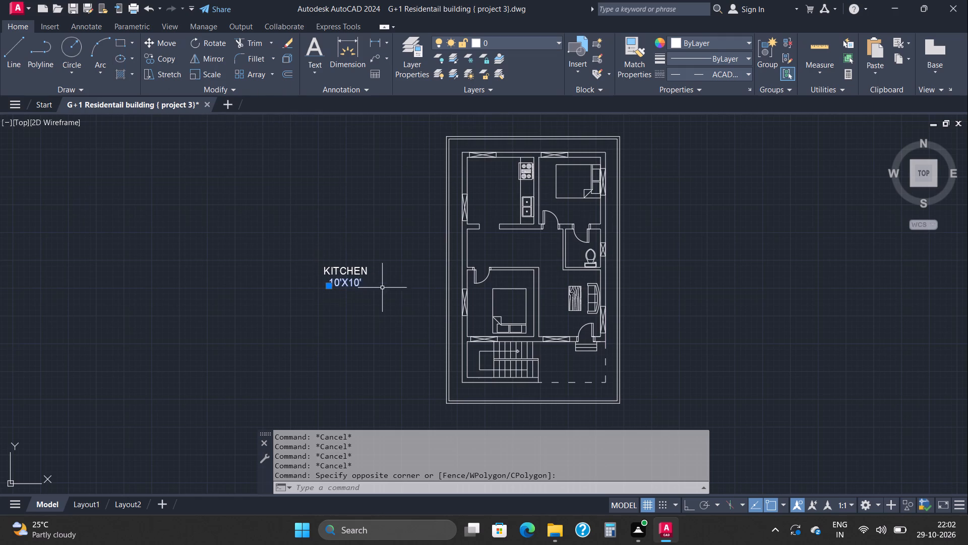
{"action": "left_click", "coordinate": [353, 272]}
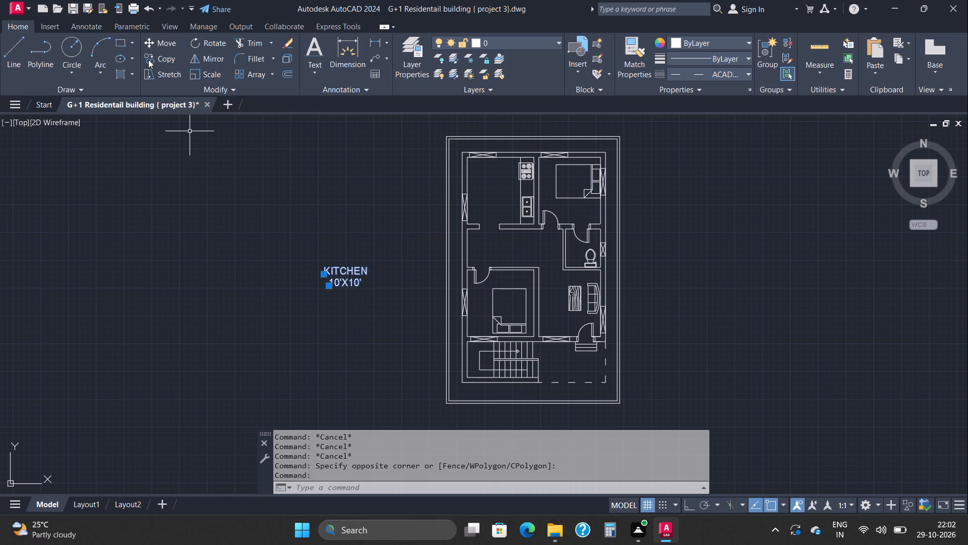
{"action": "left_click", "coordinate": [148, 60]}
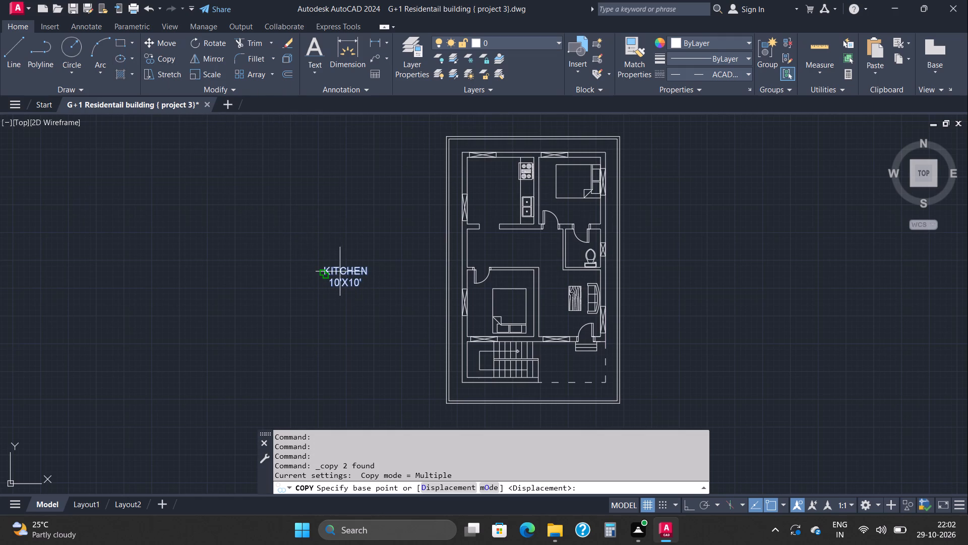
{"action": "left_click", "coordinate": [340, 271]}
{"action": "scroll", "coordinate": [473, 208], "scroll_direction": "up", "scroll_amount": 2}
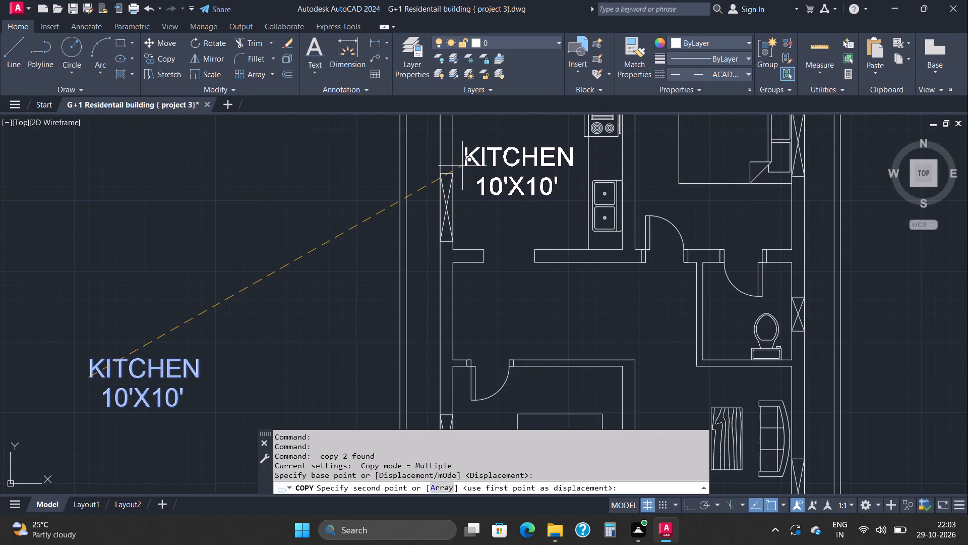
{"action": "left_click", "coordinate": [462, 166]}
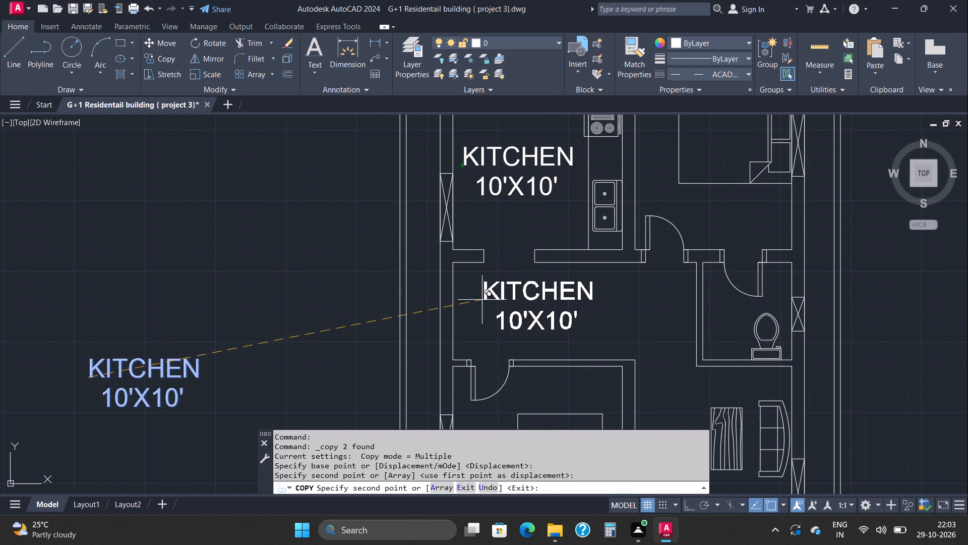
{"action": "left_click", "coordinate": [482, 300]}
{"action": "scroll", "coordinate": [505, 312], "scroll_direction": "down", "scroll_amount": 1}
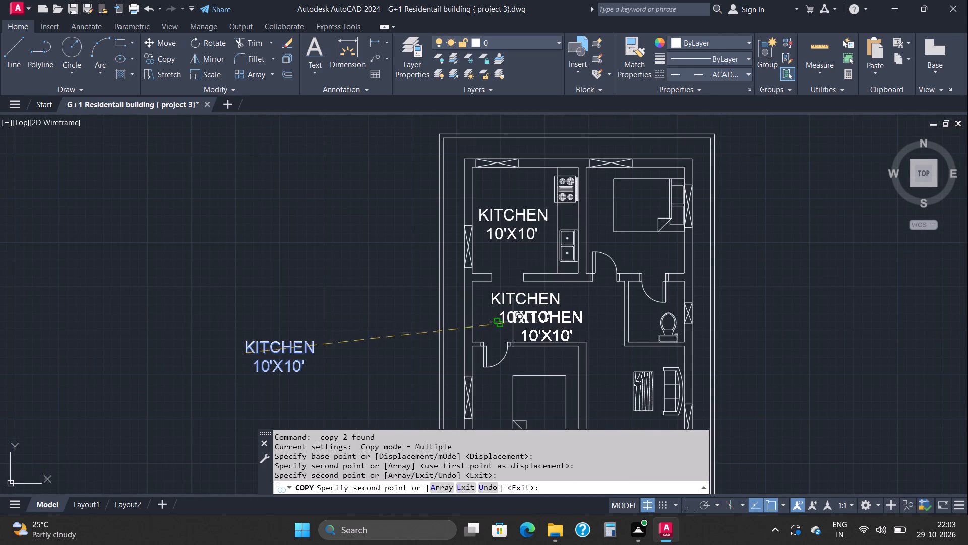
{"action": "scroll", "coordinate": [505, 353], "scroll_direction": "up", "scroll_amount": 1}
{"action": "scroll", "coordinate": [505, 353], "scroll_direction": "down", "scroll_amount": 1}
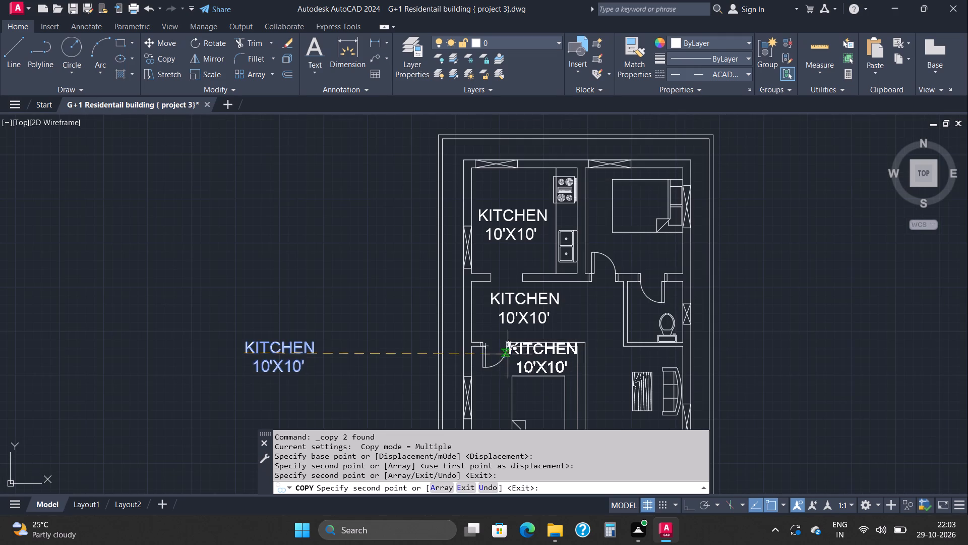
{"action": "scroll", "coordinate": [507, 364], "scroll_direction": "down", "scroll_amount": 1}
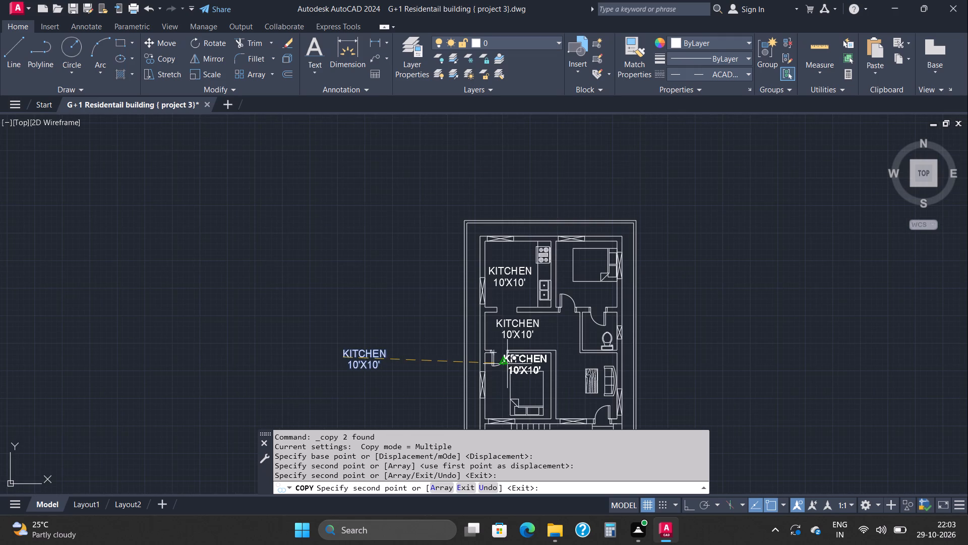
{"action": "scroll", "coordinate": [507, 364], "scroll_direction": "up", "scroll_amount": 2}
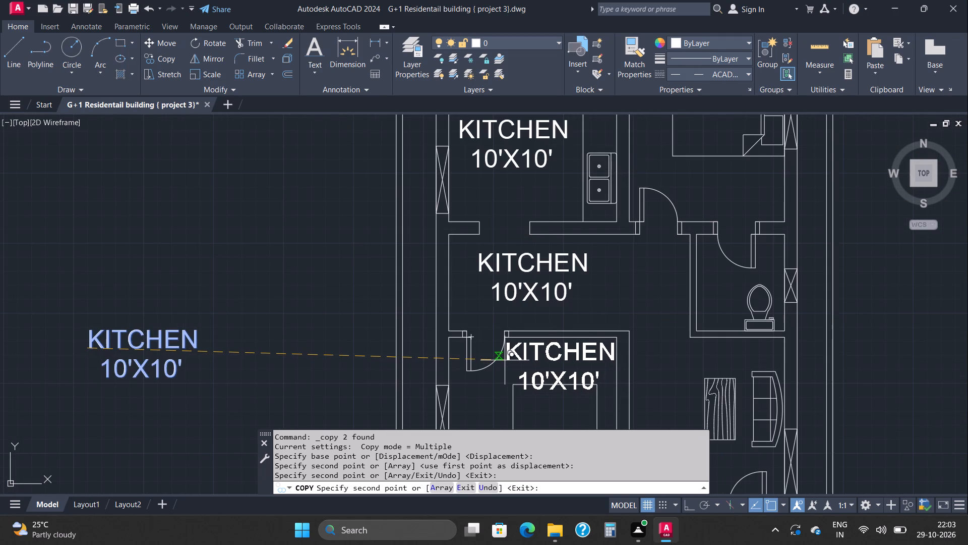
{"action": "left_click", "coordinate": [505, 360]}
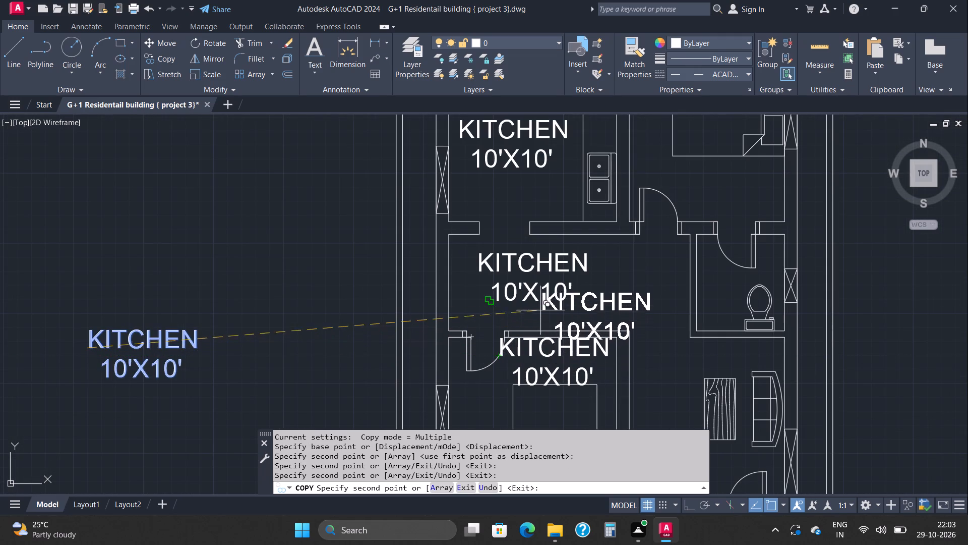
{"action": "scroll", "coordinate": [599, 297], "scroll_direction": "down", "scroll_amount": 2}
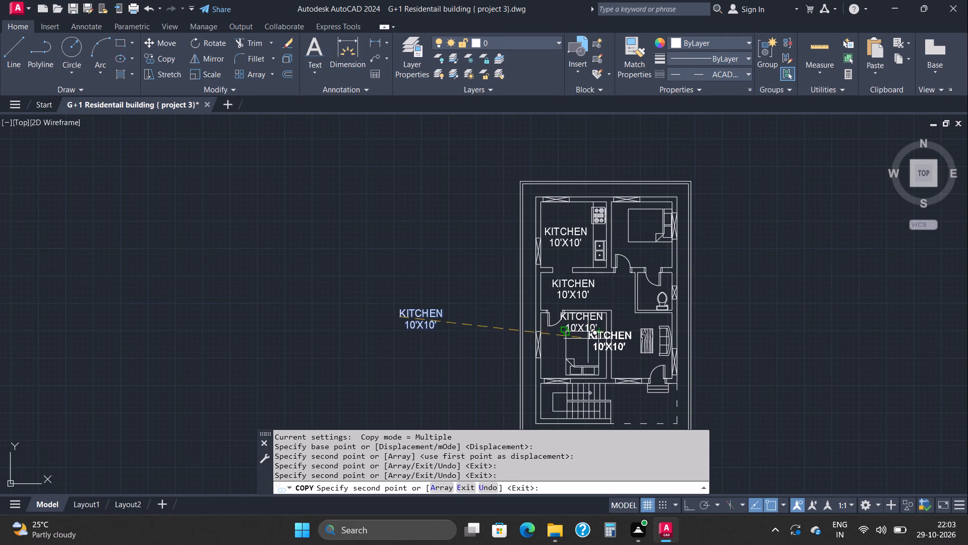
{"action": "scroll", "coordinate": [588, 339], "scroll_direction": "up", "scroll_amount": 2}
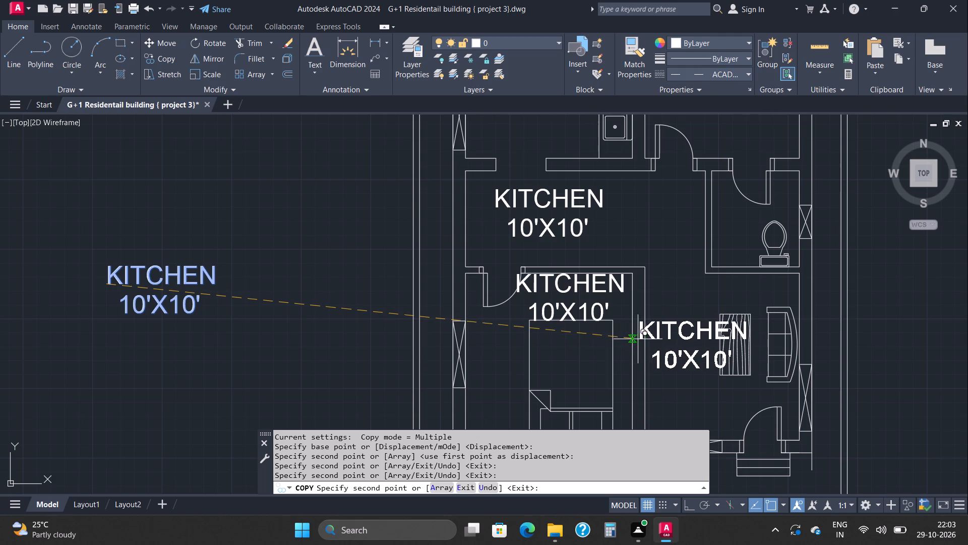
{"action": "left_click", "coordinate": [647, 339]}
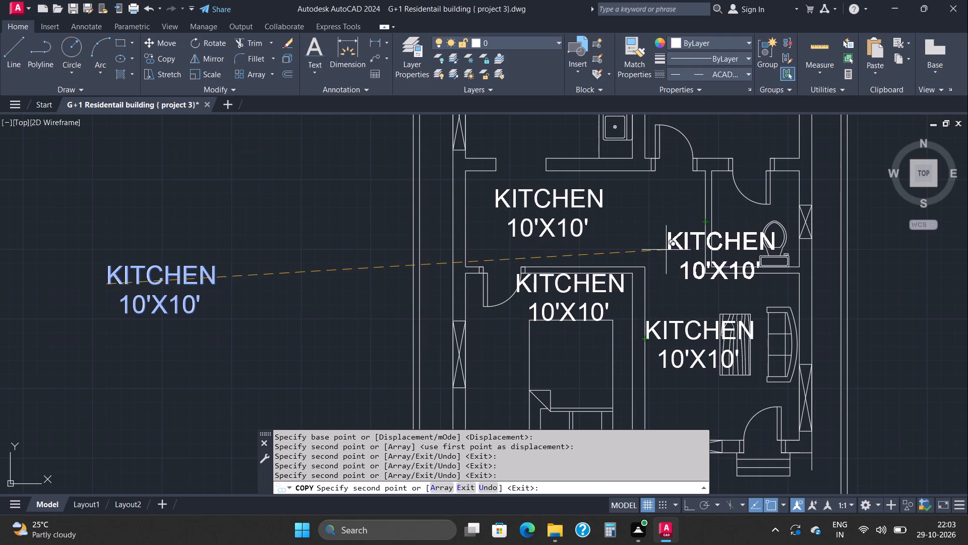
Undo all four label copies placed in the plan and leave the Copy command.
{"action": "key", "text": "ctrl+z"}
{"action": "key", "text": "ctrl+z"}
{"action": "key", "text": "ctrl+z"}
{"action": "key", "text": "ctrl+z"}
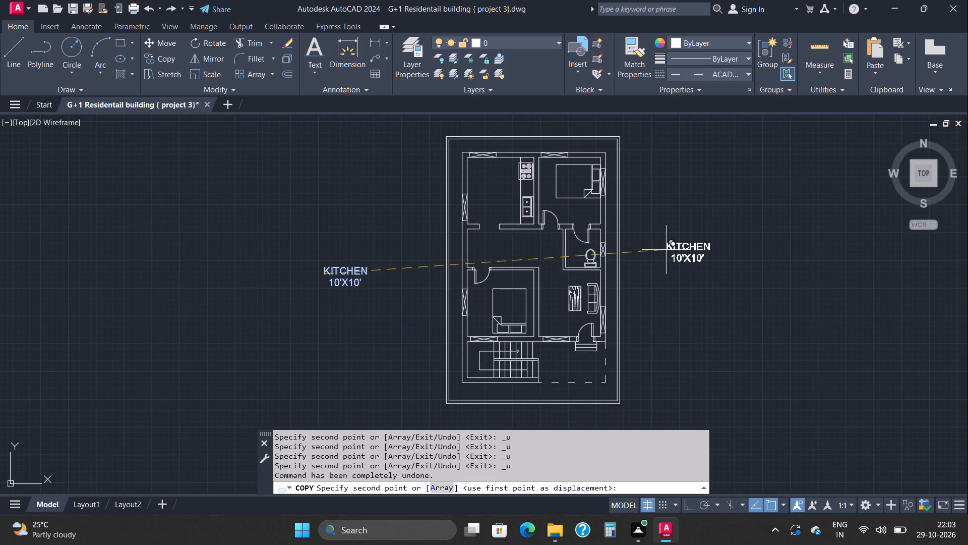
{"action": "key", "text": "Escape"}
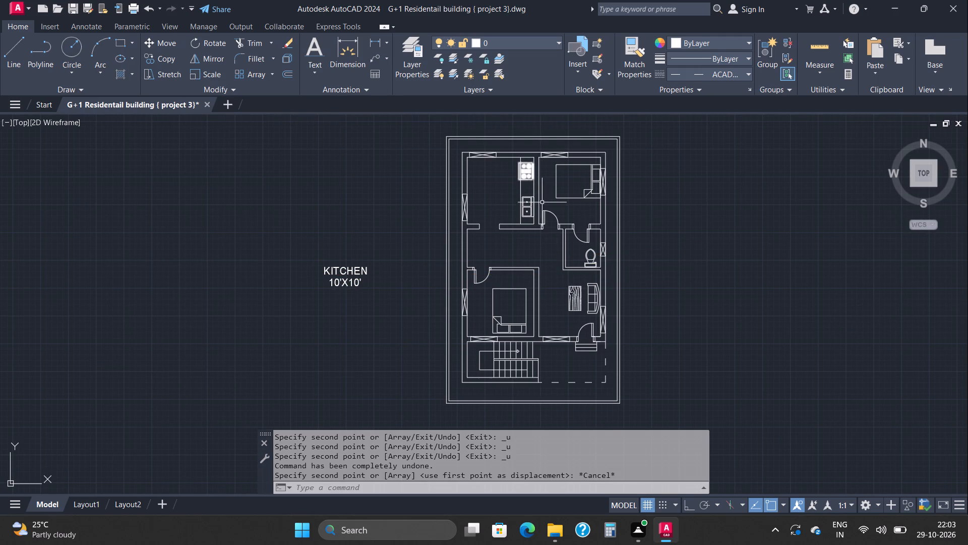
Scale the bed in the southwest bedroom down freehand from its northwest corner to roughly four-fifths of its size.
{"action": "left_click", "coordinate": [499, 289]}
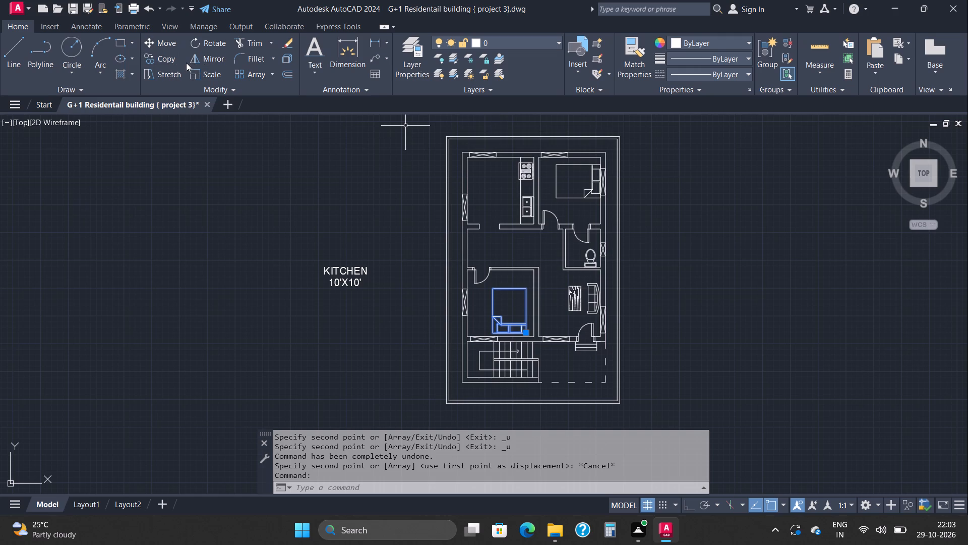
{"action": "left_click", "coordinate": [197, 73]}
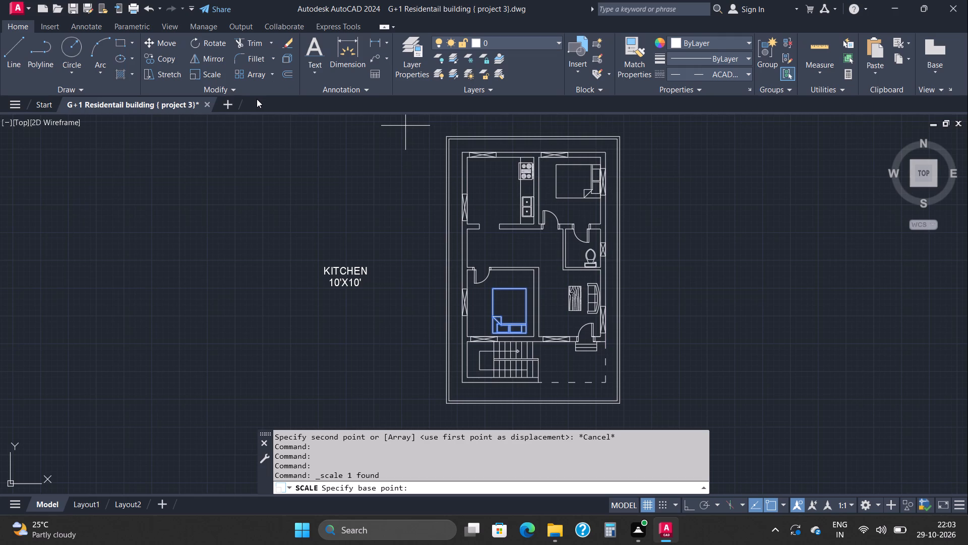
{"action": "left_click", "coordinate": [495, 293]}
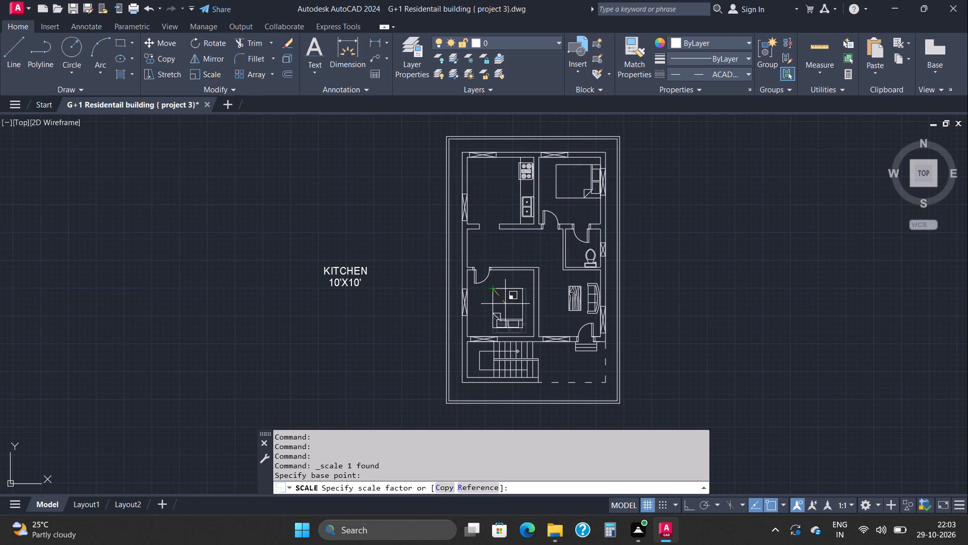
{"action": "left_click", "coordinate": [503, 303]}
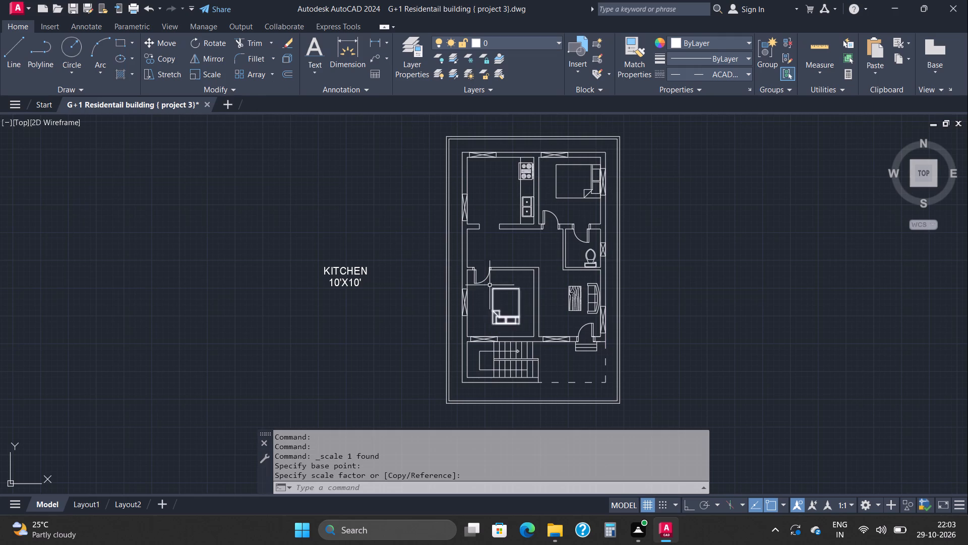
{"action": "key", "text": "Escape"}
{"action": "key", "text": "Escape"}
{"action": "key", "text": "Escape"}
{"action": "key", "text": "Escape"}
{"action": "key", "text": "Escape"}
{"action": "key", "text": "Escape"}
{"action": "key", "text": "Escape"}
{"action": "key", "text": "Escape"}
{"action": "key", "text": "Escape"}
{"action": "key", "text": "Escape"}
{"action": "key", "text": "Escape"}
{"action": "key", "text": "Escape"}
{"action": "key", "text": "Escape"}
{"action": "key", "text": "Escape"}
{"action": "key", "text": "Escape"}
{"action": "key", "text": "Escape"}
{"action": "key", "text": "Escape"}
{"action": "key", "text": "Escape"}
{"action": "key", "text": "Escape"}
{"action": "key", "text": "Escape"}
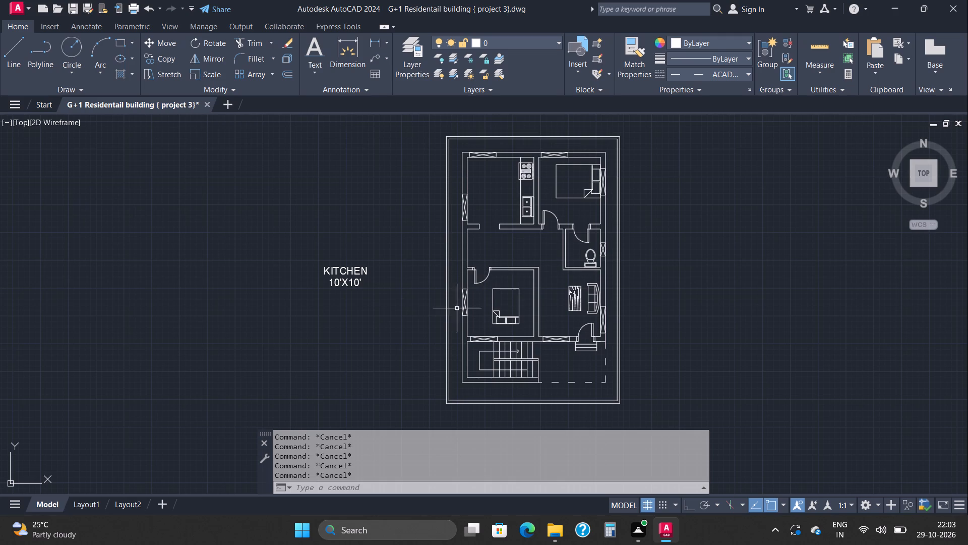
Move the reduced bed slightly southeast, toward the southeast corner of the southwest bedroom.
{"action": "left_click", "coordinate": [503, 319]}
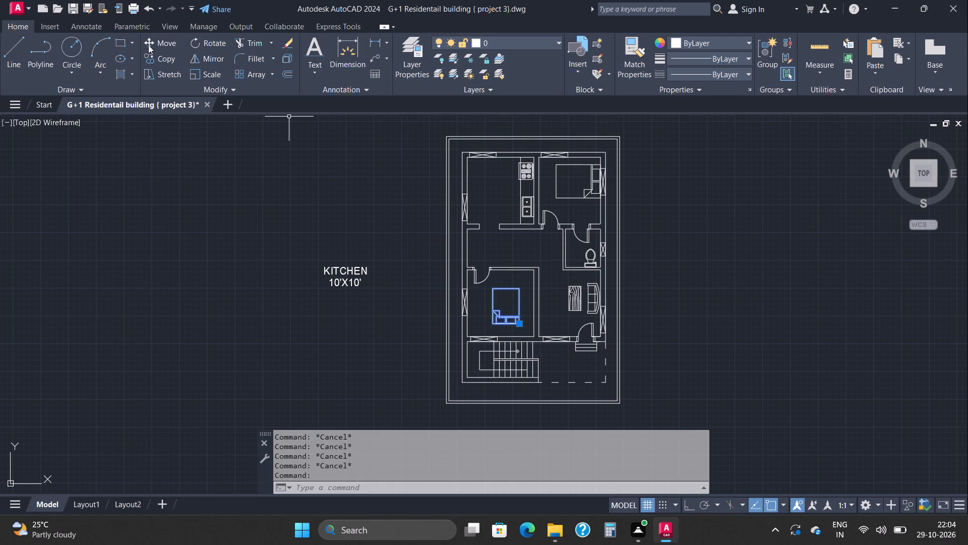
{"action": "left_click", "coordinate": [148, 45]}
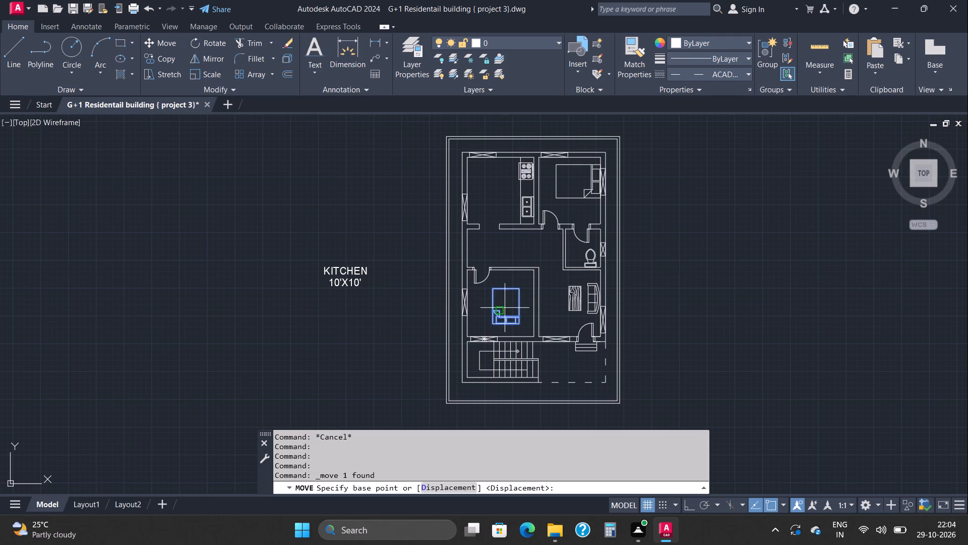
{"action": "left_click", "coordinate": [511, 312]}
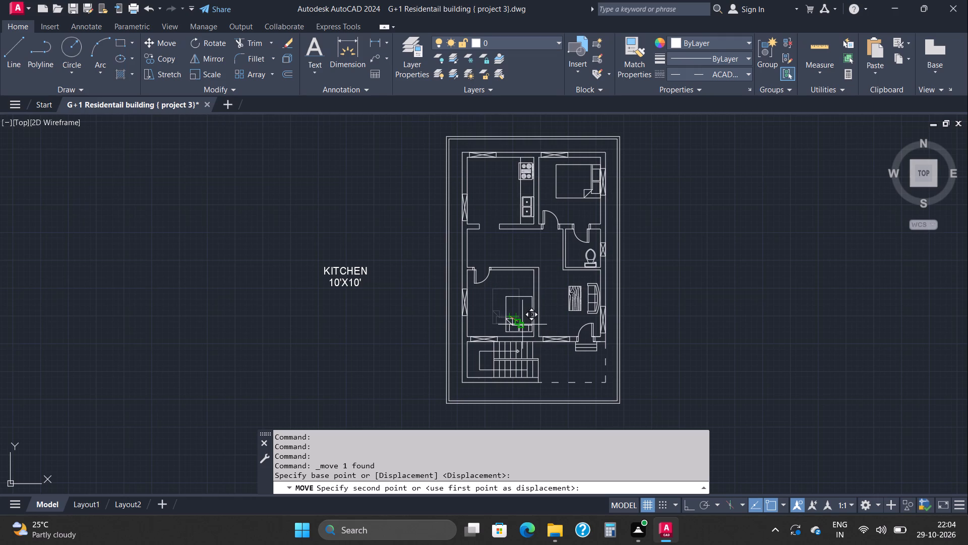
{"action": "left_click", "coordinate": [519, 324]}
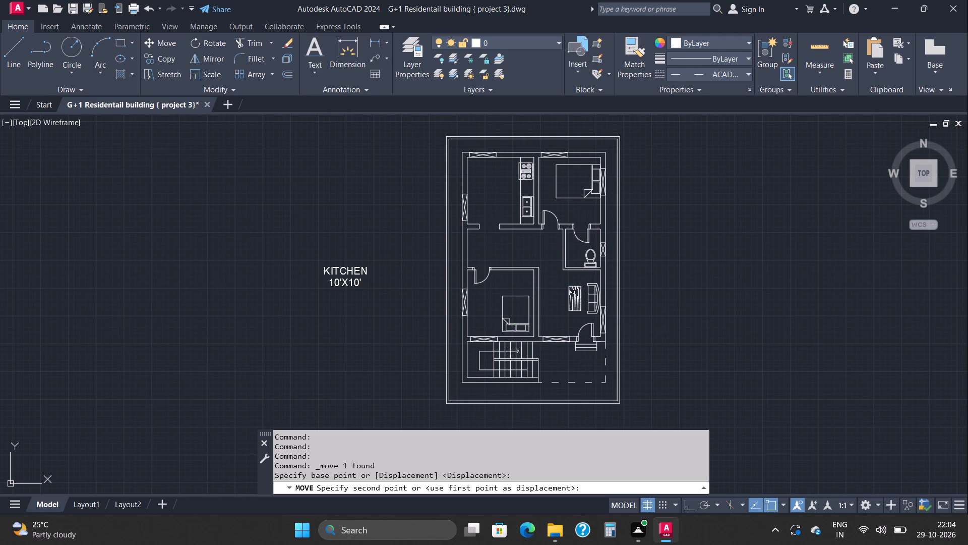
{"action": "key", "text": "Escape"}
{"action": "key", "text": "Escape"}
{"action": "key", "text": "Escape"}
{"action": "key", "text": "Escape"}
{"action": "key", "text": "Escape"}
{"action": "key", "text": "Escape"}
{"action": "key", "text": "Escape"}
{"action": "key", "text": "Escape"}
{"action": "key", "text": "Escape"}
{"action": "key", "text": "Escape"}
{"action": "key", "text": "Escape"}
{"action": "key", "text": "Escape"}
{"action": "key", "text": "Escape"}
{"action": "key", "text": "Escape"}
{"action": "key", "text": "Escape"}
{"action": "key", "text": "Escape"}
{"action": "key", "text": "Escape"}
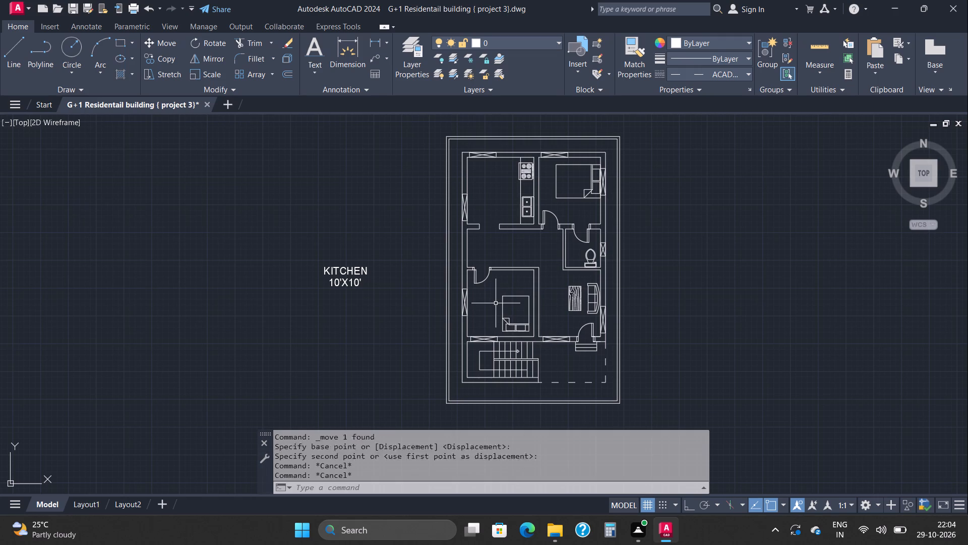
Scale both lines of the KITCHEN 10'X10' label west of the plan down freehand to roughly two-thirds of their size.
{"action": "left_click", "coordinate": [336, 273]}
{"action": "left_click", "coordinate": [345, 280]}
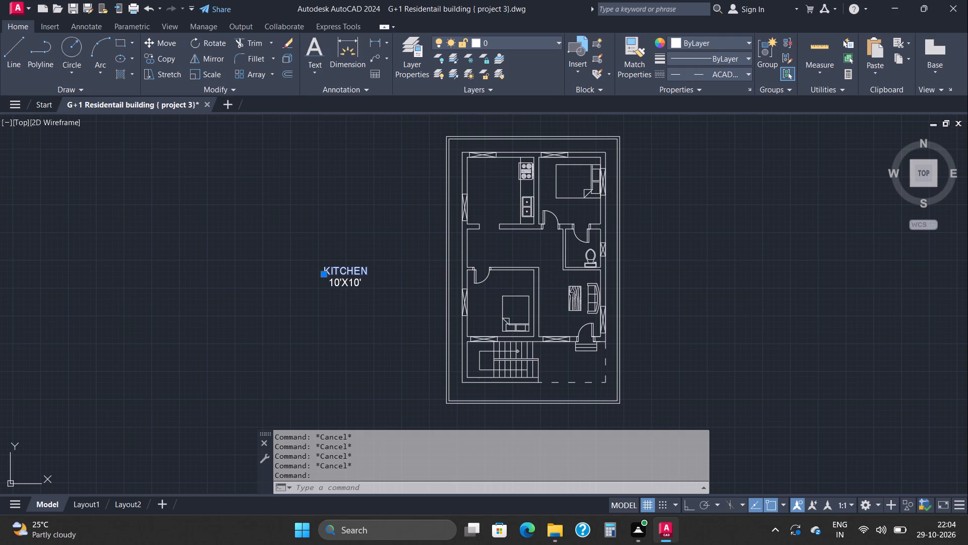
{"action": "left_click", "coordinate": [193, 72]}
{"action": "left_click", "coordinate": [326, 268]}
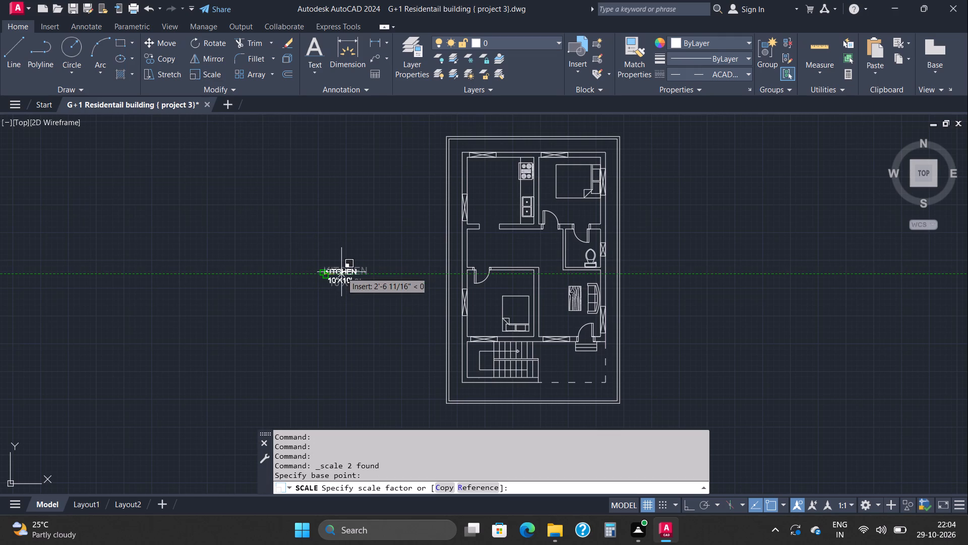
{"action": "left_click", "coordinate": [339, 270]}
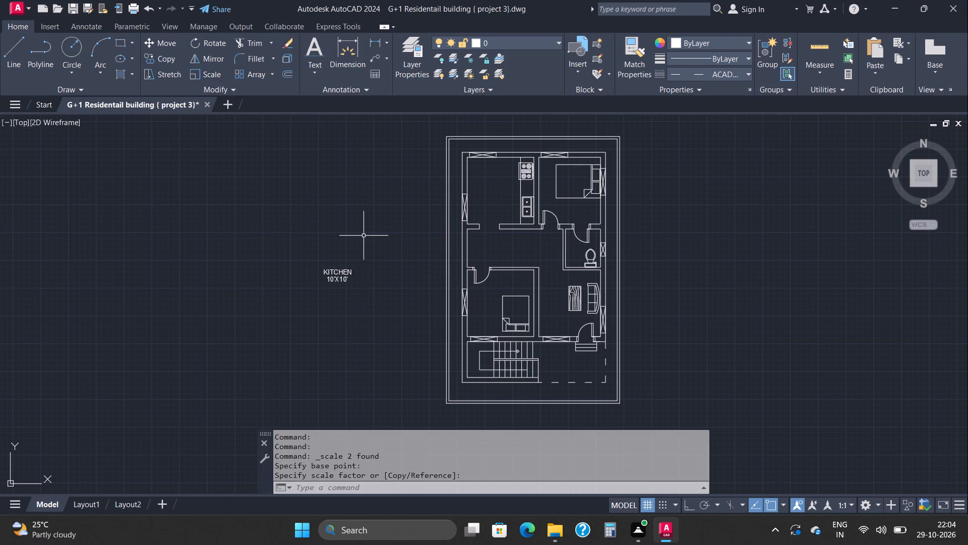
{"action": "key", "text": "Escape"}
{"action": "key", "text": "Escape"}
Copy the reduced KITCHEN 10'X10' label into the kitchen, central passage, southwest bedroom, living area, toilet and northeast bedroom.
{"action": "left_click_drag", "start_coordinate": [301, 257], "coordinate": [362, 287]}
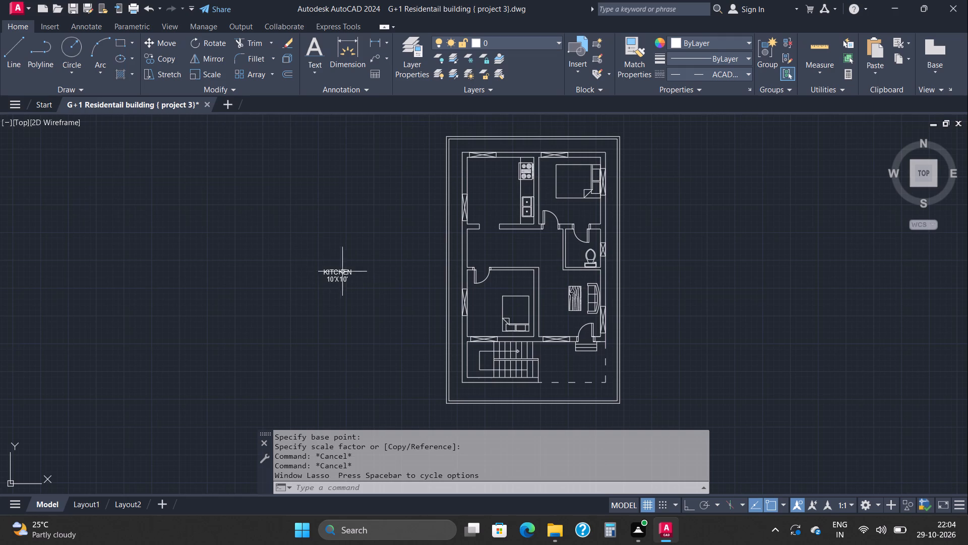
{"action": "left_click", "coordinate": [307, 254]}
{"action": "left_click", "coordinate": [373, 296]}
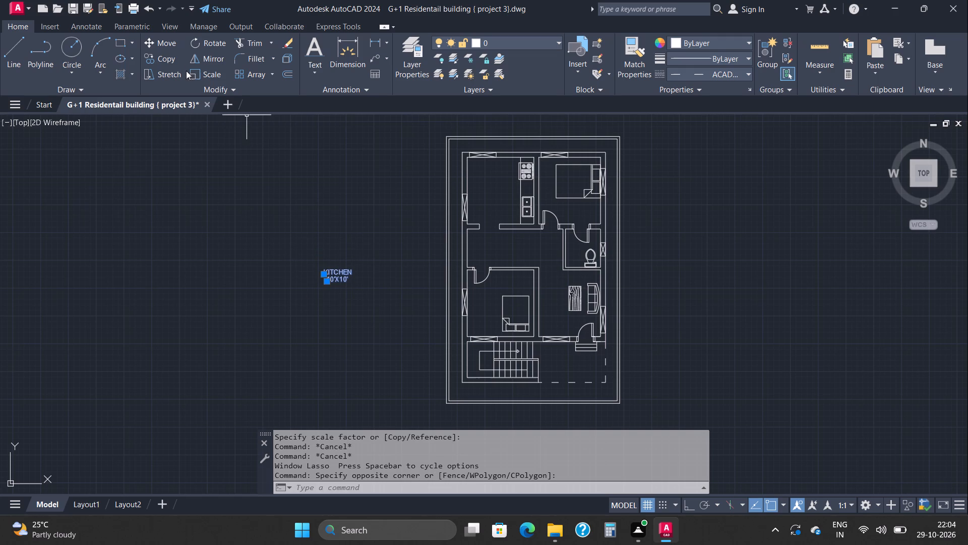
{"action": "left_click", "coordinate": [149, 56]}
{"action": "left_click", "coordinate": [328, 268]}
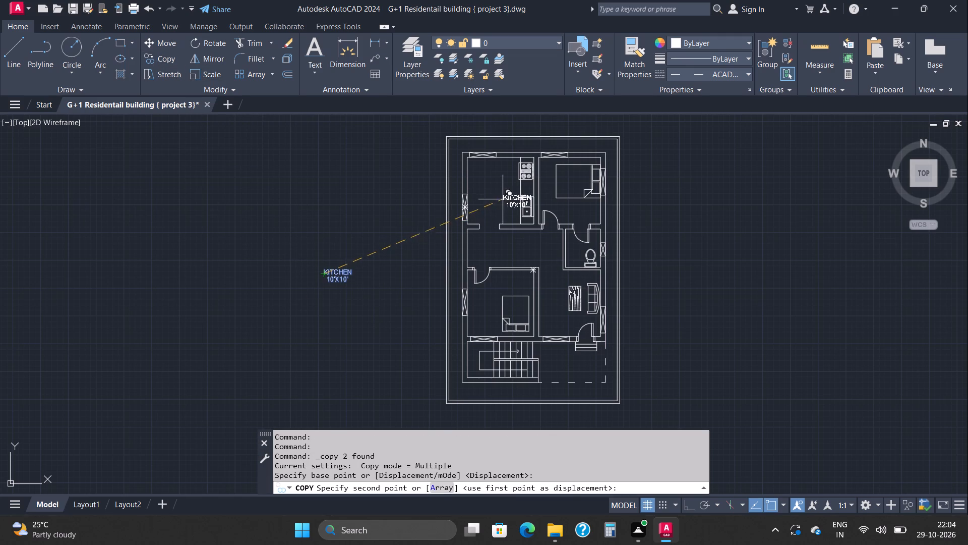
{"action": "left_click", "coordinate": [485, 192]}
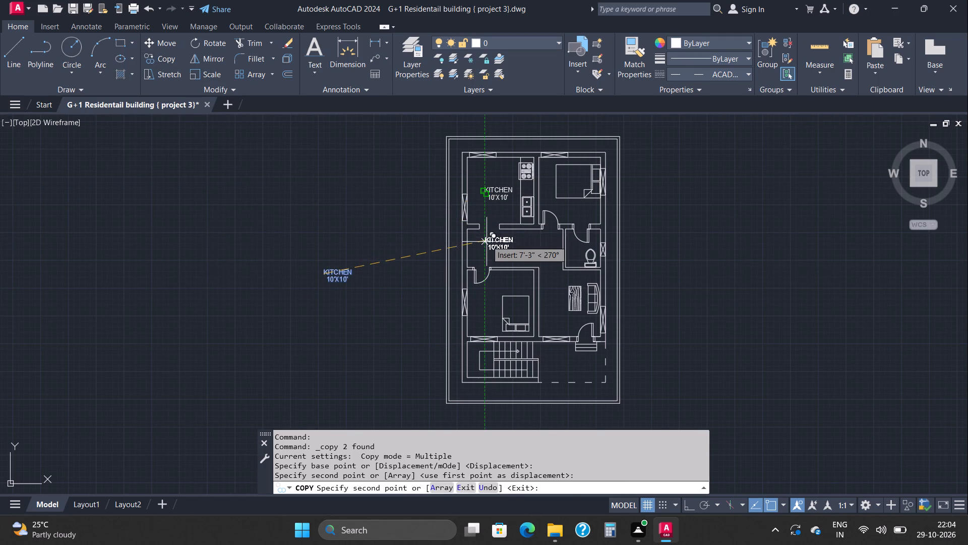
{"action": "left_click", "coordinate": [487, 242]}
{"action": "scroll", "coordinate": [494, 279], "scroll_direction": "up", "scroll_amount": 2}
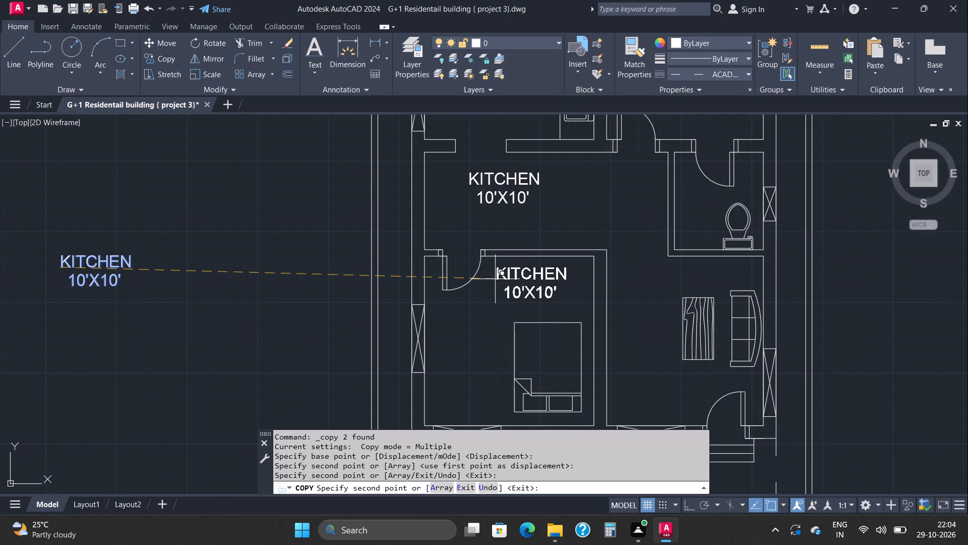
{"action": "left_click", "coordinate": [495, 283]}
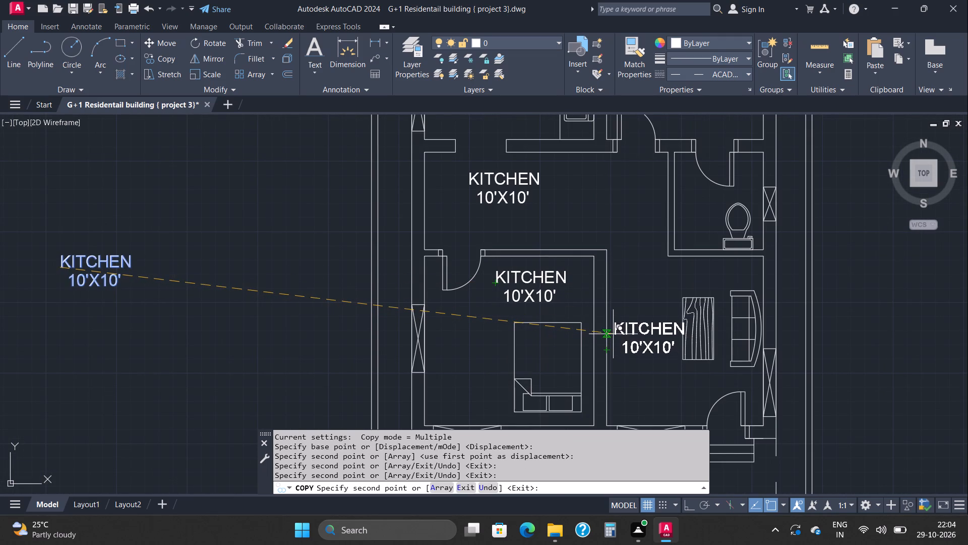
{"action": "left_click", "coordinate": [611, 333]}
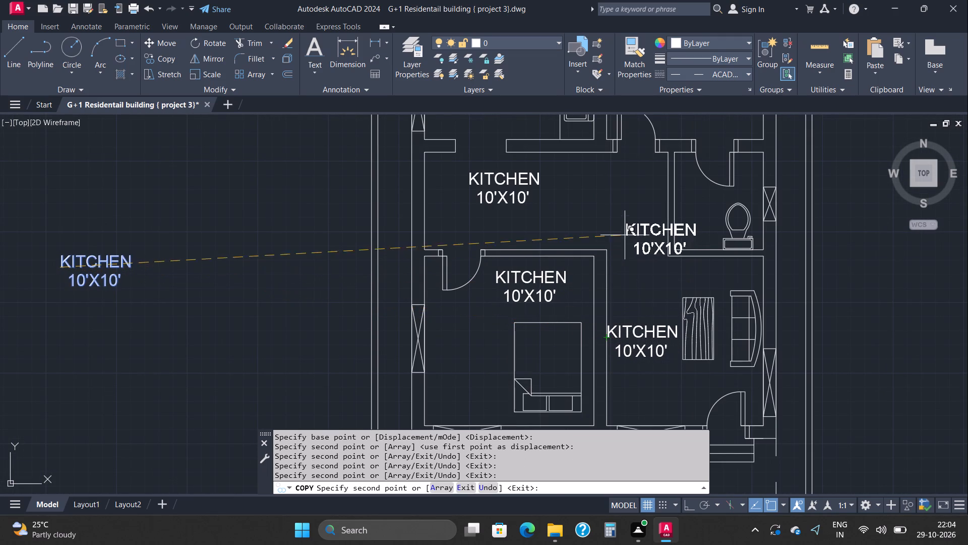
{"action": "left_click", "coordinate": [675, 202]}
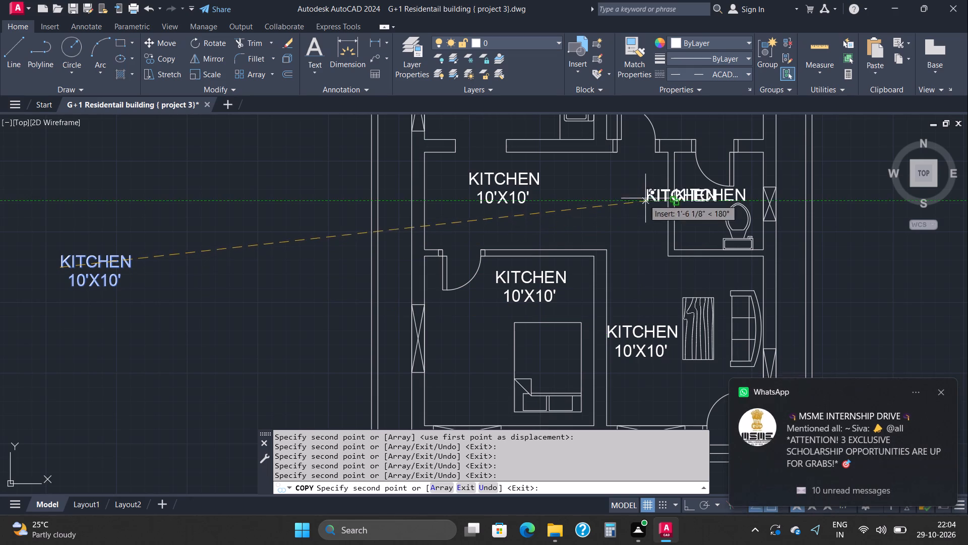
{"action": "middle_click_drag", "start_coordinate": [641, 213], "coordinate": [616, 315]}
{"action": "left_click", "coordinate": [646, 202]}
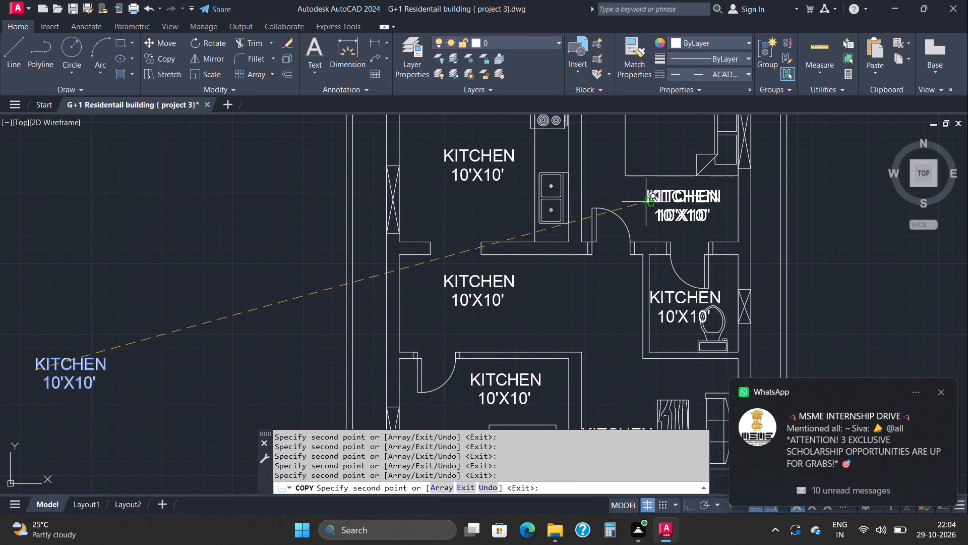
{"action": "key", "text": "Escape"}
{"action": "key", "text": "Escape"}
{"action": "key", "text": "Escape"}
{"action": "key", "text": "Escape"}
{"action": "key", "text": "Escape"}
{"action": "key", "text": "Escape"}
{"action": "key", "text": "Escape"}
{"action": "key", "text": "Escape"}
{"action": "key", "text": "Escape"}
{"action": "key", "text": "Escape"}
{"action": "key", "text": "Escape"}
{"action": "key", "text": "Escape"}
{"action": "key", "text": "Escape"}
{"action": "key", "text": "Escape"}
{"action": "key", "text": "Escape"}
{"action": "key", "text": "Escape"}
{"action": "key", "text": "Escape"}
{"action": "key", "text": "Escape"}
{"action": "key", "text": "Escape"}
{"action": "key", "text": "Escape"}
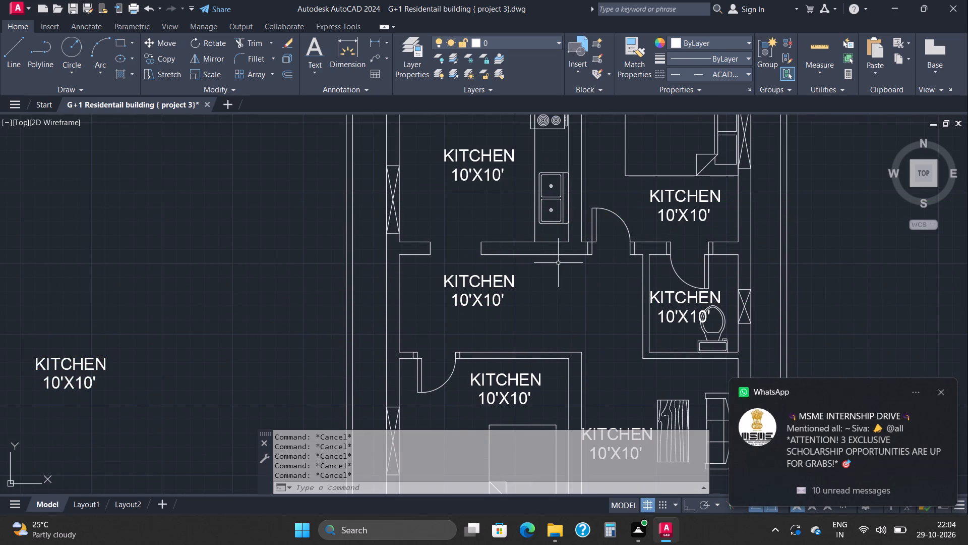
{"action": "key", "text": "Escape"}
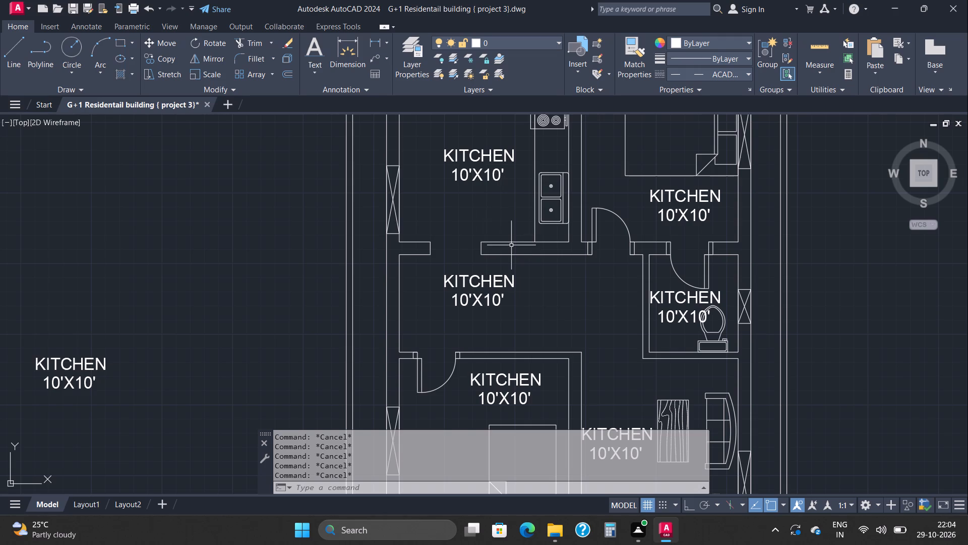
Change the room name in the central passage's label to PASSAGE.
{"action": "double_click", "coordinate": [507, 280]}
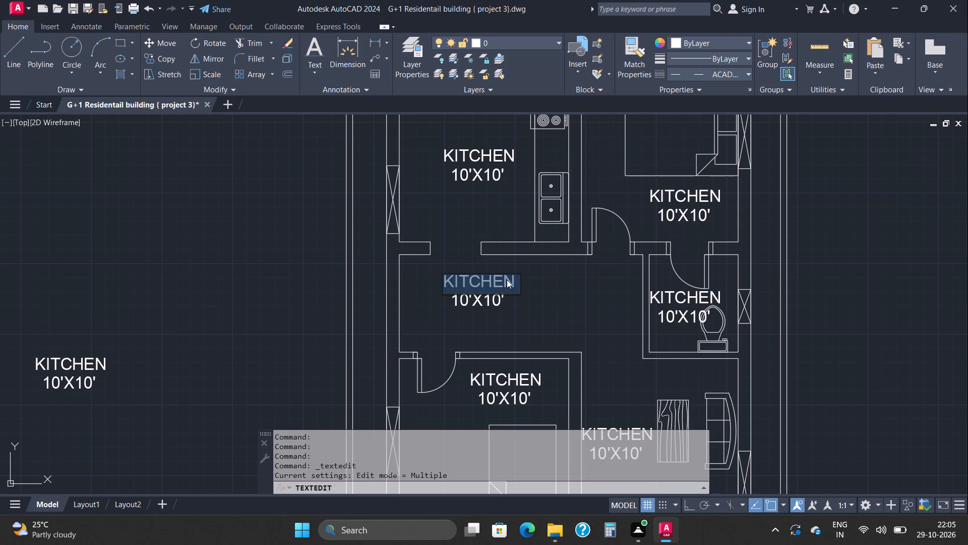
{"action": "key", "text": "BackSpace"}
{"action": "type", "text": "PA"}
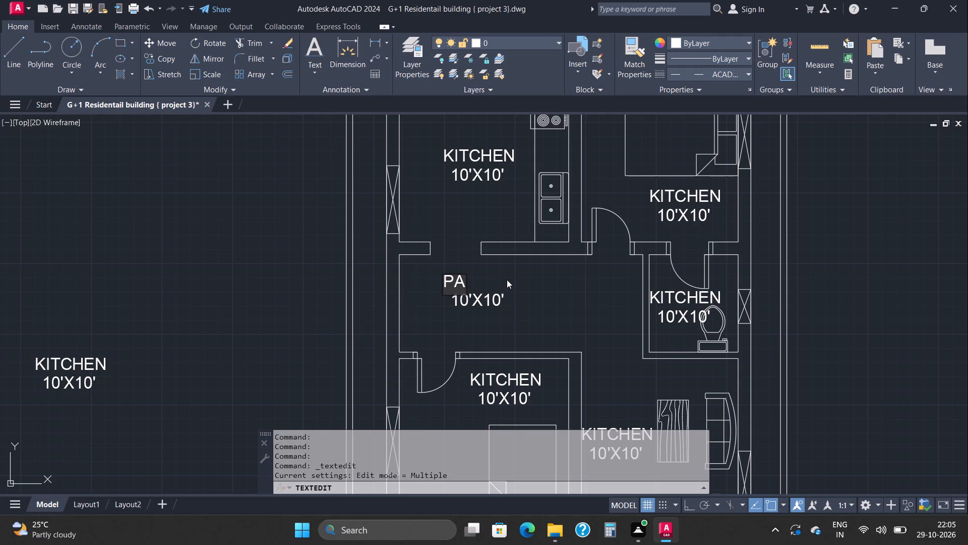
{"action": "type", "text": "SSAGE"}
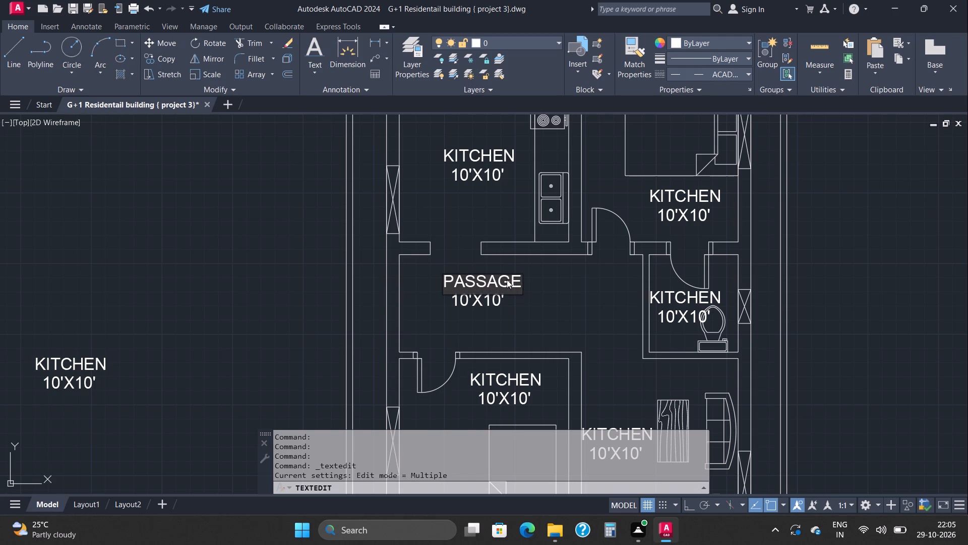
{"action": "left_click", "coordinate": [487, 298]}
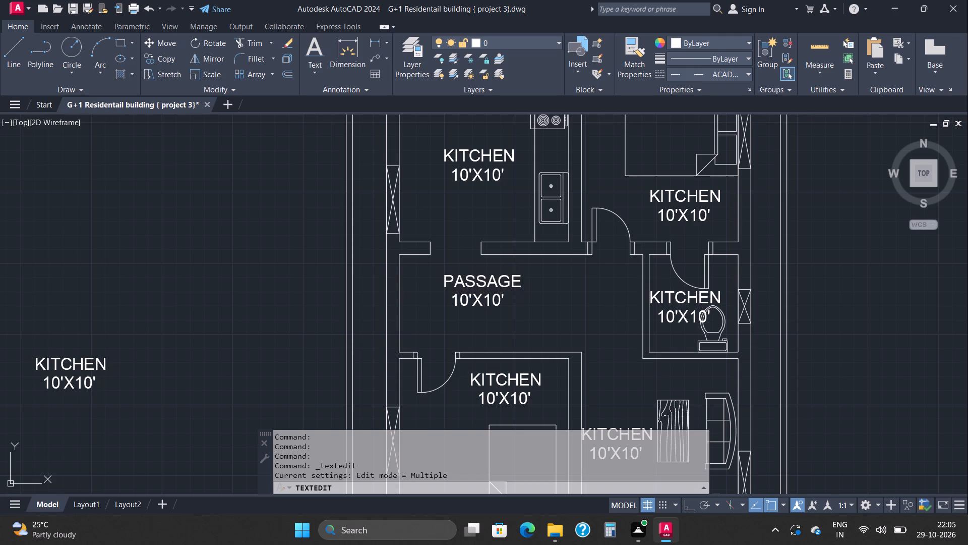
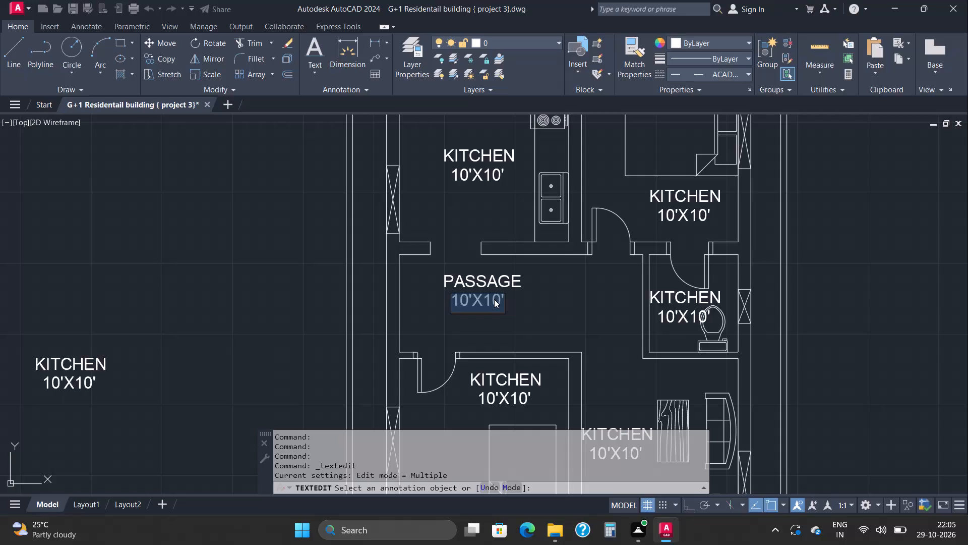
Change the dimension line in the central passage's label to 15'X5'9".
{"action": "type", "text": "15'"}
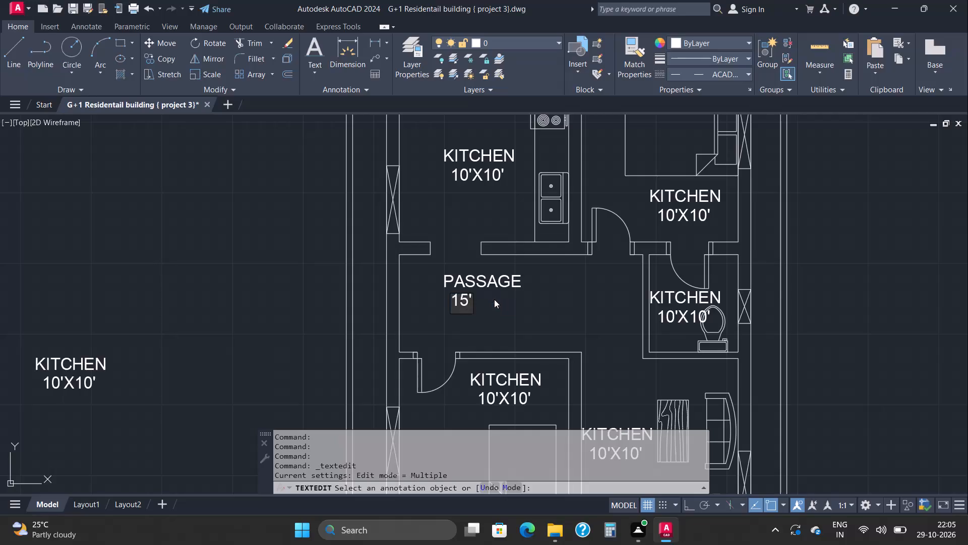
{"action": "key", "text": "x"}
{"action": "type", "text": "5'"}
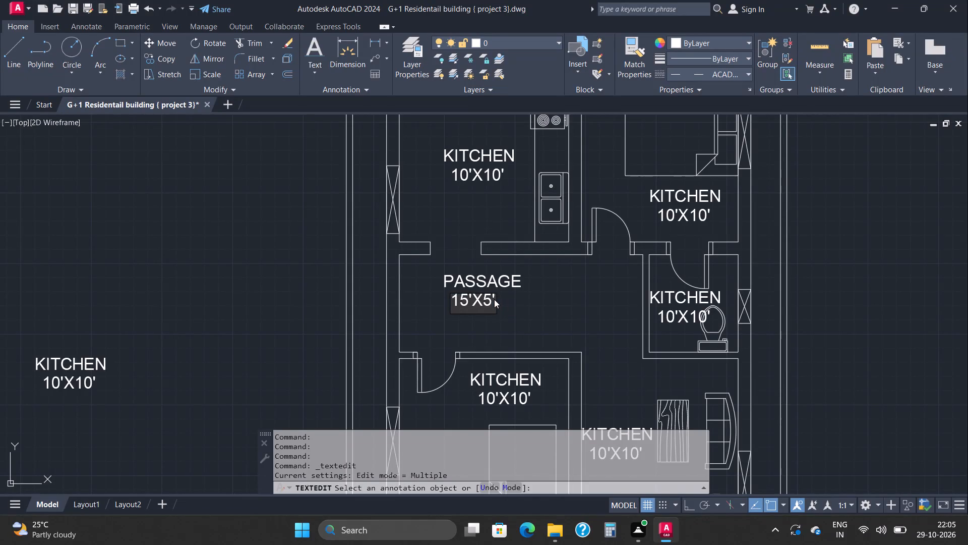
{"action": "key", "text": "9"}
{"action": "key", "text": "shift+quotedbl"}
{"action": "left_click", "coordinate": [520, 377]}
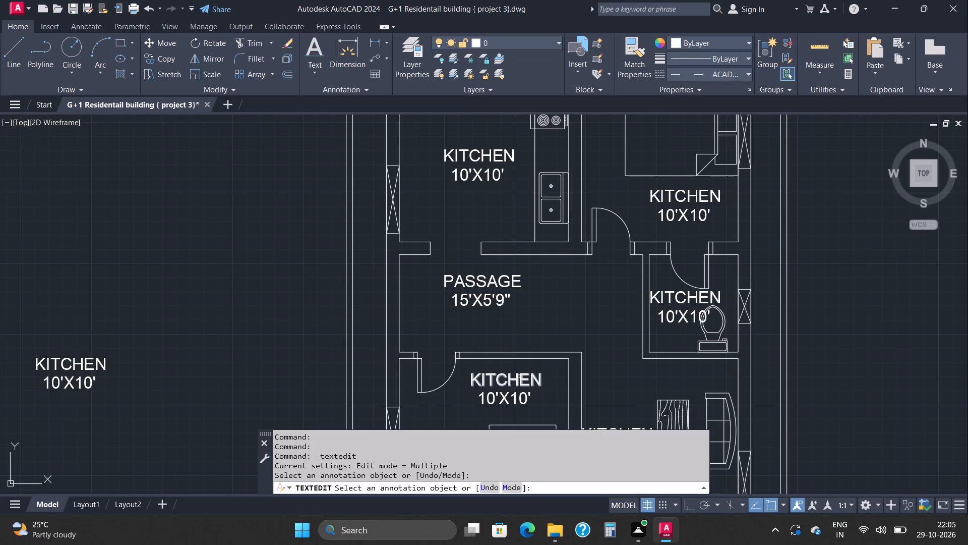
{"action": "double_click", "coordinate": [525, 387]}
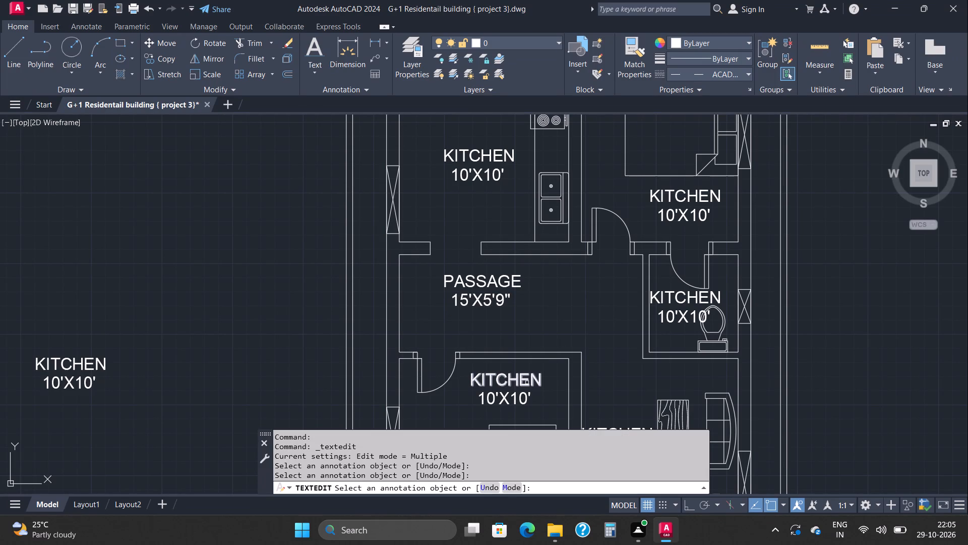
{"action": "left_click", "coordinate": [706, 487]}
{"action": "left_click", "coordinate": [704, 488]}
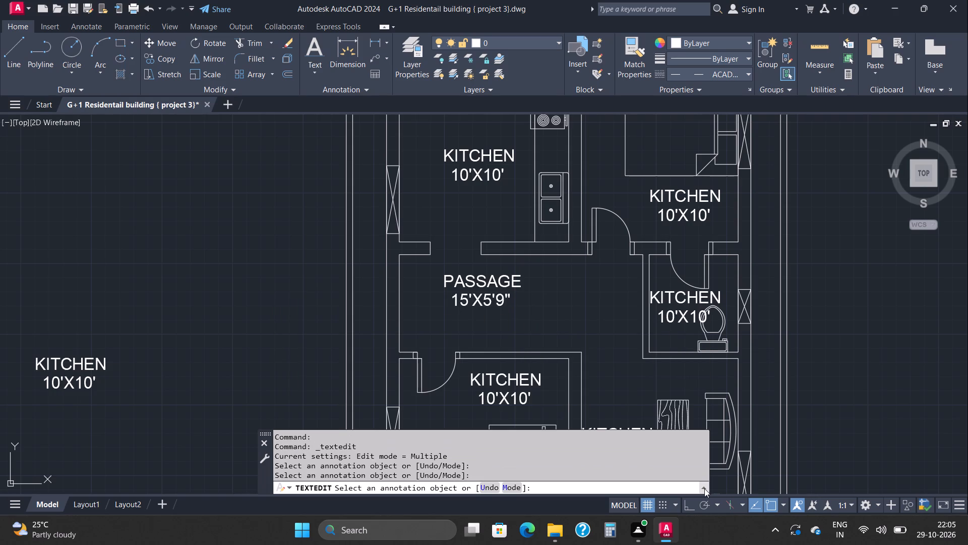
{"action": "key", "text": "Escape"}
{"action": "key", "text": "Escape"}
{"action": "key", "text": "Escape"}
{"action": "key", "text": "Escape"}
{"action": "key", "text": "Escape"}
{"action": "key", "text": "Escape"}
{"action": "key", "text": "Escape"}
{"action": "key", "text": "Escape"}
{"action": "key", "text": "Escape"}
{"action": "key", "text": "Escape"}
{"action": "key", "text": "Escape"}
{"action": "key", "text": "Escape"}
{"action": "key", "text": "Escape"}
{"action": "key", "text": "Escape"}
{"action": "key", "text": "Escape"}
{"action": "key", "text": "Escape"}
{"action": "key", "text": "Escape"}
{"action": "key", "text": "Escape"}
{"action": "key", "text": "Escape"}
{"action": "key", "text": "Escape"}
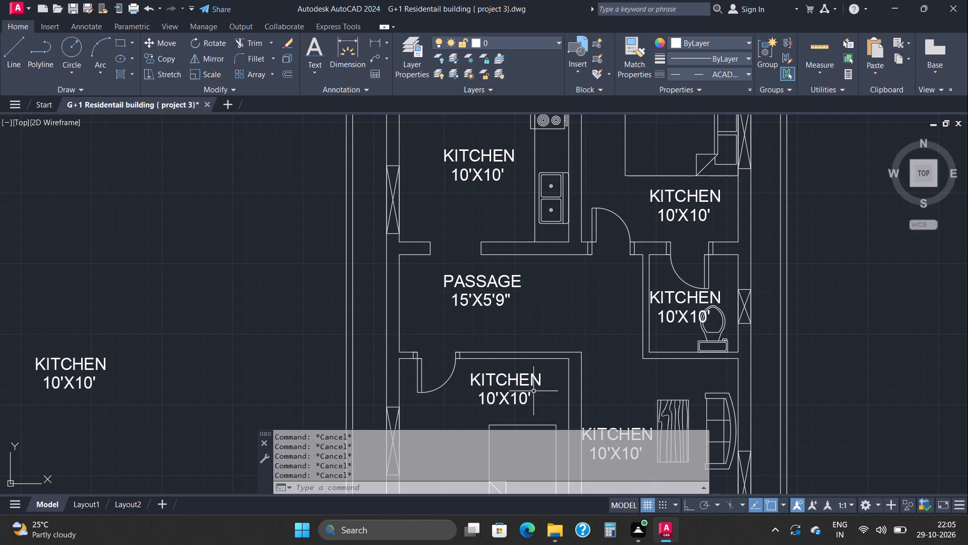
Change the room name in the southwest bedroom's label to M. BEDROOM.
{"action": "double_click", "coordinate": [538, 378]}
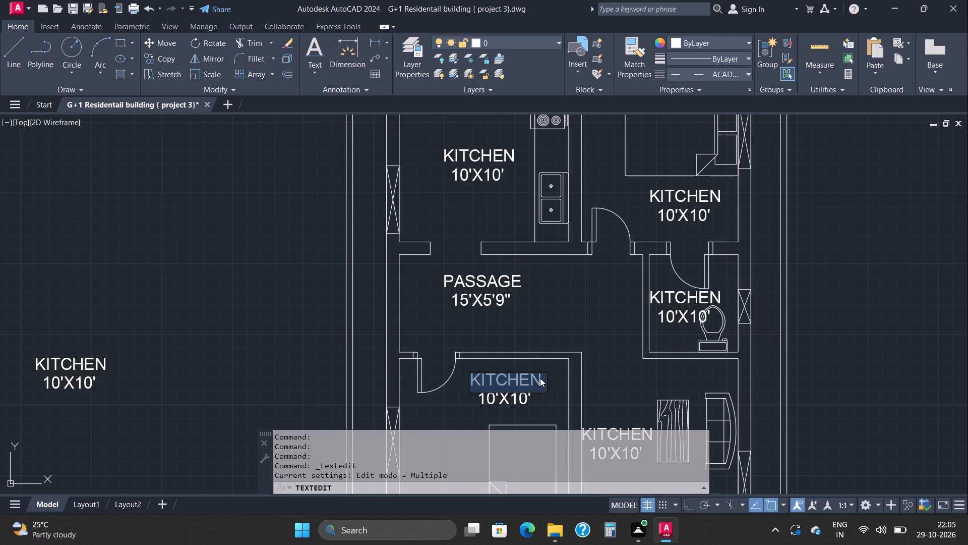
{"action": "type", "text": "M."}
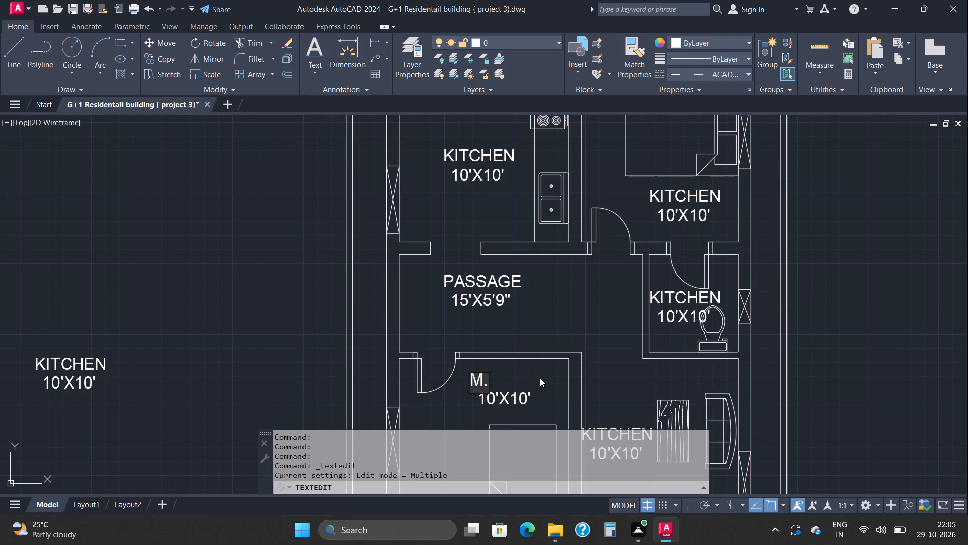
{"action": "key", "text": "space"}
{"action": "type", "text": "BEDR"}
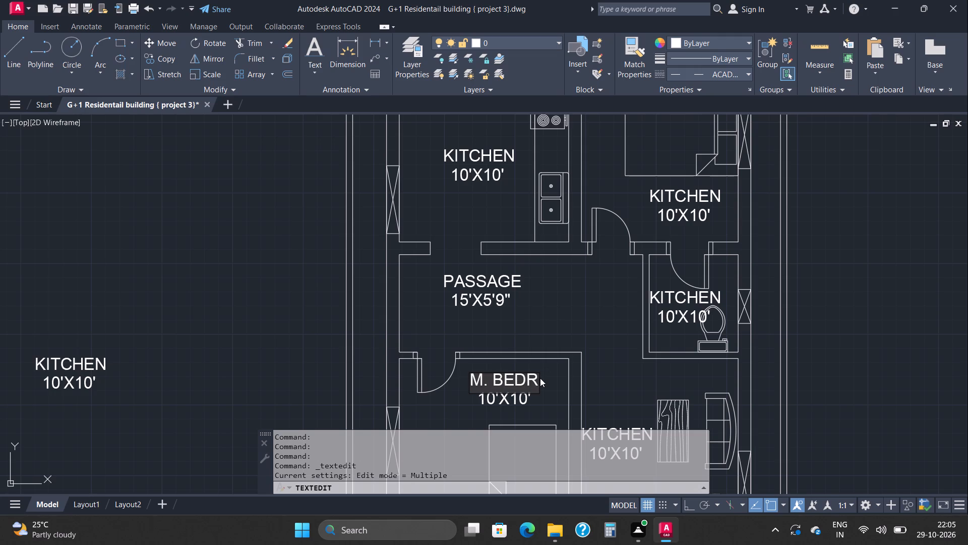
{"action": "type", "text": "OOM"}
{"action": "left_click", "coordinate": [571, 327]}
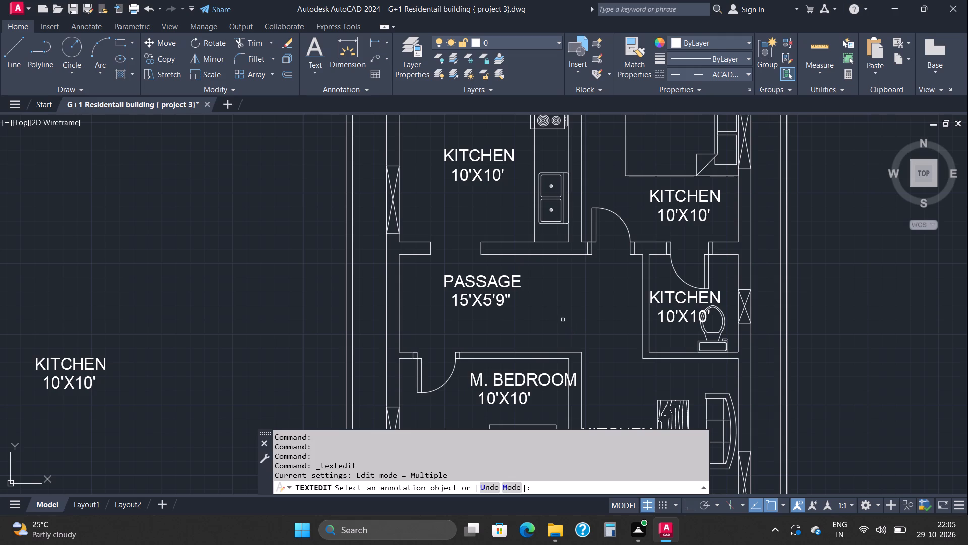
{"action": "key", "text": "Escape"}
{"action": "key", "text": "Escape"}
{"action": "key", "text": "Escape"}
{"action": "key", "text": "Escape"}
{"action": "key", "text": "Escape"}
{"action": "key", "text": "Escape"}
{"action": "key", "text": "Escape"}
{"action": "key", "text": "Escape"}
{"action": "key", "text": "Escape"}
{"action": "key", "text": "Escape"}
{"action": "key", "text": "Escape"}
{"action": "key", "text": "Escape"}
{"action": "key", "text": "Escape"}
{"action": "key", "text": "Escape"}
{"action": "key", "text": "Escape"}
{"action": "key", "text": "Escape"}
{"action": "key", "text": "Escape"}
{"action": "key", "text": "Escape"}
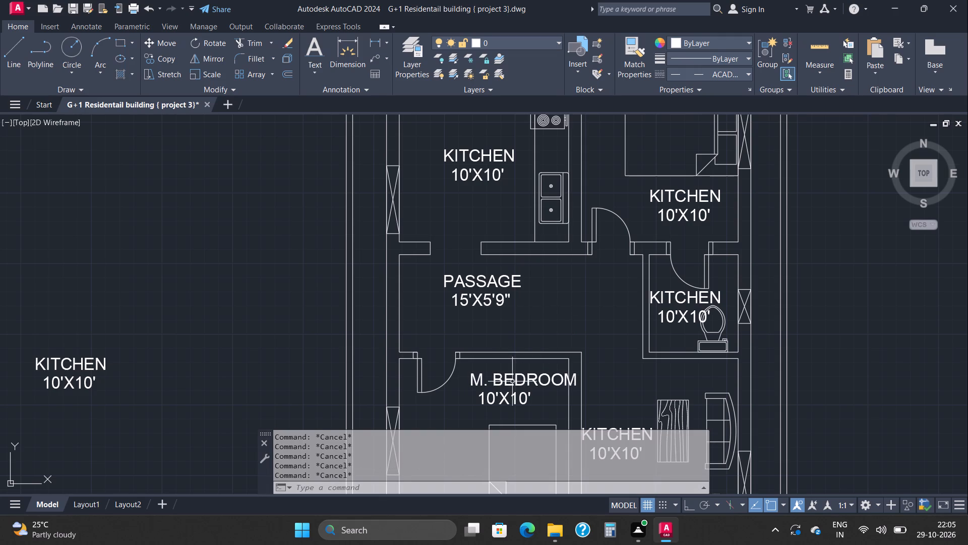
Move both lines of the M. BEDROOM label slightly southwest, clear of the bedroom's east wall.
{"action": "left_click", "coordinate": [512, 381]}
{"action": "left_click", "coordinate": [503, 396]}
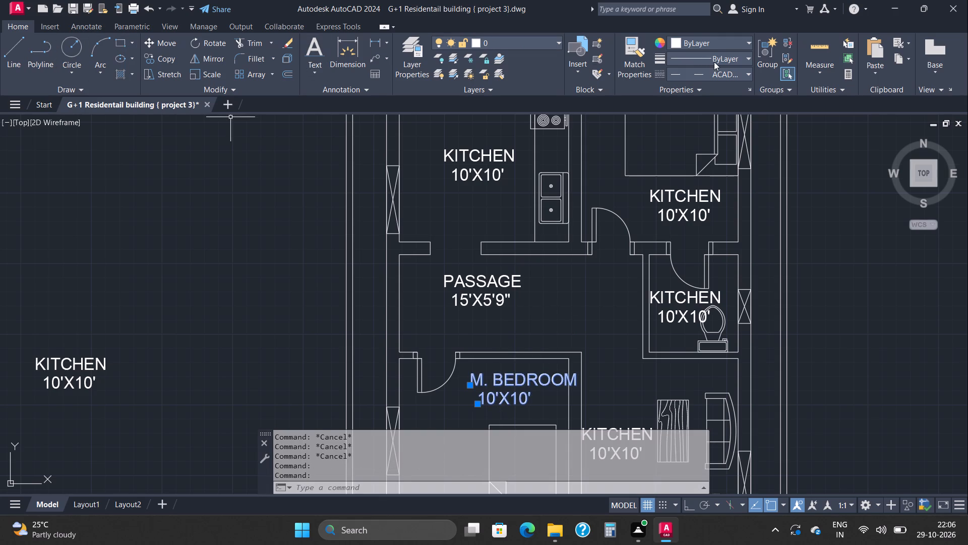
{"action": "left_click", "coordinate": [153, 40]}
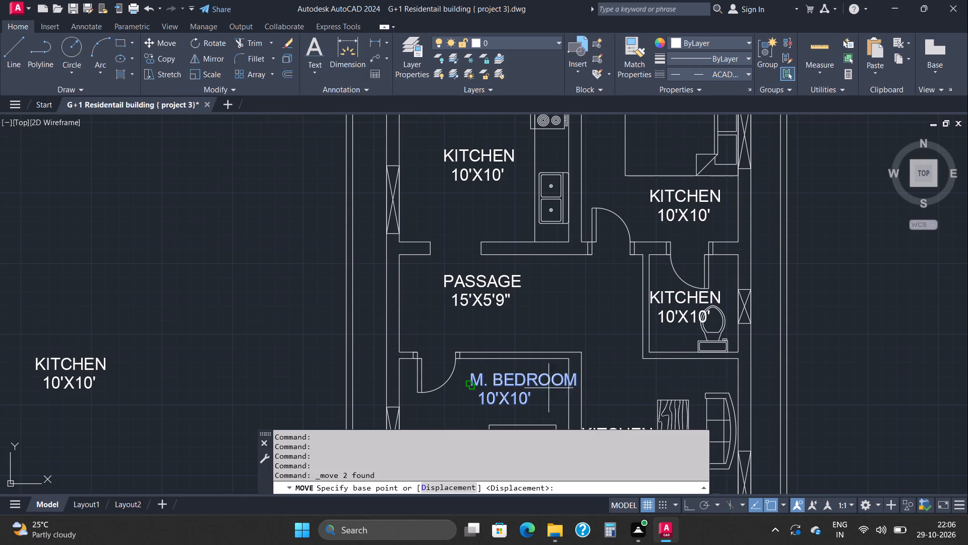
{"action": "left_click", "coordinate": [543, 384]}
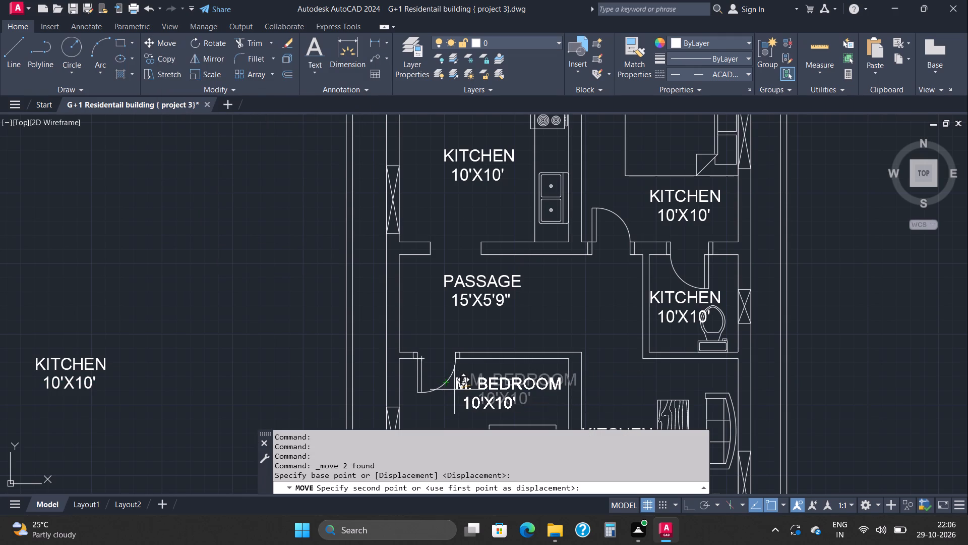
{"action": "left_click", "coordinate": [454, 390]}
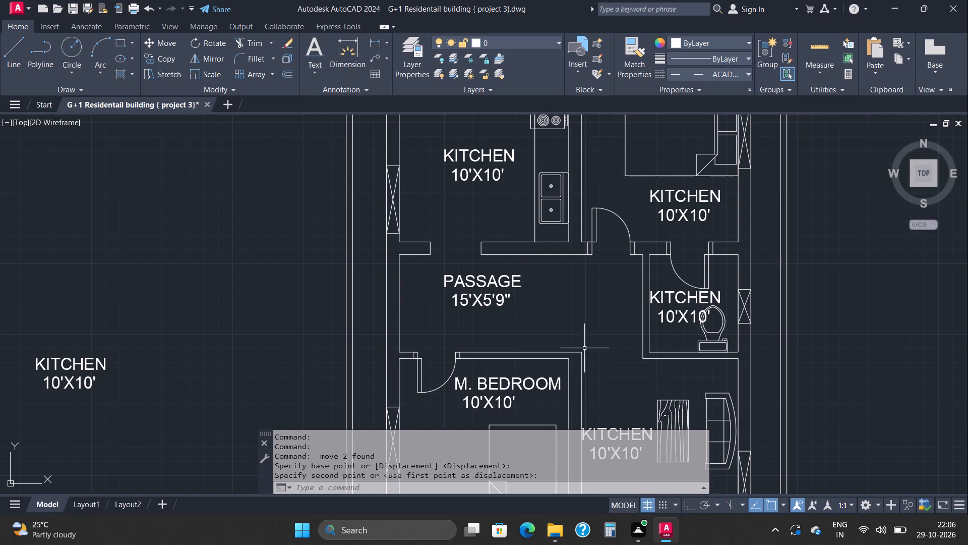
Change the room name in the living area's label to HALL.
{"action": "scroll", "coordinate": [656, 346], "scroll_direction": "down", "scroll_amount": 1}
{"action": "middle_click_drag", "start_coordinate": [640, 358], "coordinate": [606, 220]}
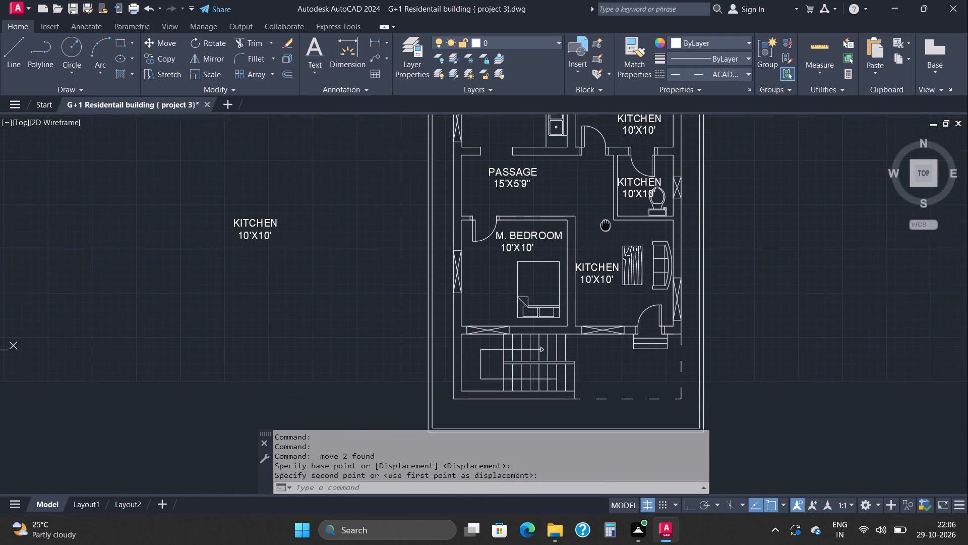
{"action": "middle_click_drag", "start_coordinate": [606, 220], "coordinate": [606, 214]}
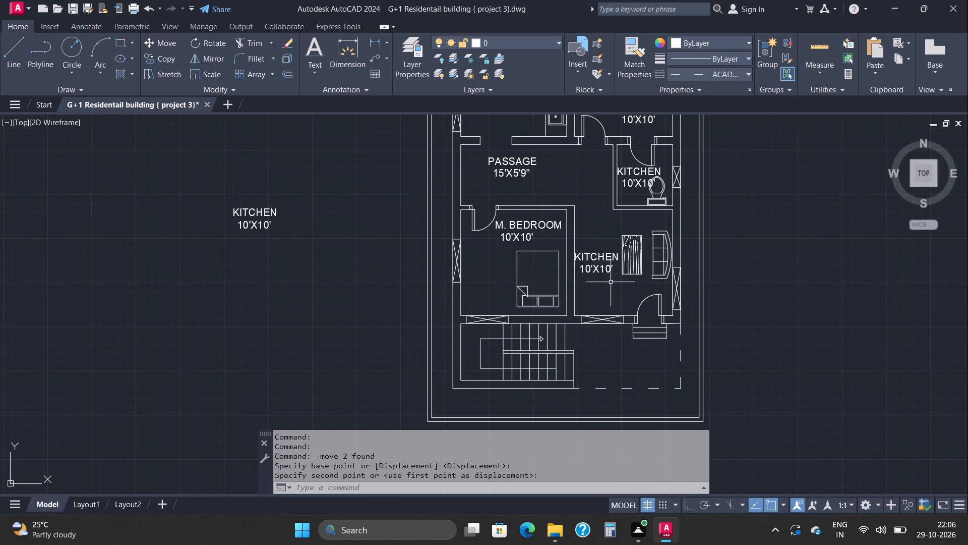
{"action": "double_click", "coordinate": [610, 259]}
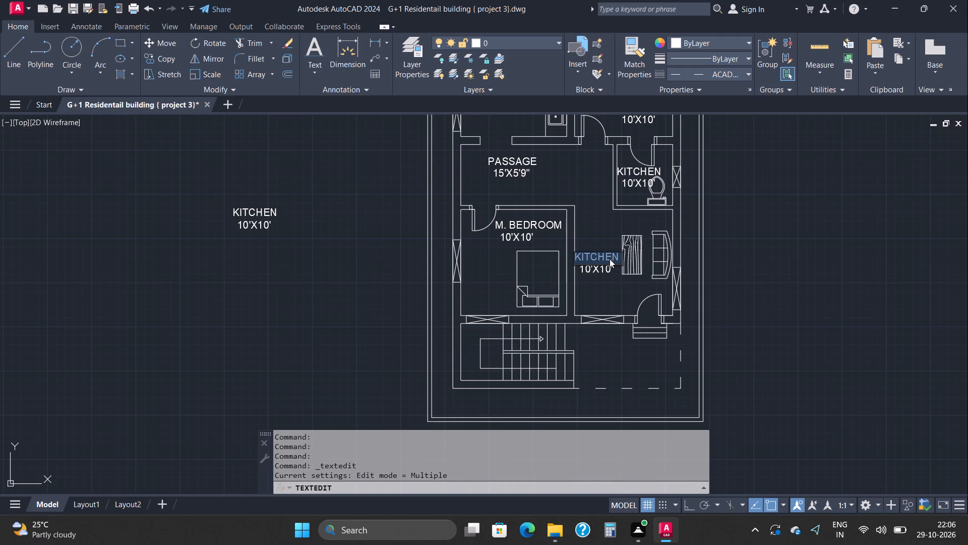
{"action": "type", "text": "HALL"}
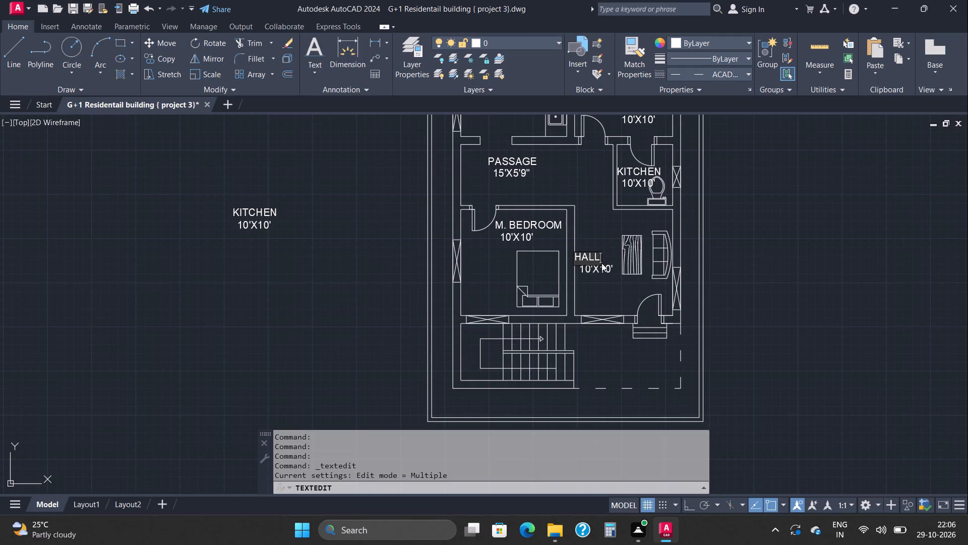
{"action": "left_click", "coordinate": [600, 268]}
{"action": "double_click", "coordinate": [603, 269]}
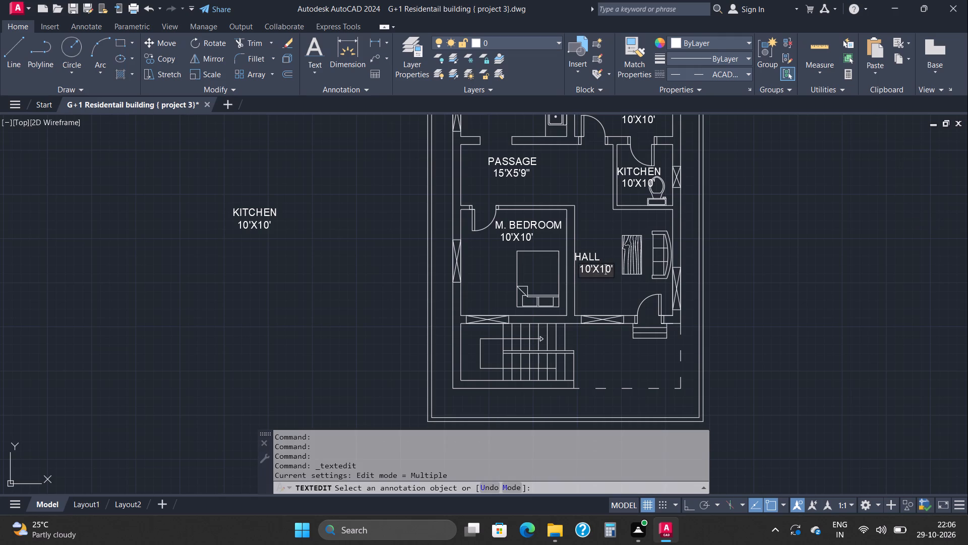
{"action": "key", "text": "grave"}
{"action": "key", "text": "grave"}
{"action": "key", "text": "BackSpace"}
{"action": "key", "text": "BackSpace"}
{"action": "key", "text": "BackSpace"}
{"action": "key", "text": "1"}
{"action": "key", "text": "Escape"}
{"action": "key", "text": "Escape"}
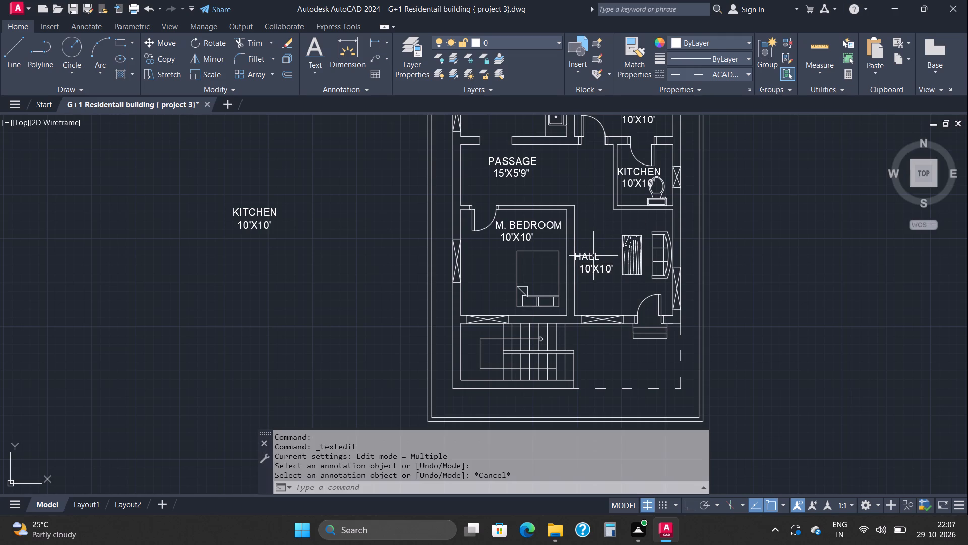
Move the HALL text slightly east, clear of the wall and lined up above its 10'X10' dimension line.
{"action": "left_click", "coordinate": [589, 259]}
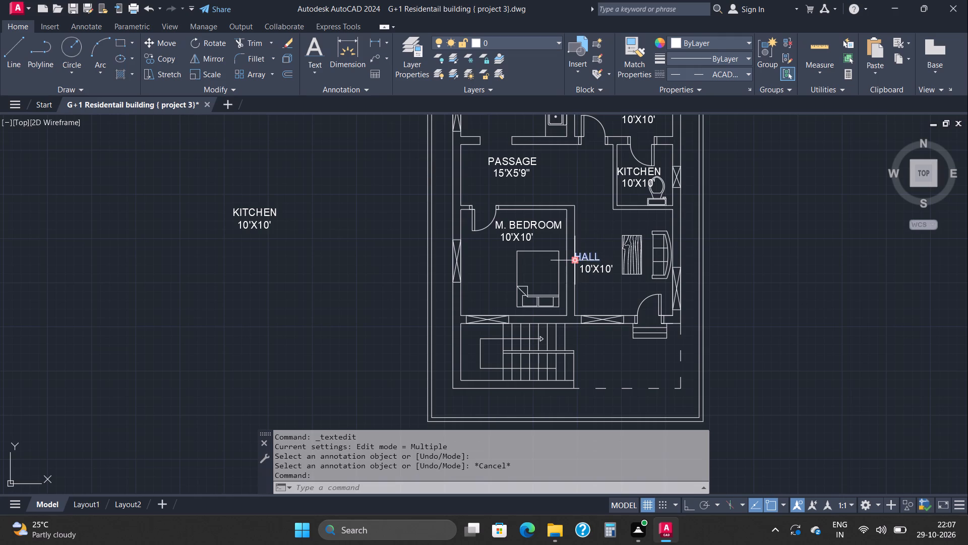
{"action": "left_click", "coordinate": [577, 261]}
{"action": "scroll", "coordinate": [585, 262], "scroll_direction": "up", "scroll_amount": 1}
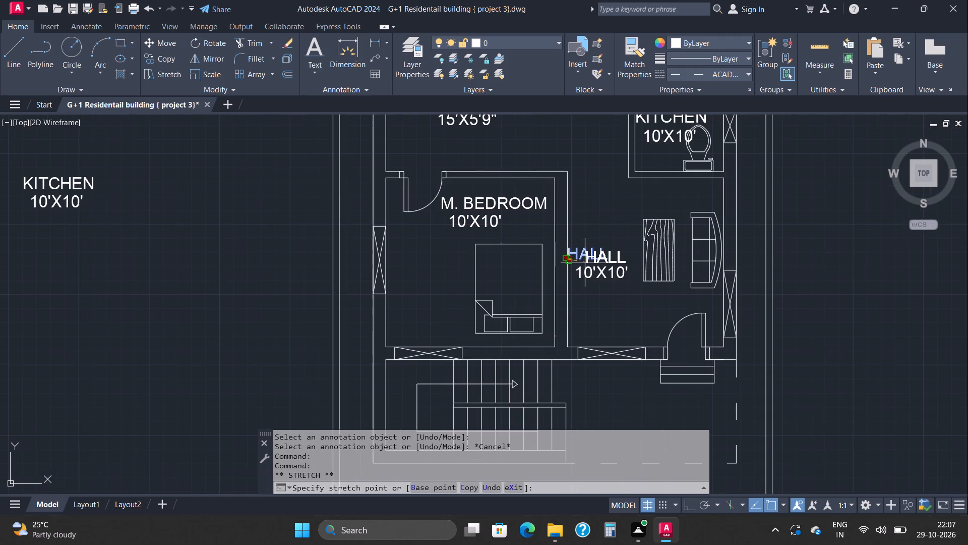
{"action": "left_click", "coordinate": [585, 262]}
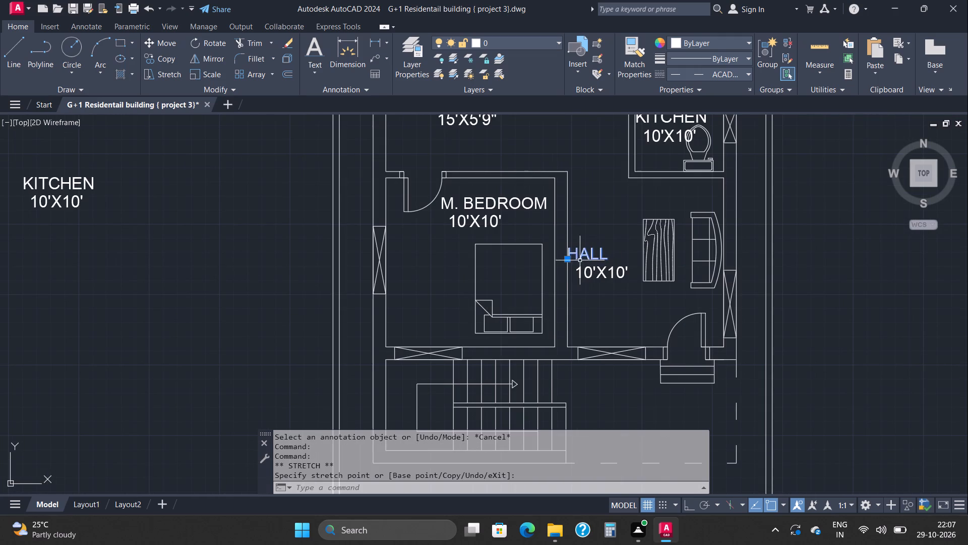
{"action": "left_click", "coordinate": [568, 260]}
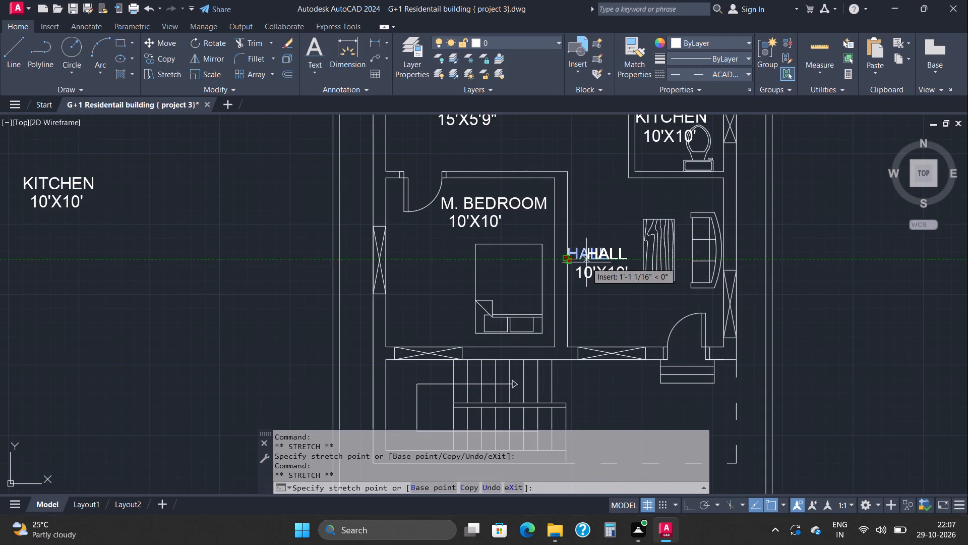
{"action": "left_click", "coordinate": [586, 262]}
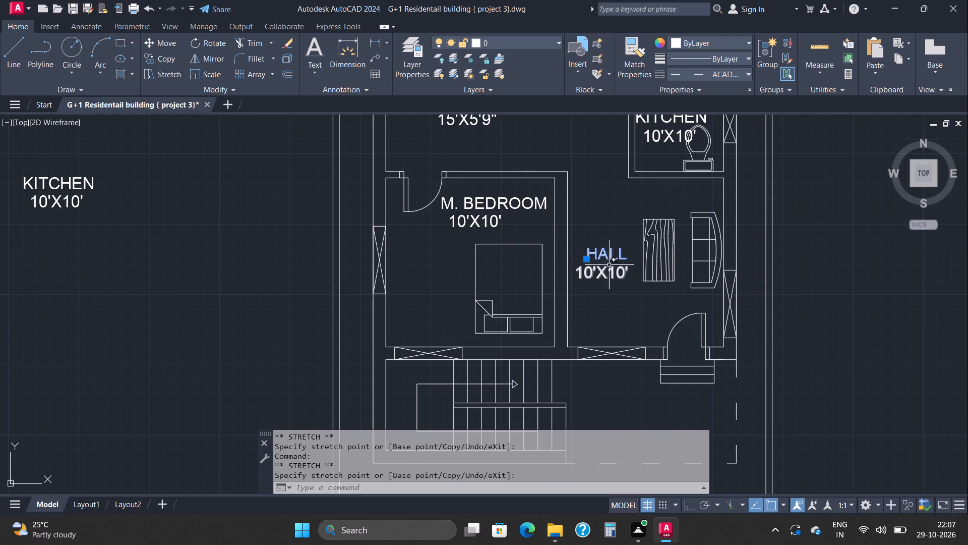
{"action": "left_click", "coordinate": [589, 261]}
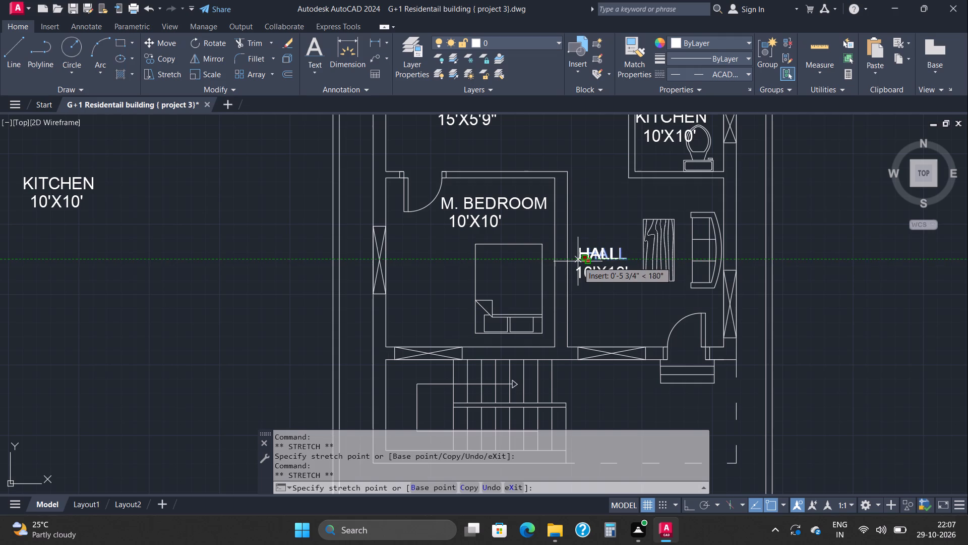
{"action": "left_click", "coordinate": [577, 261]}
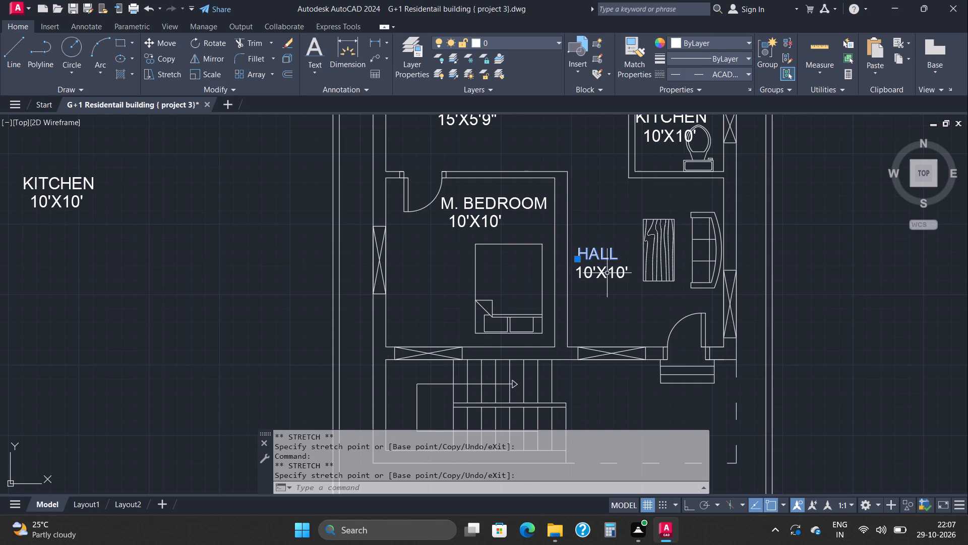
{"action": "key", "text": "Escape"}
{"action": "key", "text": "Escape"}
{"action": "key", "text": "Escape"}
{"action": "key", "text": "Escape"}
{"action": "key", "text": "Escape"}
{"action": "key", "text": "Escape"}
{"action": "key", "text": "Escape"}
{"action": "key", "text": "Escape"}
{"action": "key", "text": "Escape"}
{"action": "key", "text": "Escape"}
{"action": "key", "text": "Escape"}
{"action": "key", "text": "Escape"}
{"action": "key", "text": "Escape"}
{"action": "key", "text": "Escape"}
{"action": "key", "text": "Escape"}
{"action": "key", "text": "Escape"}
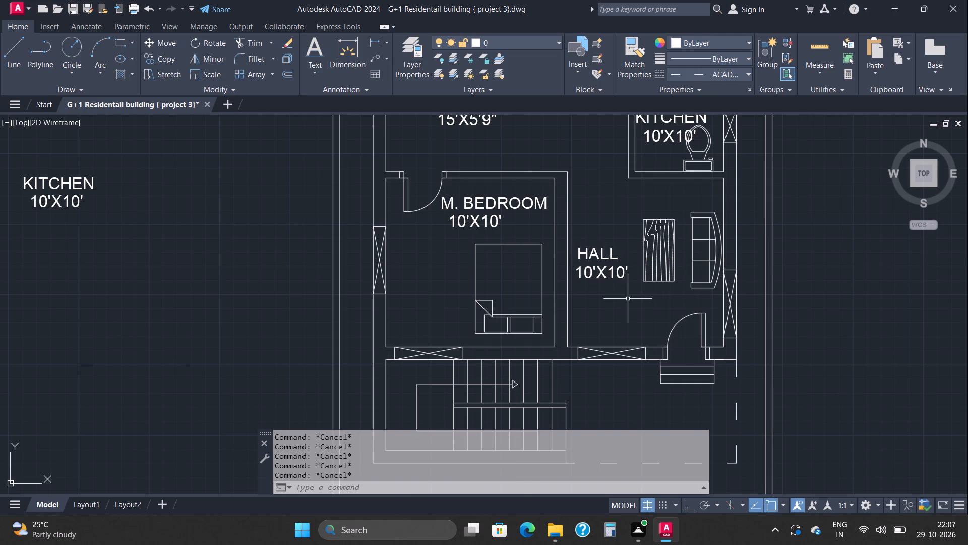
Change the room name in the label beside the toilet fixture to TOILET.
{"action": "scroll", "coordinate": [632, 302], "scroll_direction": "down", "scroll_amount": 1}
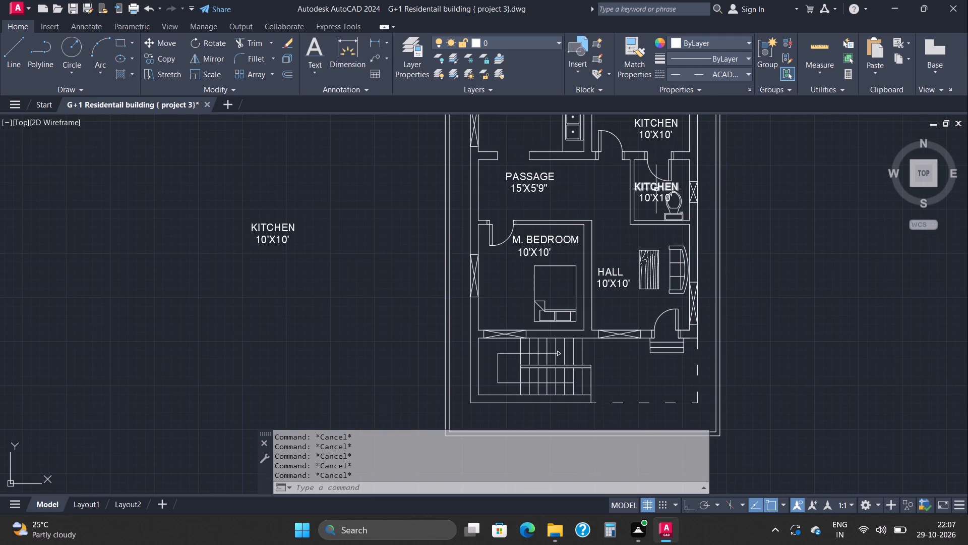
{"action": "scroll", "coordinate": [656, 189], "scroll_direction": "up", "scroll_amount": 3}
{"action": "double_click", "coordinate": [668, 185]}
{"action": "triple_click", "coordinate": [678, 181]}
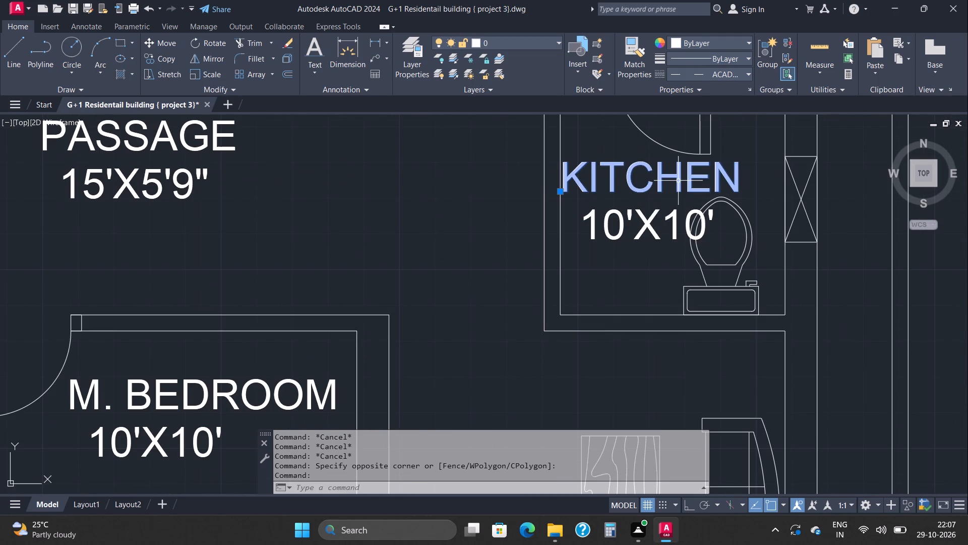
{"action": "left_click", "coordinate": [678, 181]}
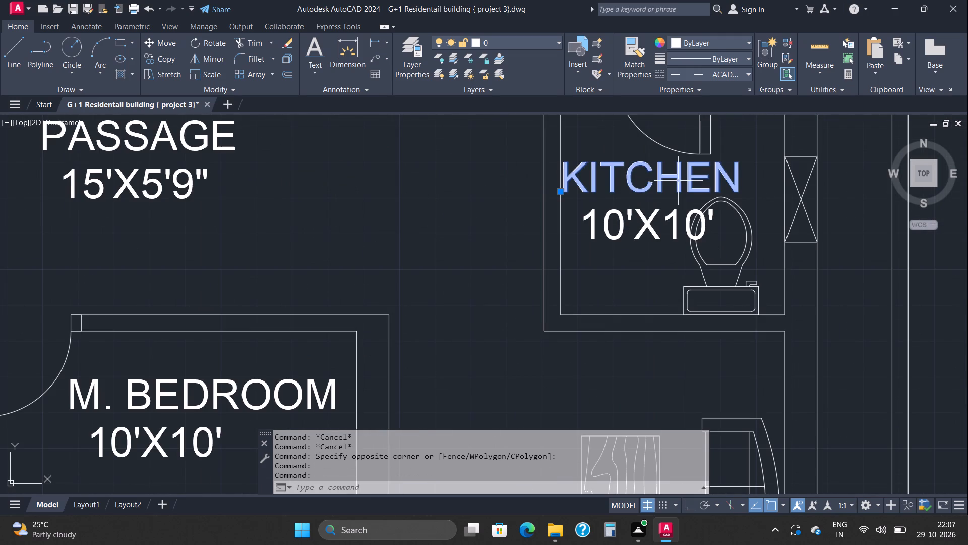
{"action": "double_click", "coordinate": [704, 173]}
{"action": "key", "text": "Escape"}
{"action": "key", "text": "Escape"}
{"action": "key", "text": "Escape"}
{"action": "key", "text": "Escape"}
{"action": "key", "text": "Escape"}
{"action": "key", "text": "Escape"}
{"action": "key", "text": "Escape"}
{"action": "key", "text": "Escape"}
{"action": "key", "text": "Escape"}
{"action": "key", "text": "Escape"}
{"action": "key", "text": "Escape"}
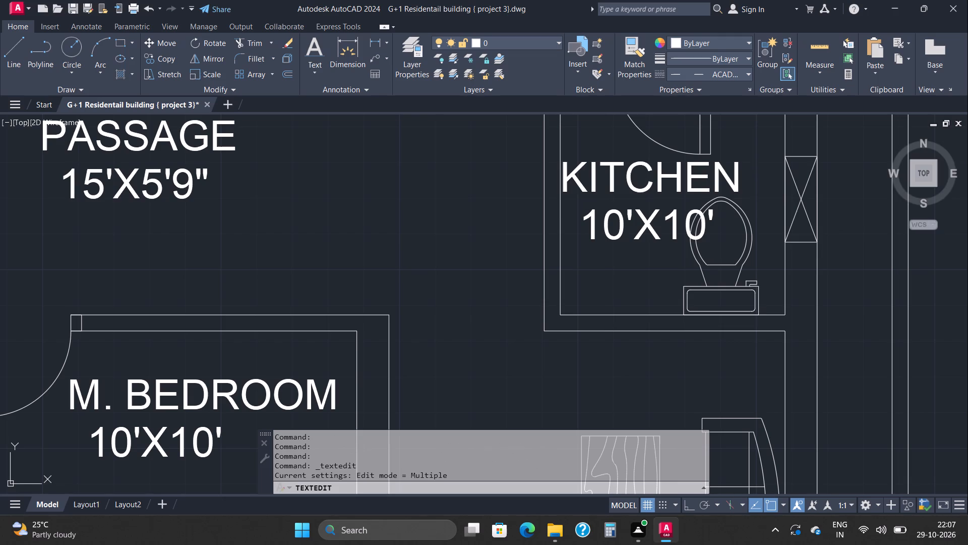
{"action": "triple_click", "coordinate": [704, 173]}
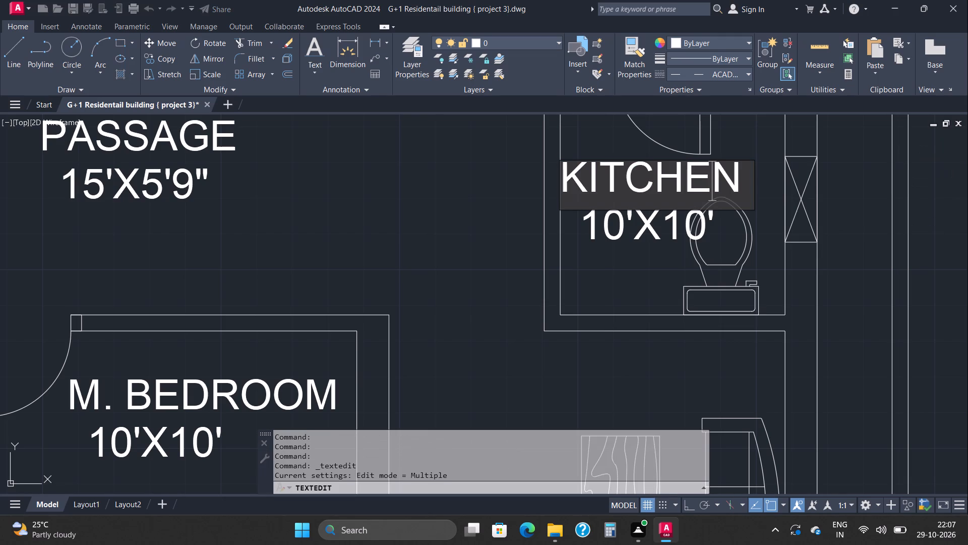
{"action": "left_click", "coordinate": [748, 169]}
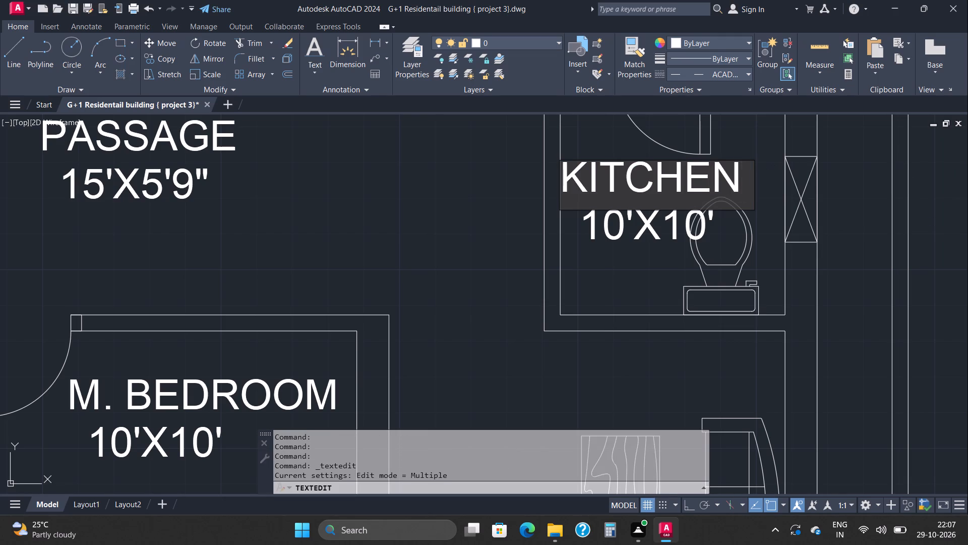
{"action": "key", "text": "BackSpace"}
{"action": "key", "text": "BackSpace"}
{"action": "key", "text": "BackSpace"}
{"action": "key", "text": "BackSpace"}
{"action": "key", "text": "BackSpace"}
{"action": "key", "text": "BackSpace"}
{"action": "key", "text": "BackSpace"}
{"action": "key", "text": "BackSpace"}
{"action": "key", "text": "BackSpace"}
{"action": "key", "text": "BackSpace"}
{"action": "key", "text": "BackSpace"}
{"action": "key", "text": "BackSpace"}
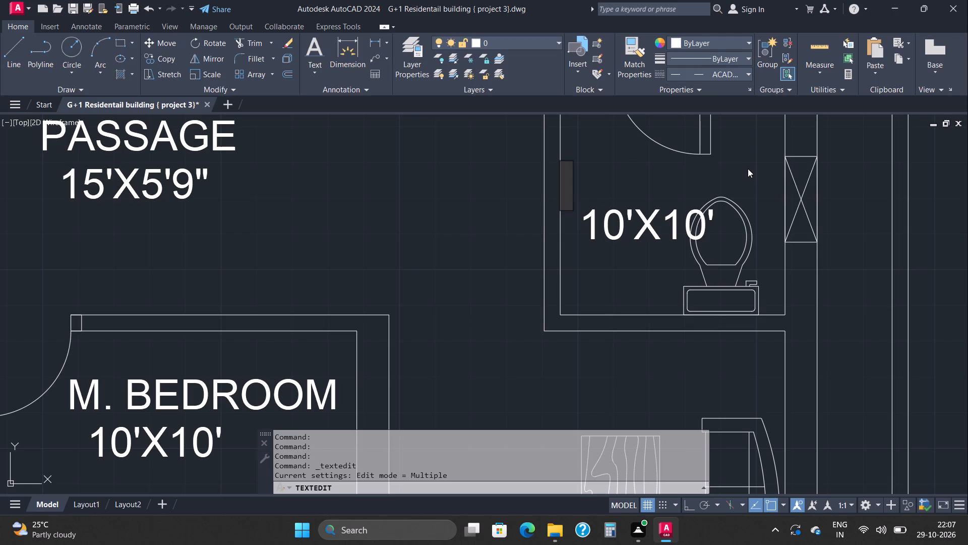
{"action": "type", "text": "TOILET"}
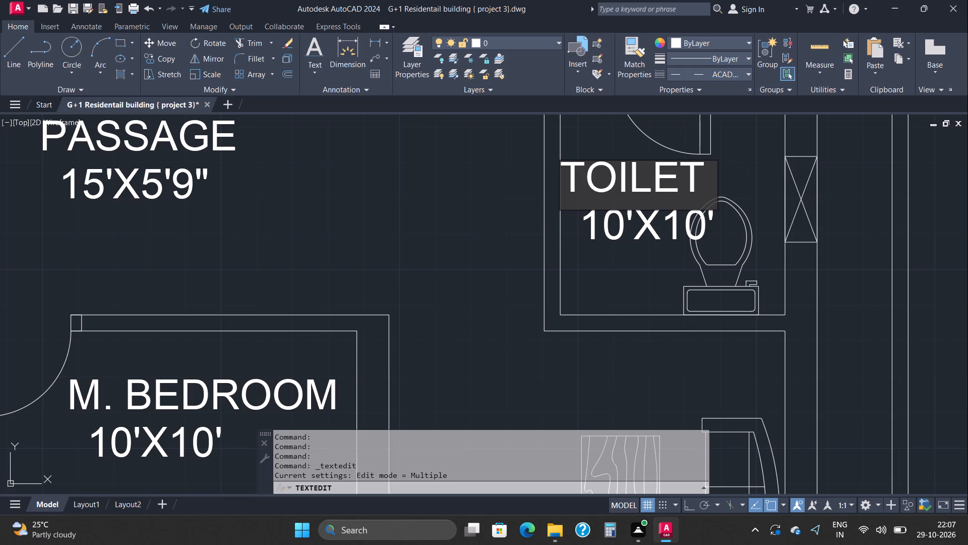
{"action": "double_click", "coordinate": [674, 215]}
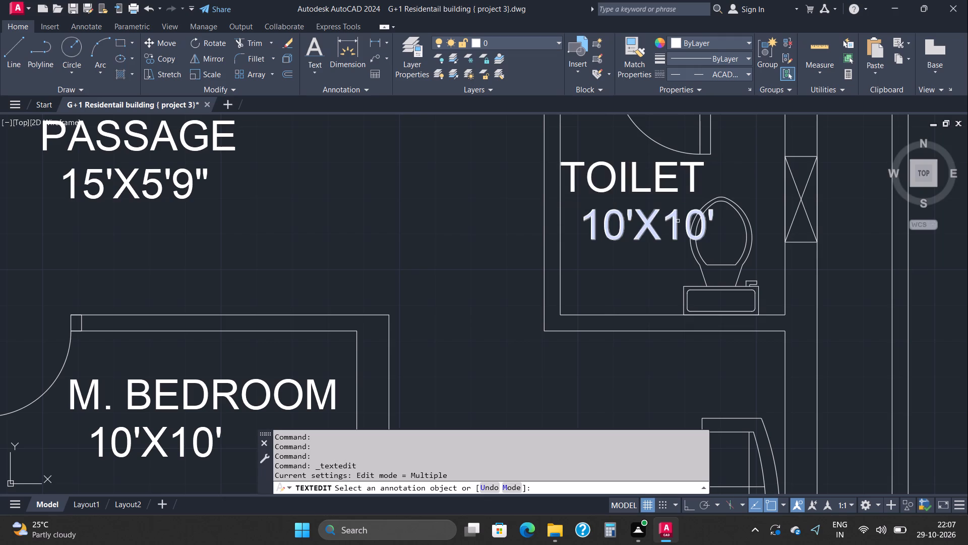
Change the dimension line in the TOILET label to 5'3"X5'9".
{"action": "double_click", "coordinate": [678, 222]}
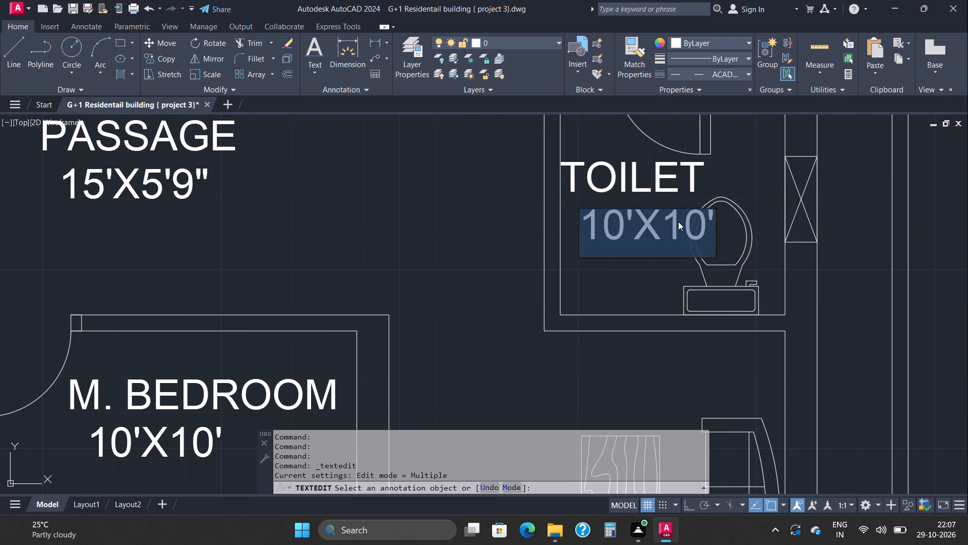
{"action": "key", "text": "5"}
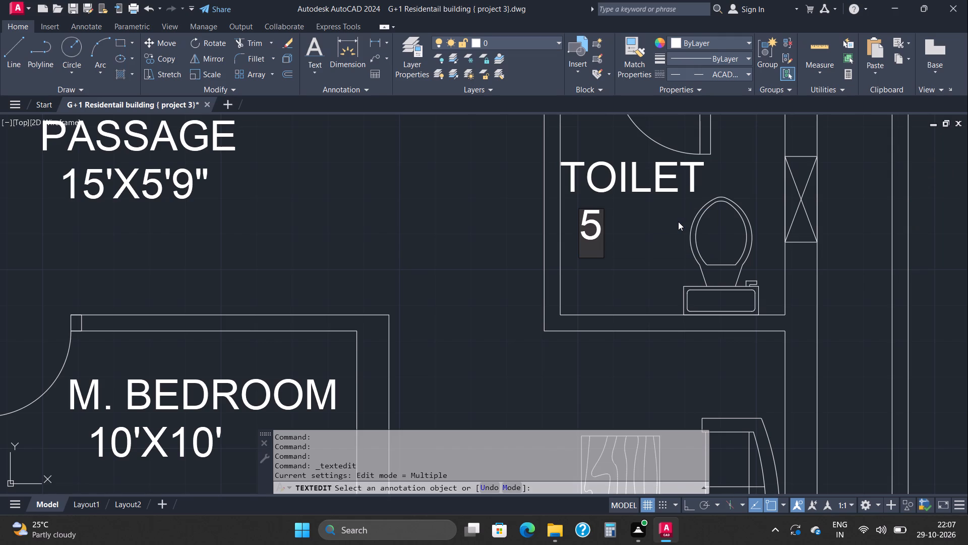
{"action": "type", "text": "'3"}
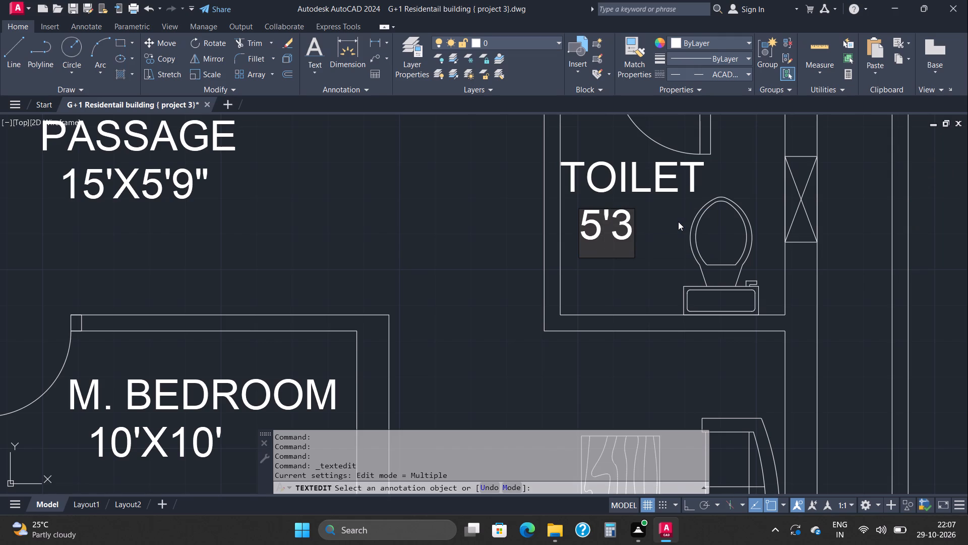
{"action": "key", "text": "shift+quotedbl"}
{"action": "key", "text": "x"}
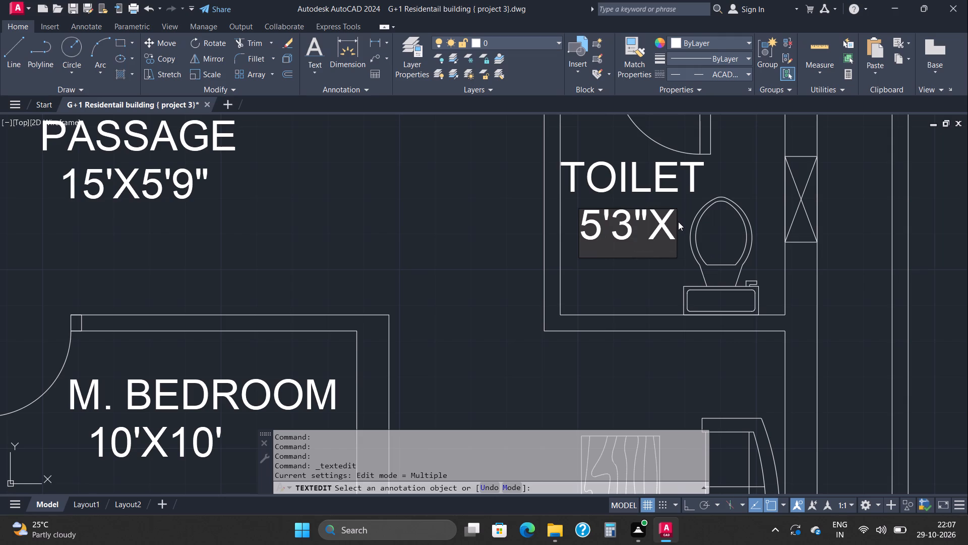
{"action": "type", "text": "5'"}
{"action": "key", "text": "9"}
{"action": "key", "text": "shift+quotedbl"}
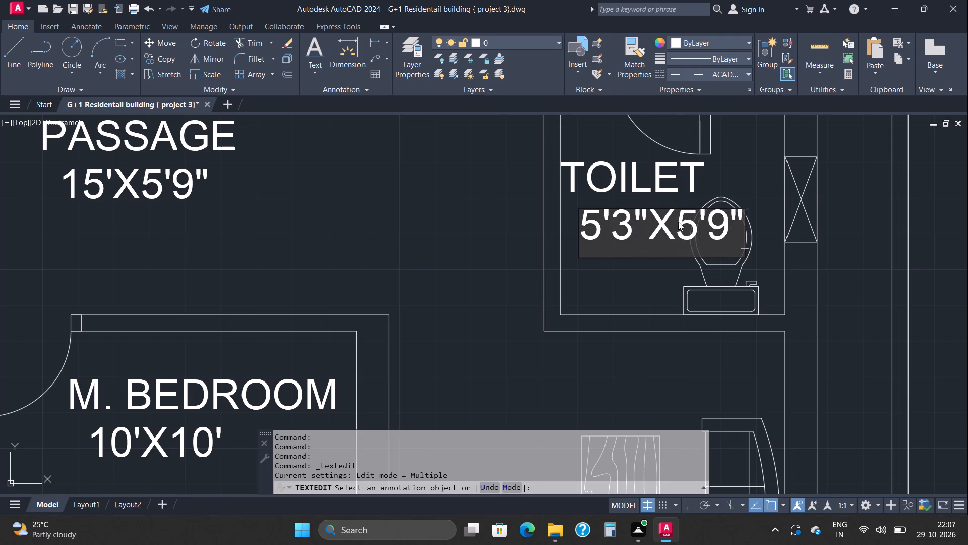
{"action": "left_click", "coordinate": [503, 170]}
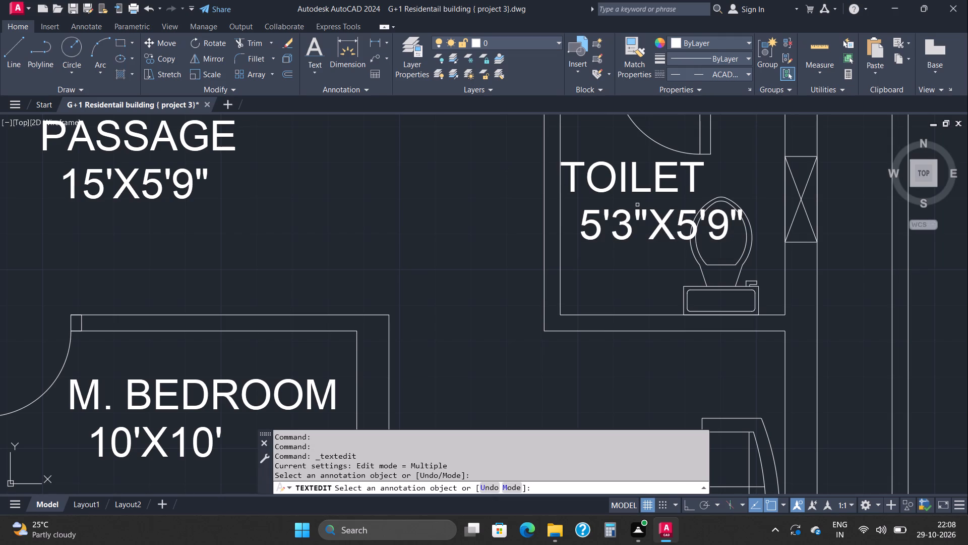
{"action": "scroll", "coordinate": [653, 202], "scroll_direction": "down", "scroll_amount": 2}
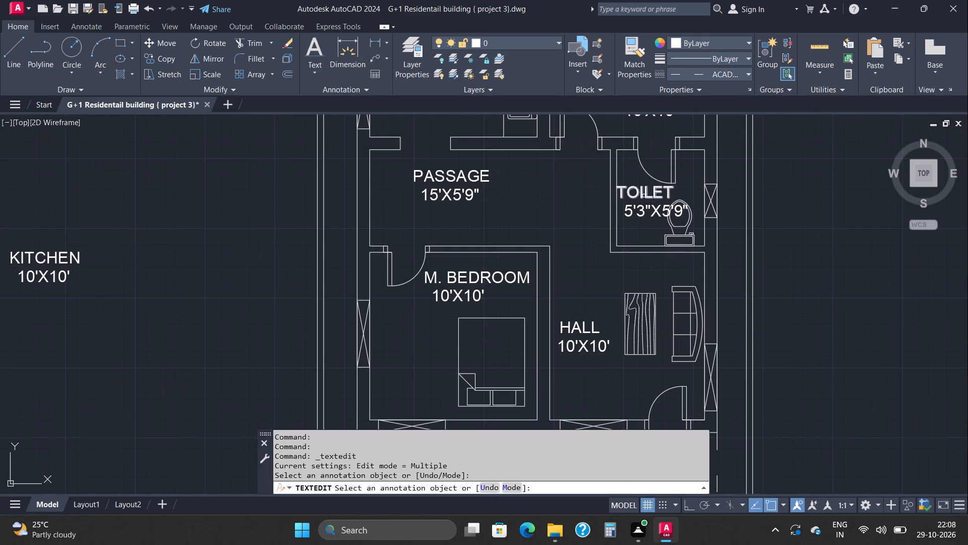
{"action": "key", "text": "Escape"}
Scale down both lines of the TOILET label together so they fit between the west wall and the toilet fixture.
{"action": "left_click", "coordinate": [641, 193]}
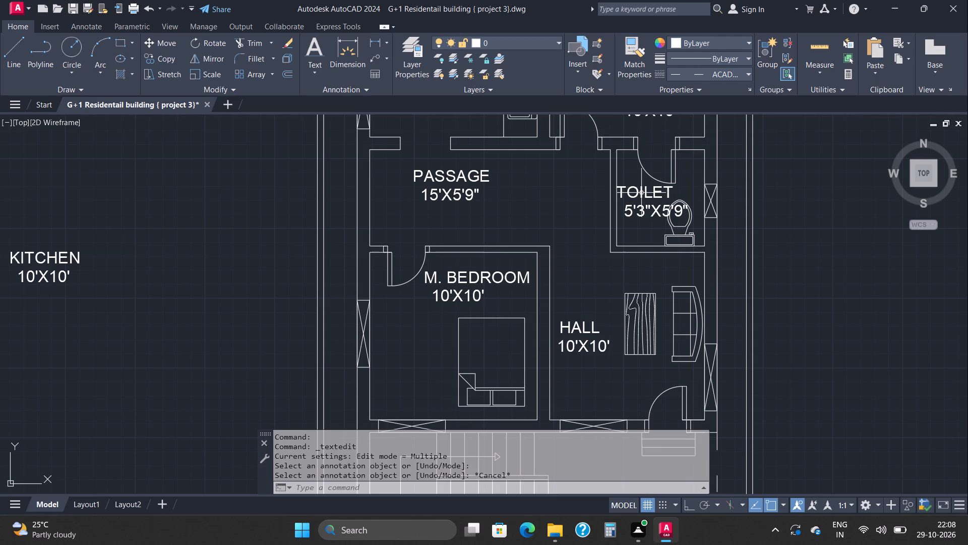
{"action": "left_click", "coordinate": [636, 211]}
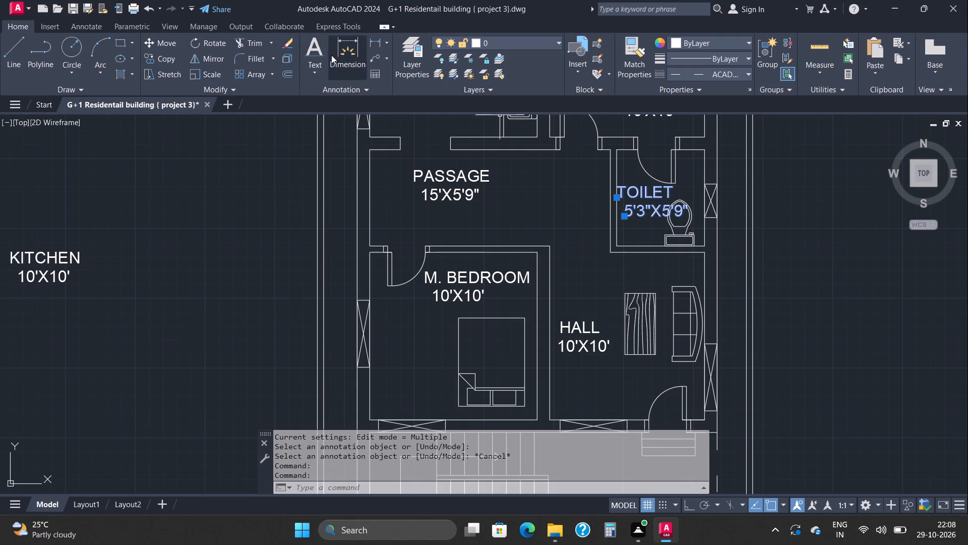
{"action": "left_click", "coordinate": [195, 71]}
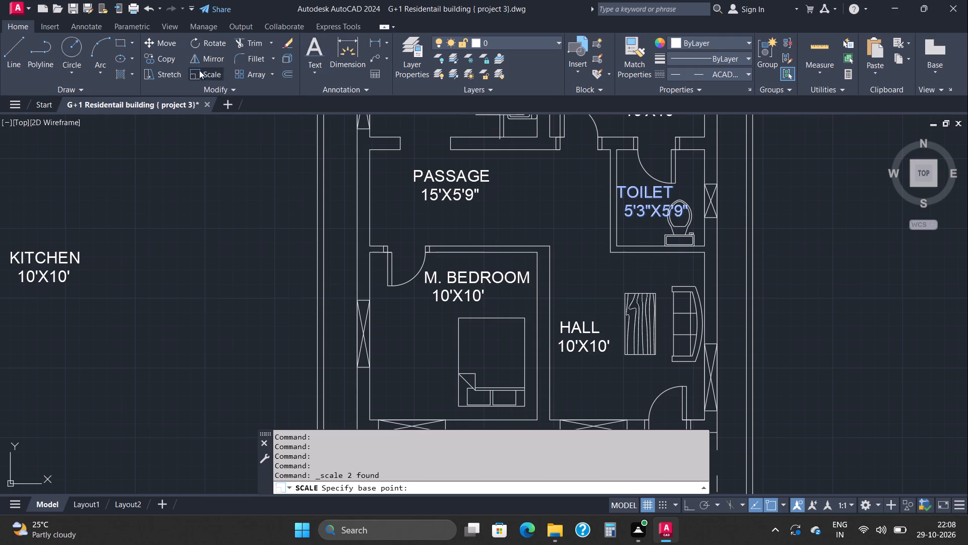
{"action": "left_click", "coordinate": [630, 189]}
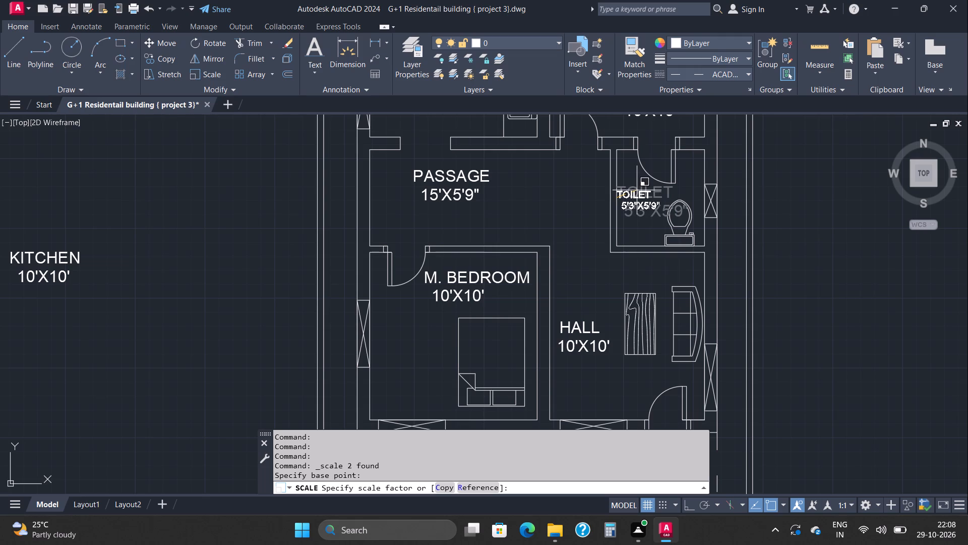
{"action": "left_click", "coordinate": [637, 190]}
{"action": "key", "text": "Escape"}
{"action": "key", "text": "Escape"}
{"action": "key", "text": "Escape"}
{"action": "key", "text": "Escape"}
{"action": "key", "text": "Escape"}
{"action": "key", "text": "Escape"}
{"action": "key", "text": "Escape"}
{"action": "key", "text": "Escape"}
{"action": "key", "text": "Escape"}
{"action": "key", "text": "Escape"}
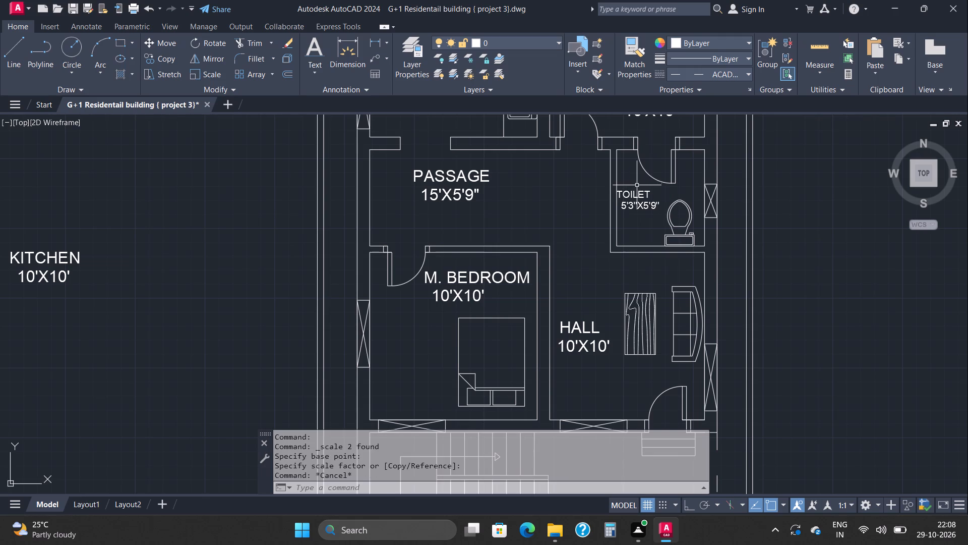
Move the TOILET text slightly east so it sits centred above its dimension line.
{"action": "left_click", "coordinate": [634, 194]}
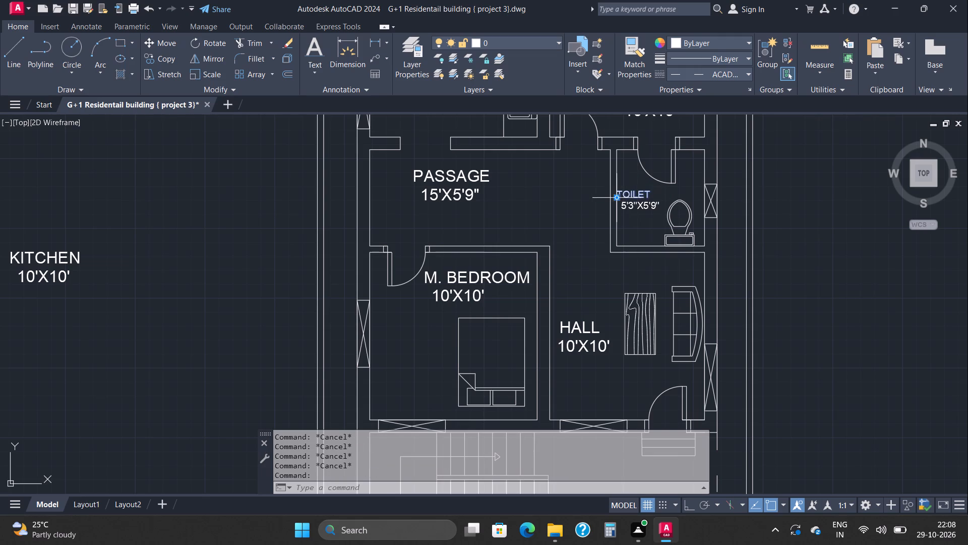
{"action": "left_click", "coordinate": [619, 200]}
{"action": "left_click", "coordinate": [626, 199]}
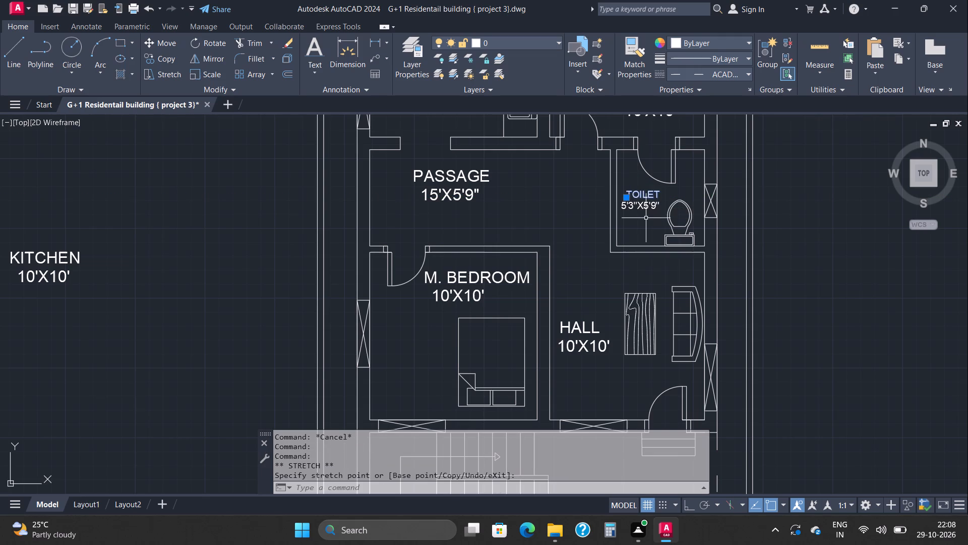
{"action": "key", "text": "Escape"}
{"action": "key", "text": "Escape"}
{"action": "key", "text": "Escape"}
{"action": "key", "text": "Escape"}
{"action": "key", "text": "Escape"}
{"action": "key", "text": "Escape"}
{"action": "key", "text": "Escape"}
{"action": "key", "text": "Escape"}
{"action": "key", "text": "Escape"}
{"action": "key", "text": "Escape"}
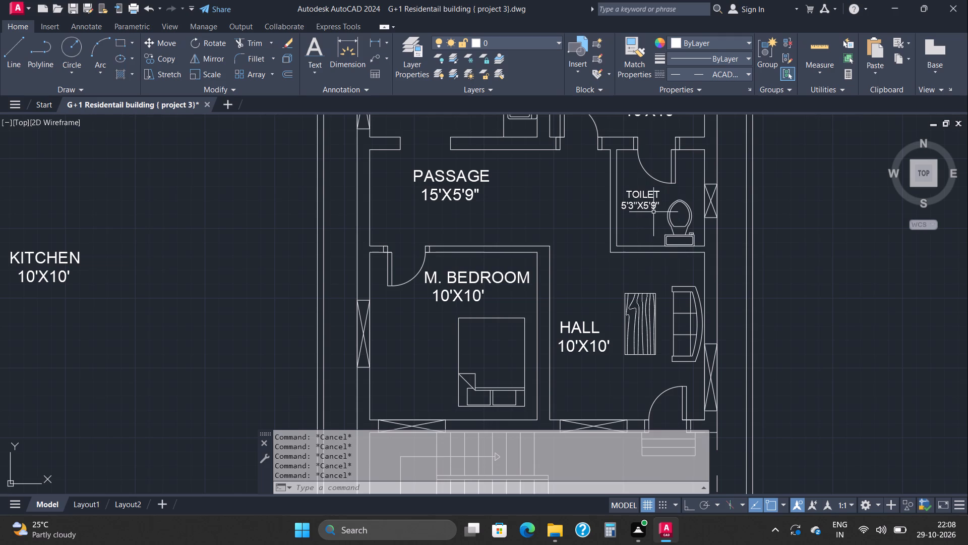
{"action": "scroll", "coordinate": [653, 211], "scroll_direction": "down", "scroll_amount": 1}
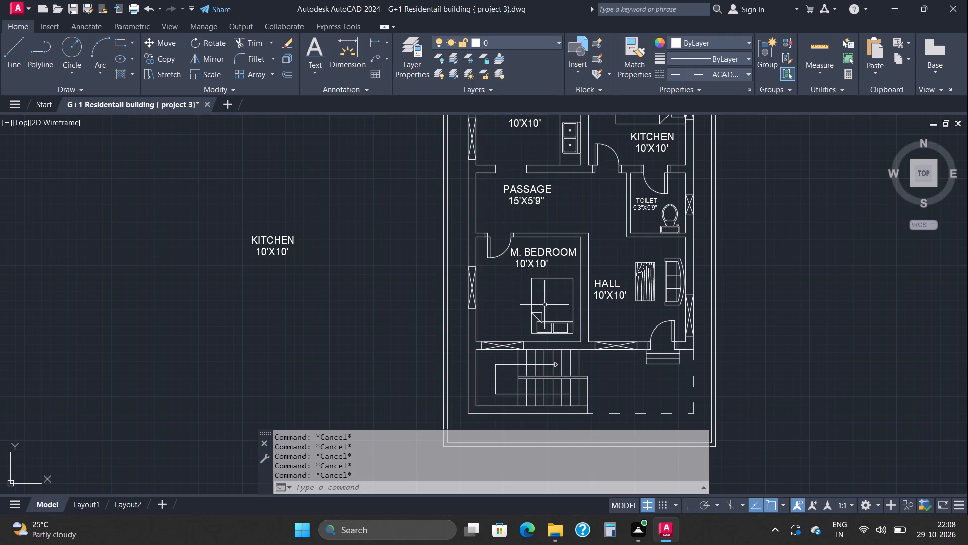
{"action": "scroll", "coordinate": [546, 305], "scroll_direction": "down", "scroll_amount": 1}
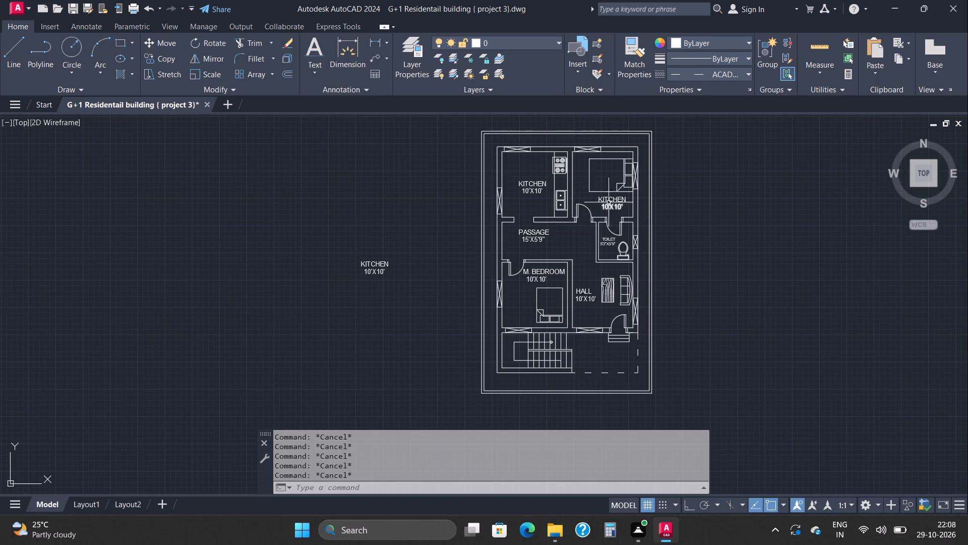
Change the room name in the KITCHEN label below the north-east room's bed to C. BEDROOM.
{"action": "scroll", "coordinate": [610, 199], "scroll_direction": "up", "scroll_amount": 3}
{"action": "double_click", "coordinate": [665, 209]}
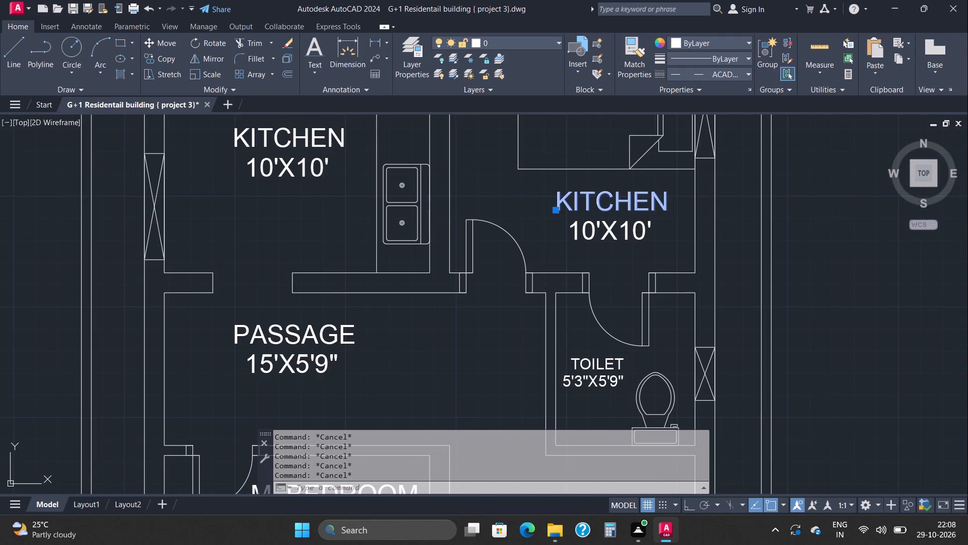
{"action": "double_click", "coordinate": [651, 194]}
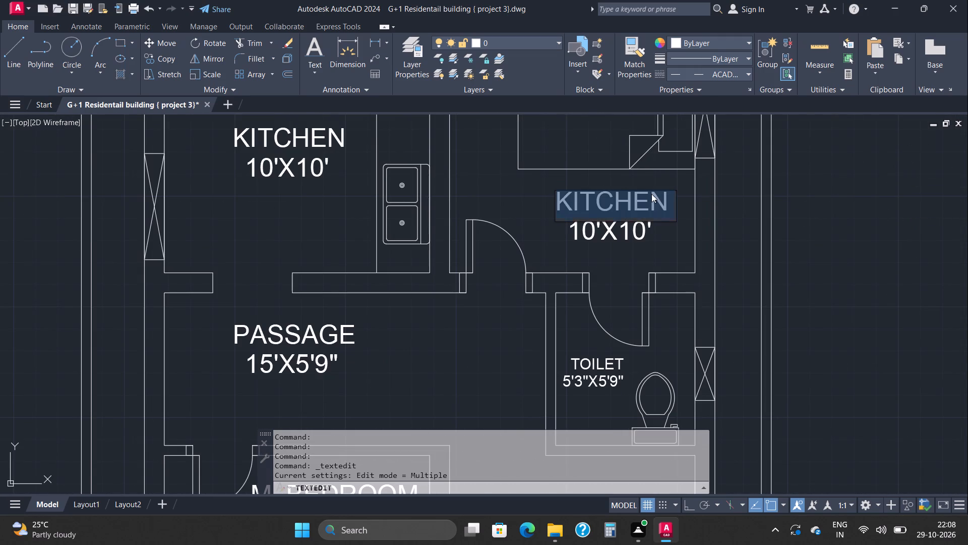
{"action": "left_click", "coordinate": [666, 198]}
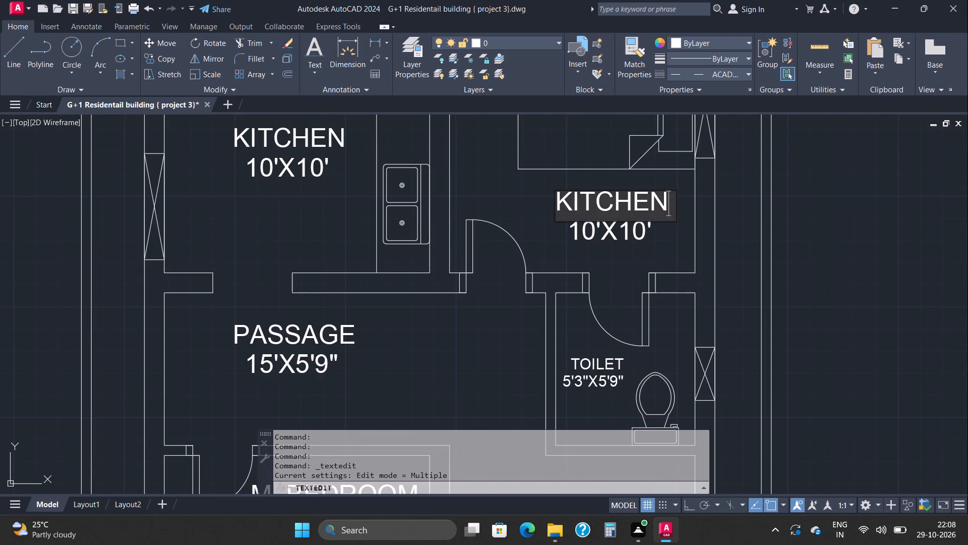
{"action": "key", "text": "BackSpace"}
{"action": "key", "text": "BackSpace"}
{"action": "key", "text": "BackSpace"}
{"action": "key", "text": "BackSpace"}
{"action": "key", "text": "BackSpace"}
{"action": "key", "text": "BackSpace"}
{"action": "key", "text": "BackSpace"}
{"action": "key", "text": "BackSpace"}
{"action": "key", "text": "BackSpace"}
{"action": "key", "text": "BackSpace"}
{"action": "key", "text": "BackSpace"}
{"action": "key", "text": "BackSpace"}
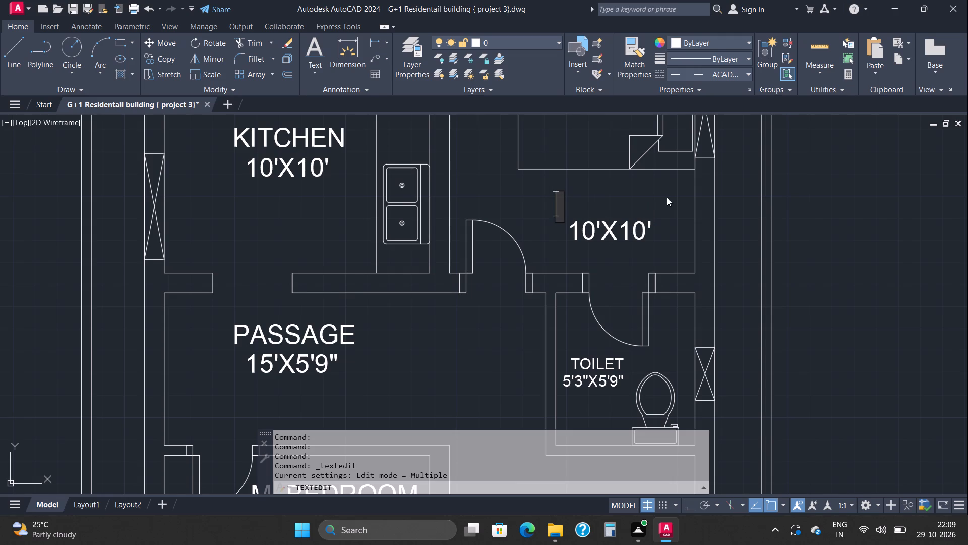
{"action": "type", "text": "C."}
{"action": "key", "text": "space"}
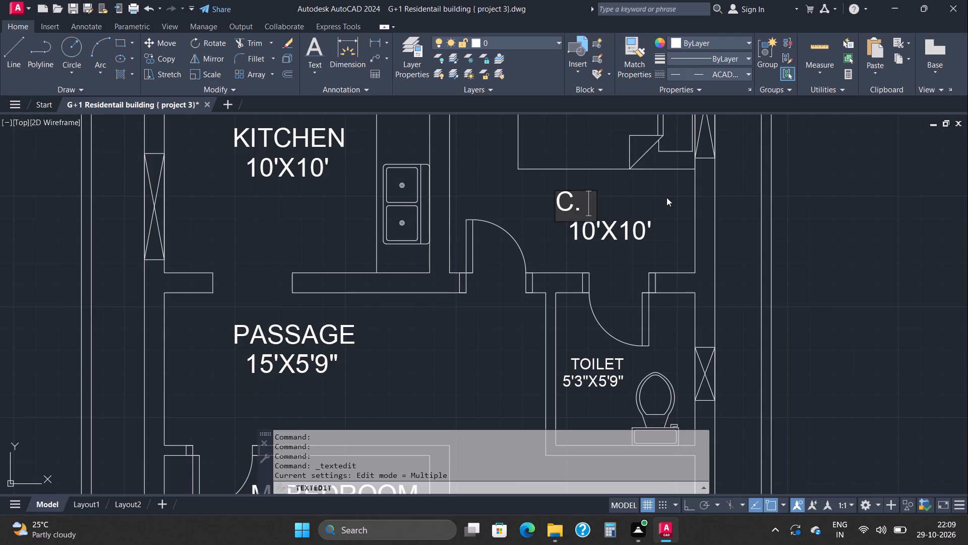
{"action": "type", "text": "BED"}
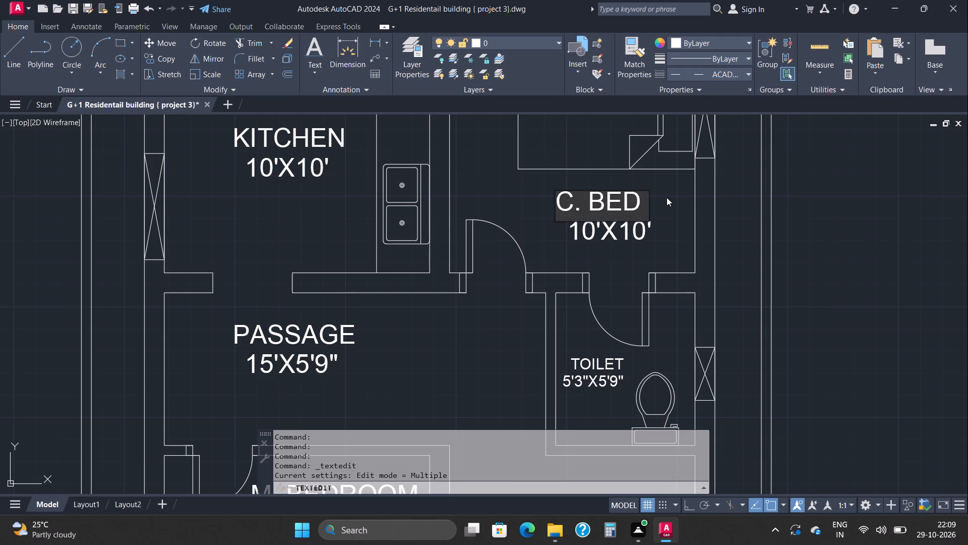
{"action": "type", "text": "ROOM"}
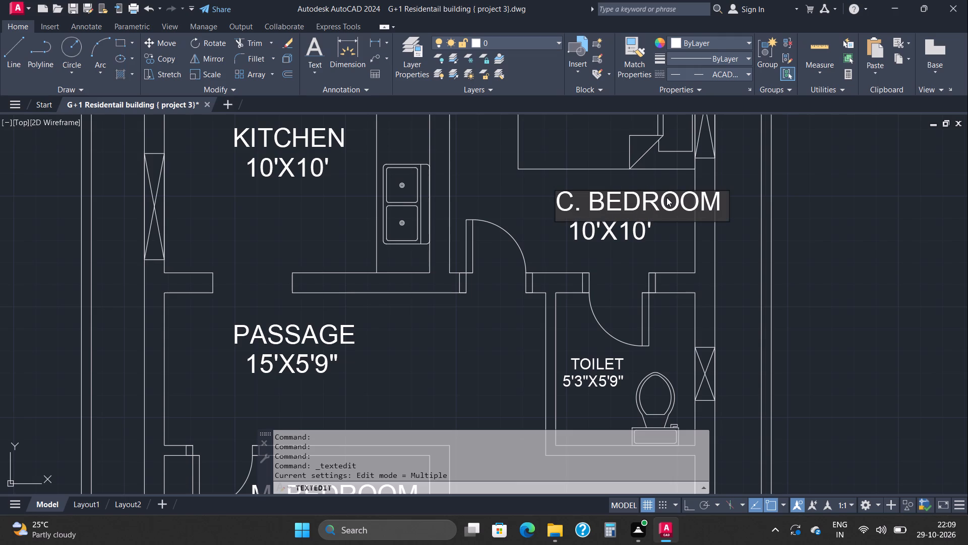
{"action": "left_click", "coordinate": [848, 209]}
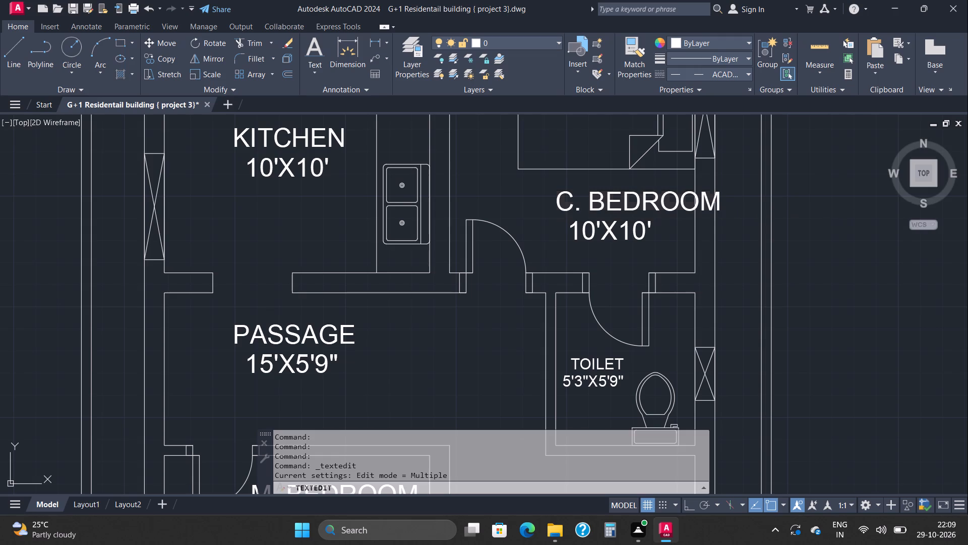
{"action": "key", "text": "Escape"}
{"action": "key", "text": "Escape"}
{"action": "key", "text": "Escape"}
{"action": "key", "text": "Escape"}
{"action": "key", "text": "Escape"}
{"action": "key", "text": "Escape"}
{"action": "key", "text": "Escape"}
{"action": "key", "text": "Escape"}
{"action": "key", "text": "Escape"}
{"action": "key", "text": "Escape"}
{"action": "key", "text": "Escape"}
{"action": "key", "text": "Escape"}
{"action": "key", "text": "Escape"}
{"action": "key", "text": "Escape"}
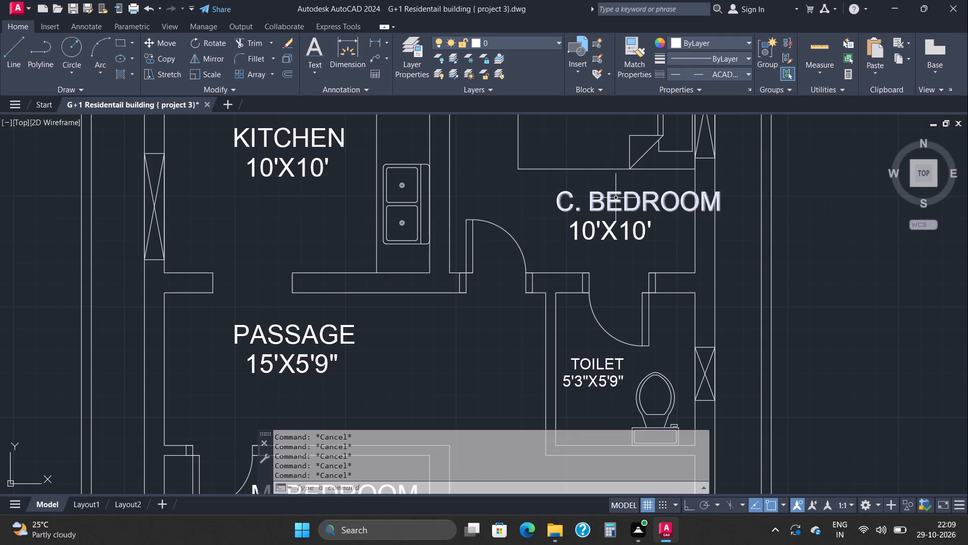
Move the C. BEDROOM text about 1'-6" west so it fits inside the room's east wall.
{"action": "left_click", "coordinate": [618, 202]}
{"action": "left_click", "coordinate": [556, 211]}
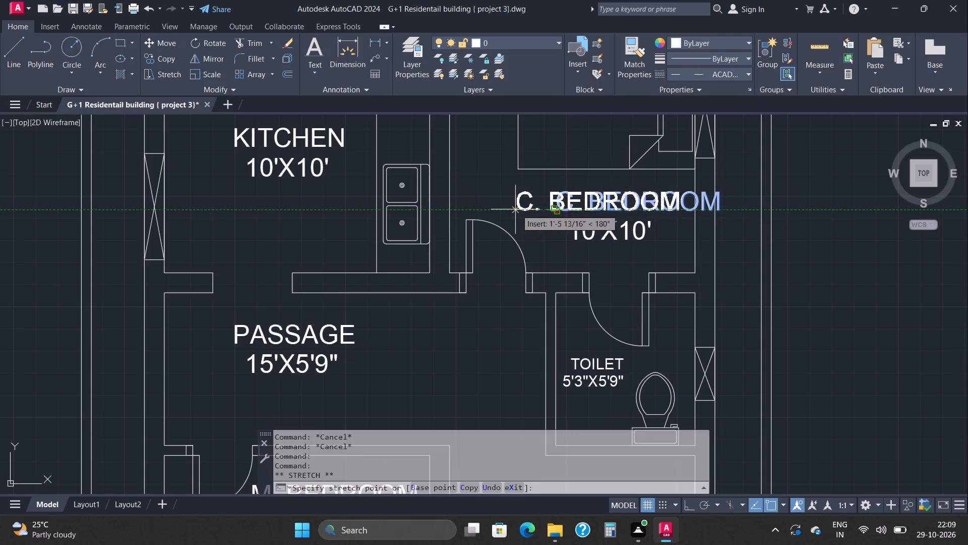
{"action": "left_click", "coordinate": [515, 209]}
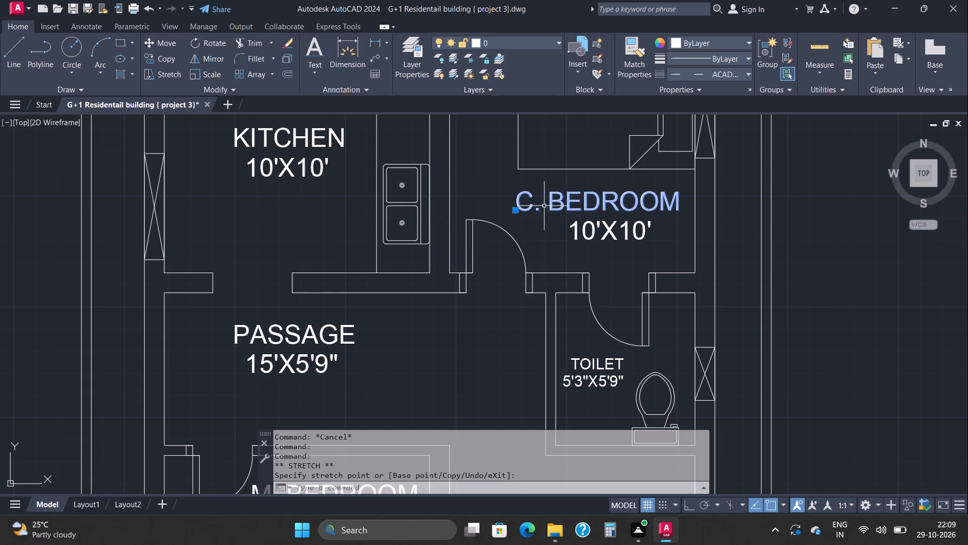
{"action": "key", "text": "Escape"}
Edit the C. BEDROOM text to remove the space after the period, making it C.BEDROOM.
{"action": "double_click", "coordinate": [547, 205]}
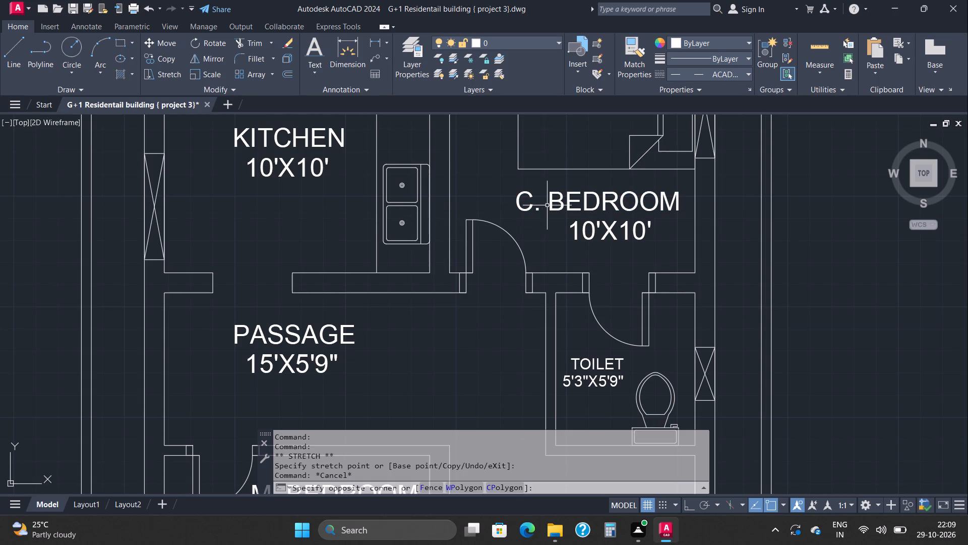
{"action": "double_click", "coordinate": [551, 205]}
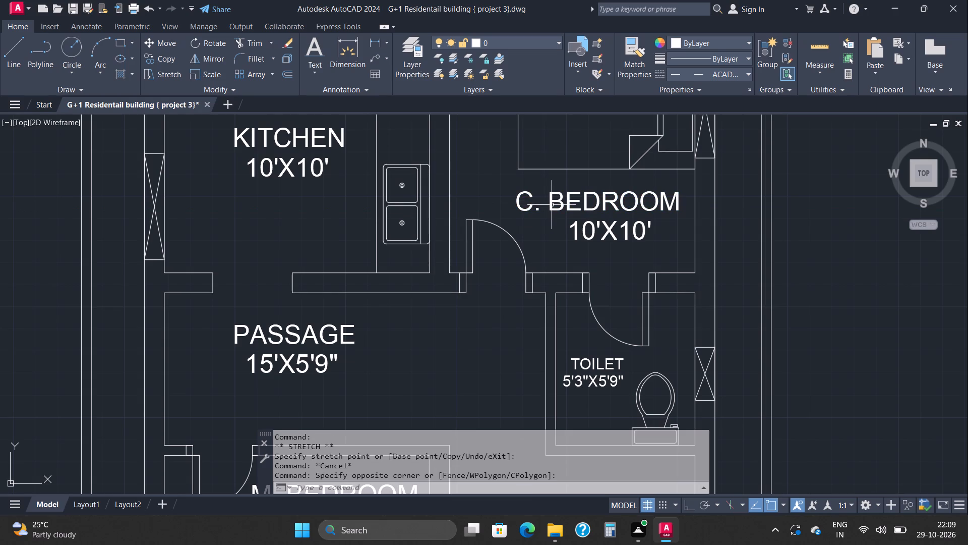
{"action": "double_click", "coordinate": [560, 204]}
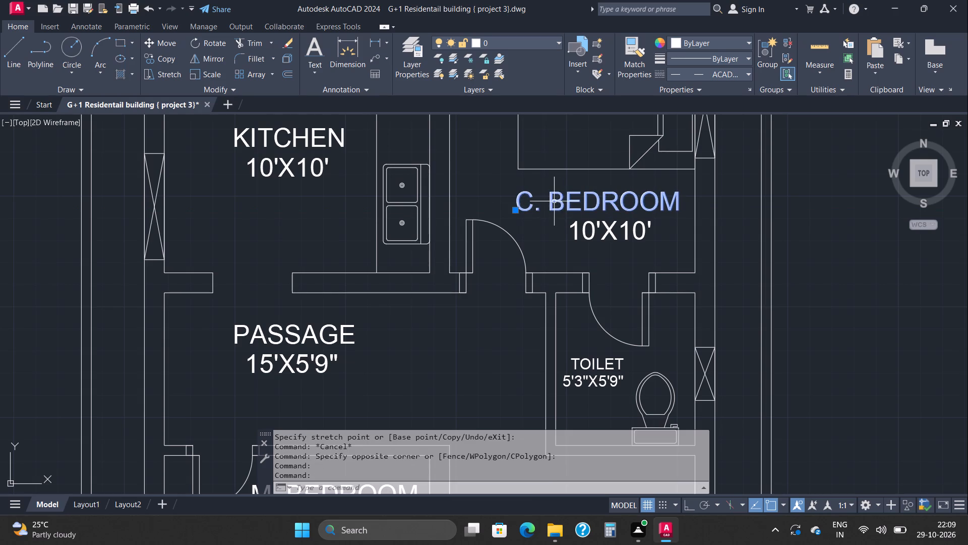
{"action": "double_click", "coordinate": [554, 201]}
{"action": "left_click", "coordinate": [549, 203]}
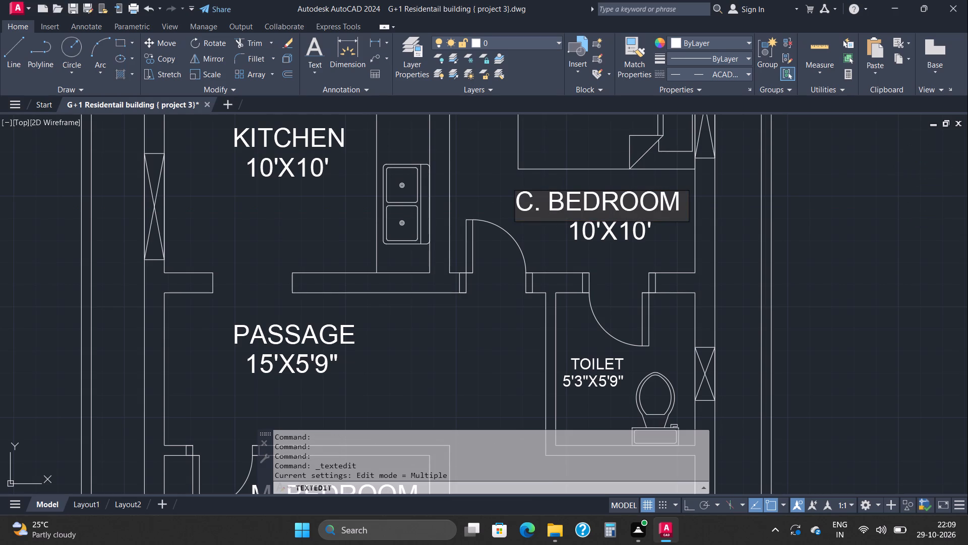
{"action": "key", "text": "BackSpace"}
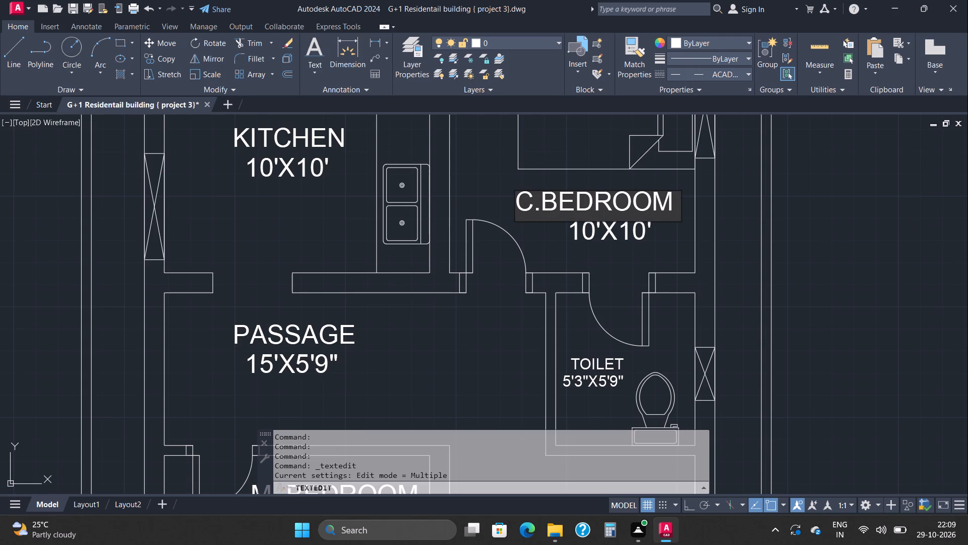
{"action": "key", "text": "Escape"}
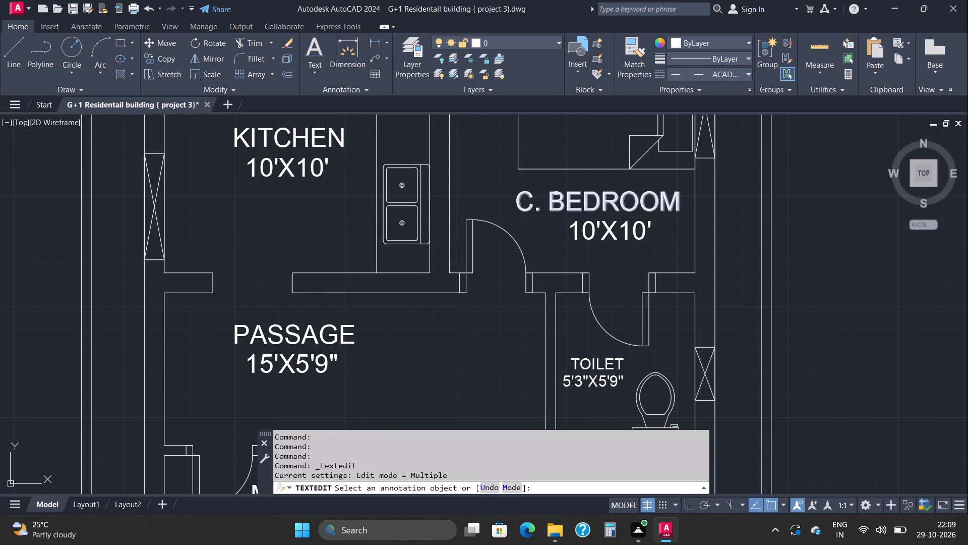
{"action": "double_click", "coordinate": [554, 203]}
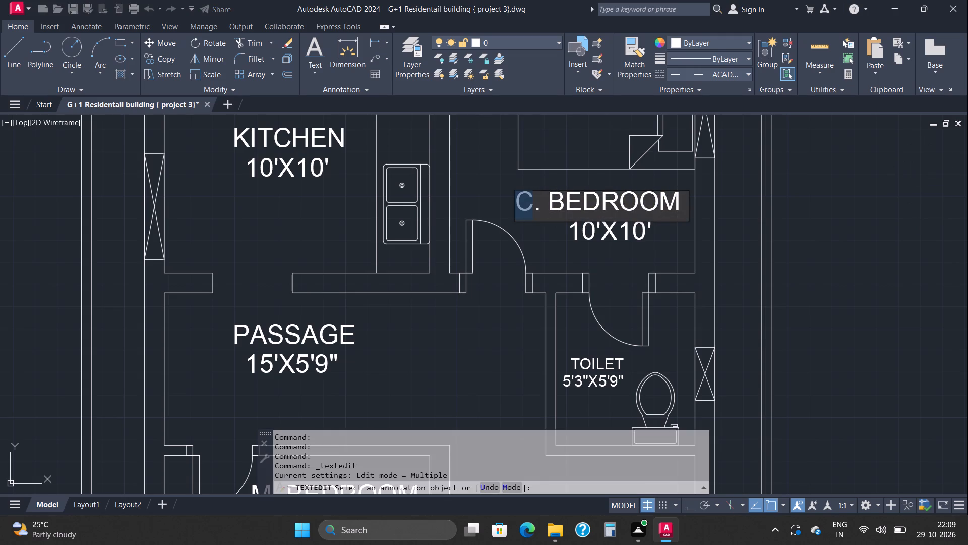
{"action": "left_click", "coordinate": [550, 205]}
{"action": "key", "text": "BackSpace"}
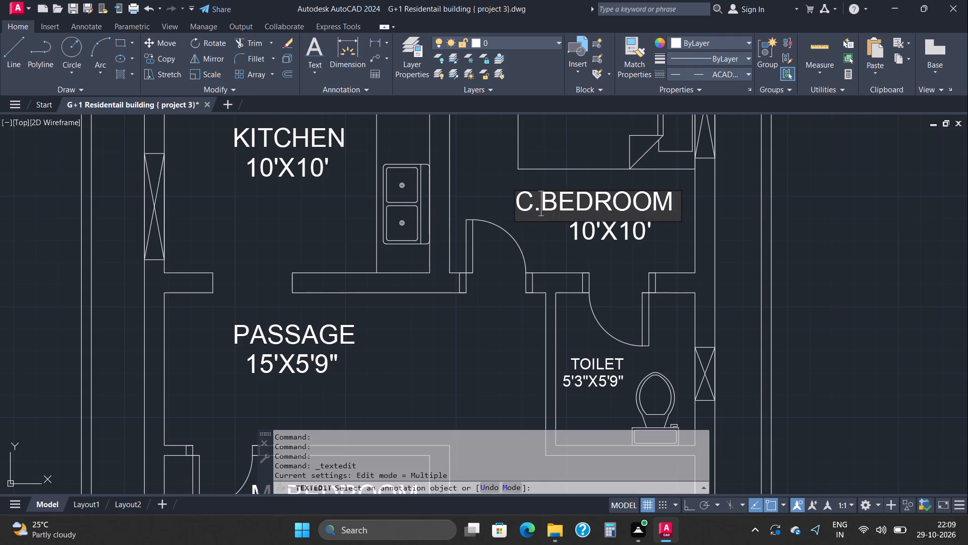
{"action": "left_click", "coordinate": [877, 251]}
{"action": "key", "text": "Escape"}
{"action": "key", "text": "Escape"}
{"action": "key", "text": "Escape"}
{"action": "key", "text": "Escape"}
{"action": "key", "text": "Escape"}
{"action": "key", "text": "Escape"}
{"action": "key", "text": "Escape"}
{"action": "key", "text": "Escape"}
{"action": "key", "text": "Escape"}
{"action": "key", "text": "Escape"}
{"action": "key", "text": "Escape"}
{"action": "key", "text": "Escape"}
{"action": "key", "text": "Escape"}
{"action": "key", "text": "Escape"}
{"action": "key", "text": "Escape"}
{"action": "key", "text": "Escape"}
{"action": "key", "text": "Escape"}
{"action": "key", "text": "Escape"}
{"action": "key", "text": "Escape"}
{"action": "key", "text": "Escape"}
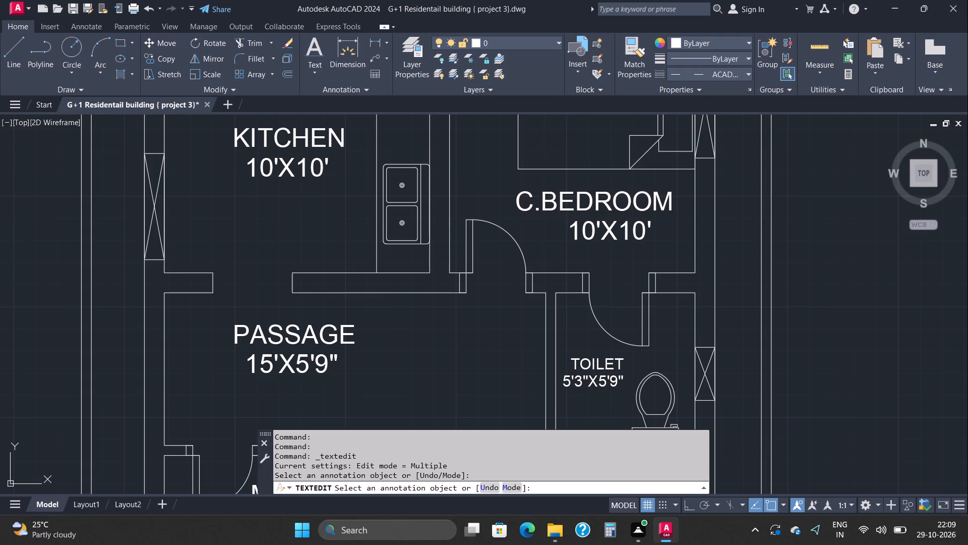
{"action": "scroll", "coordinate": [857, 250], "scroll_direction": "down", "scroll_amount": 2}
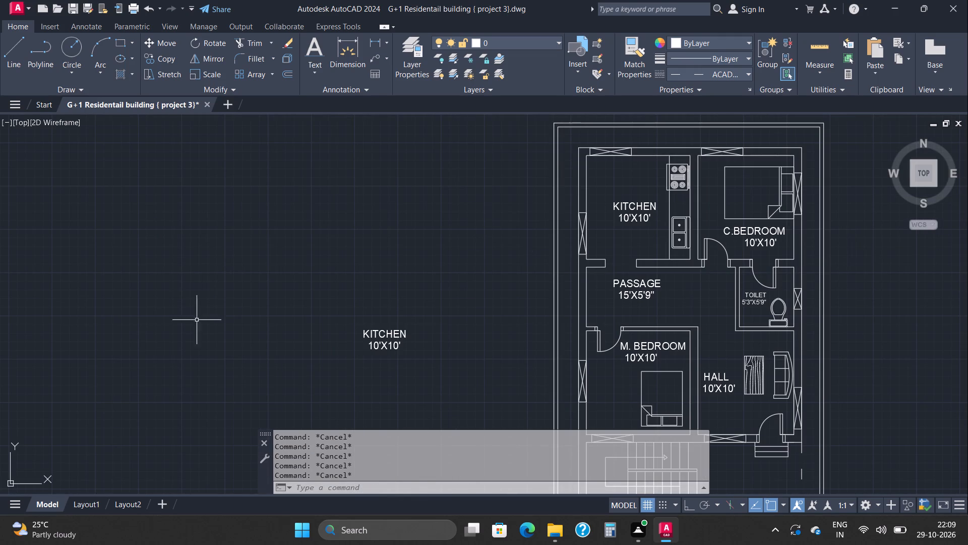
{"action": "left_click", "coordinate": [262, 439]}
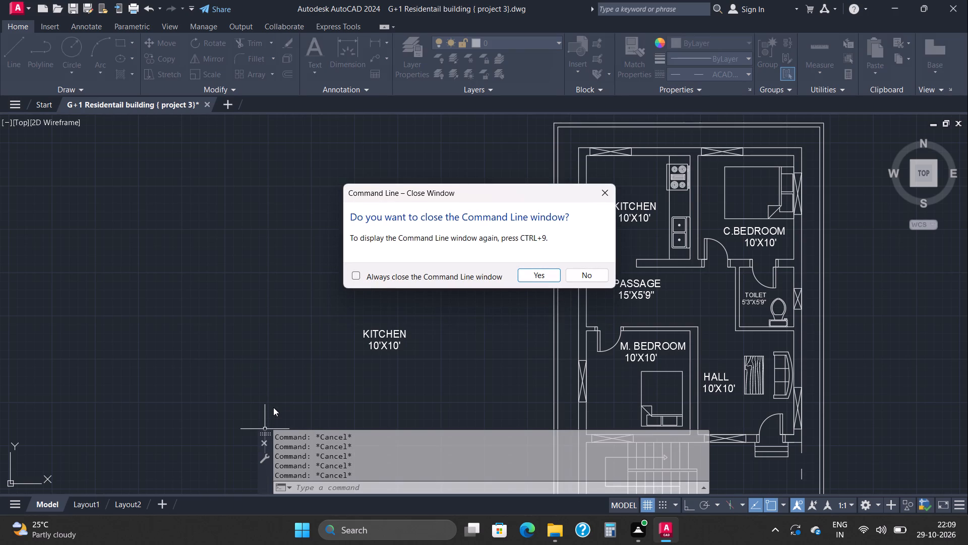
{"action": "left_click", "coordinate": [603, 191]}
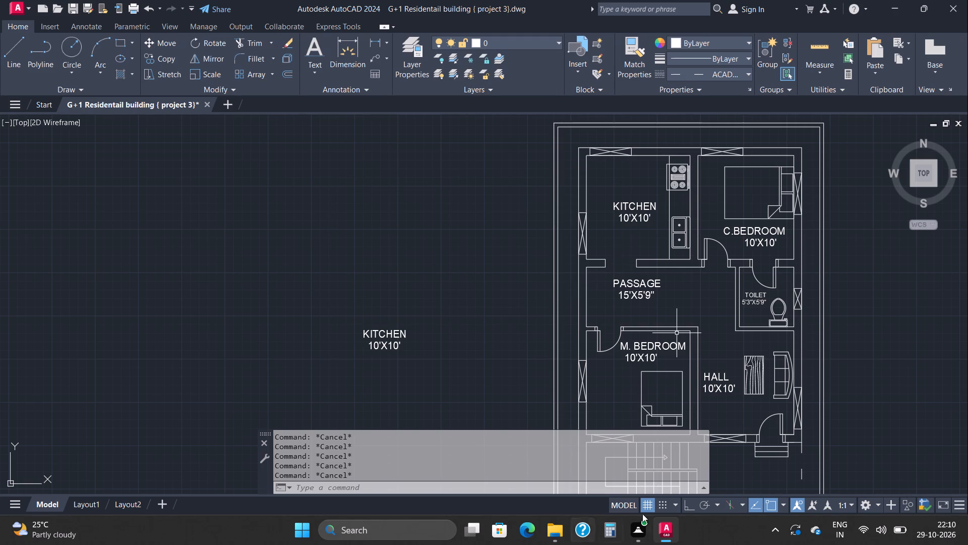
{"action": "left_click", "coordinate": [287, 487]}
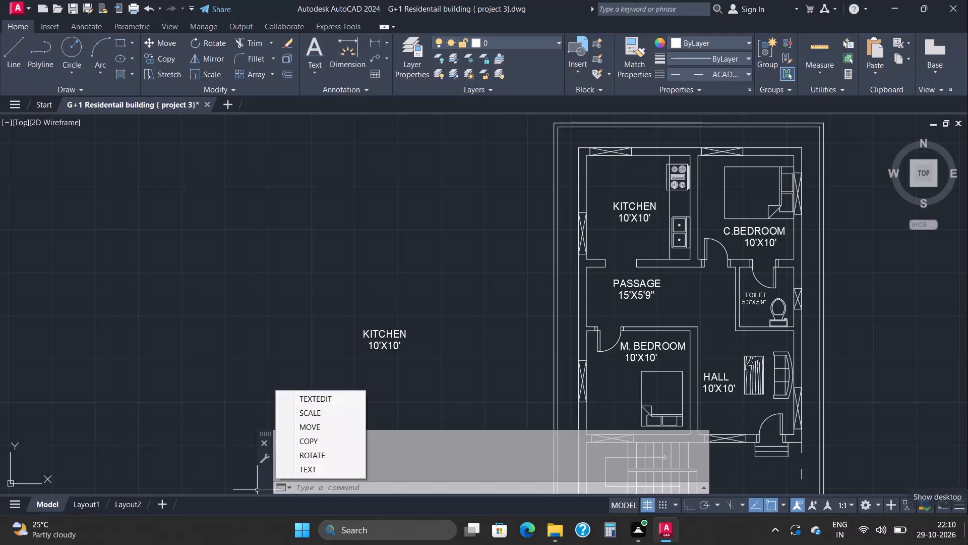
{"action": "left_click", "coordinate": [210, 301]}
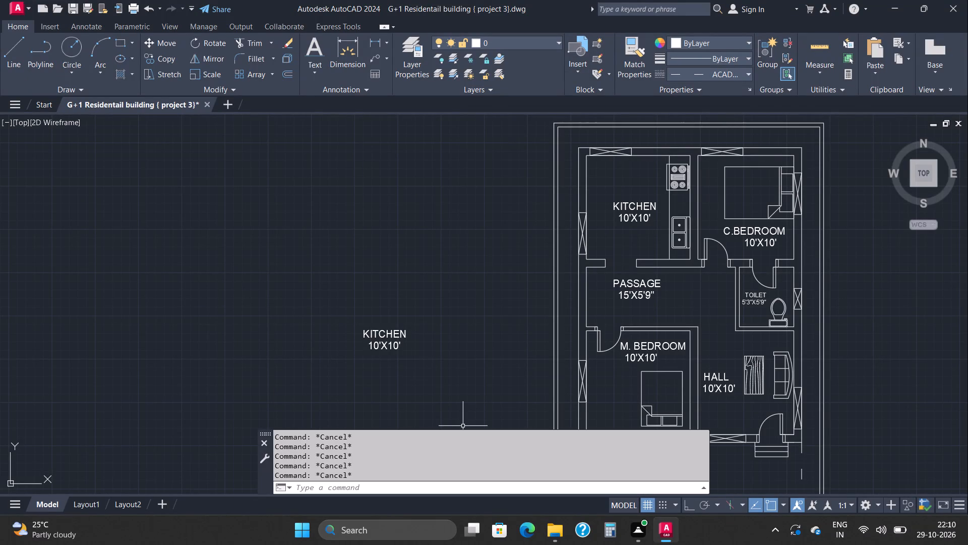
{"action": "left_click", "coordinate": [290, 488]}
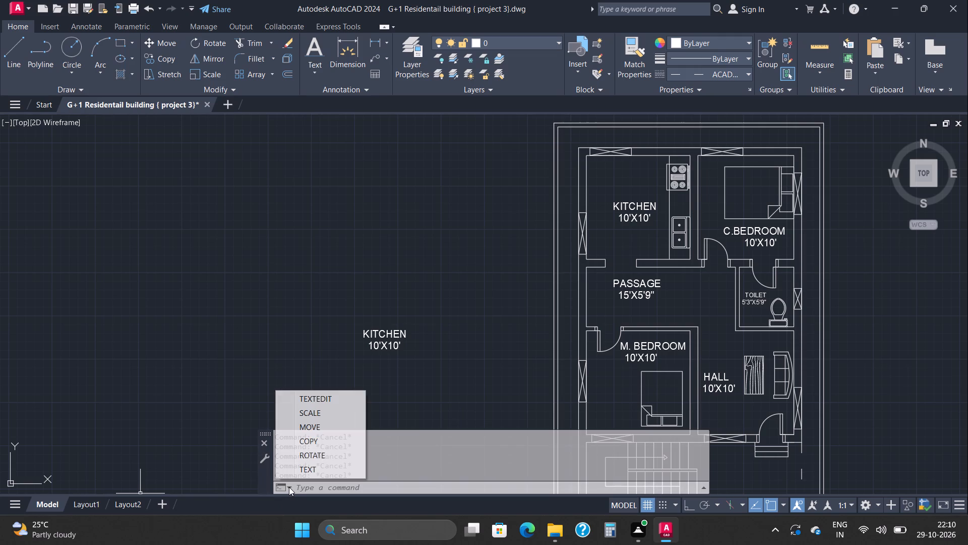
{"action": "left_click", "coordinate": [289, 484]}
Close the Command Line window, confirming that it should be hidden.
{"action": "left_click", "coordinate": [264, 441]}
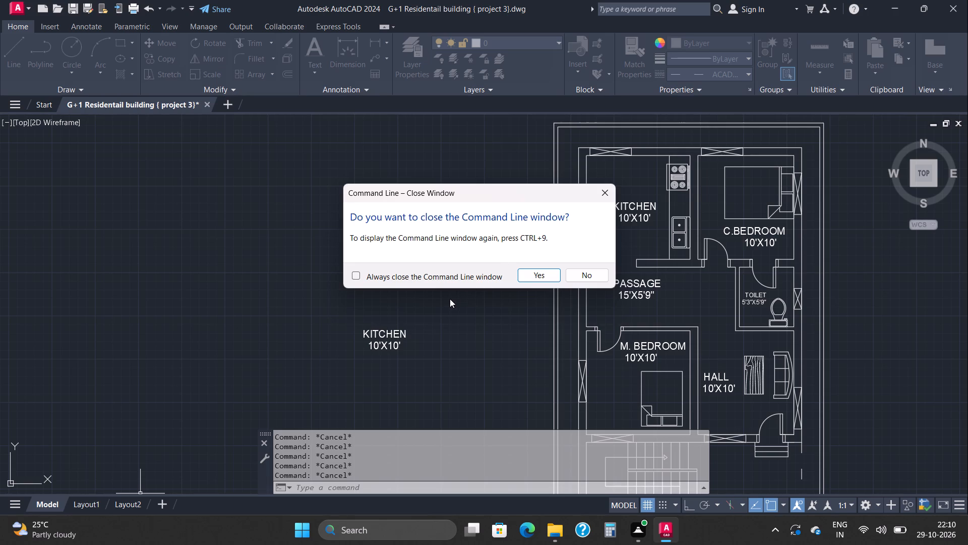
{"action": "left_click", "coordinate": [529, 271]}
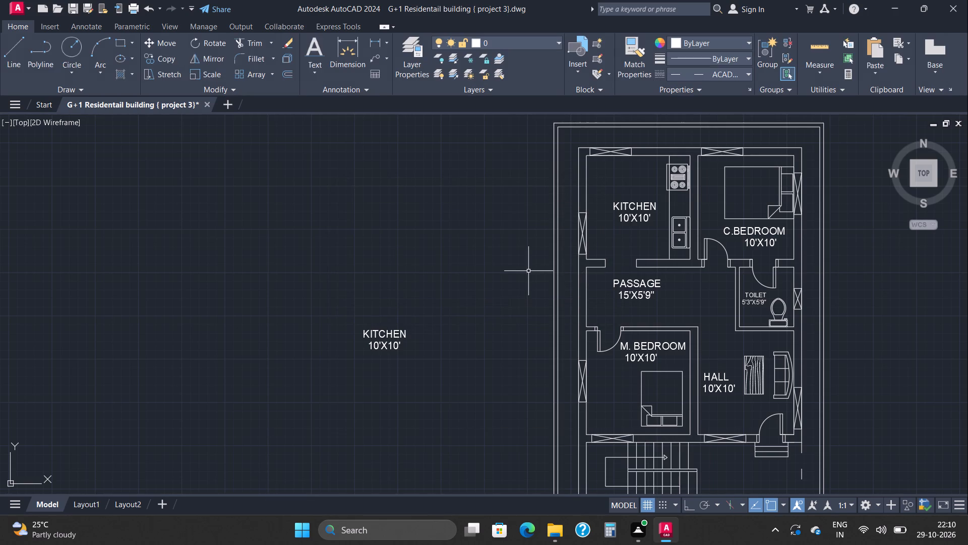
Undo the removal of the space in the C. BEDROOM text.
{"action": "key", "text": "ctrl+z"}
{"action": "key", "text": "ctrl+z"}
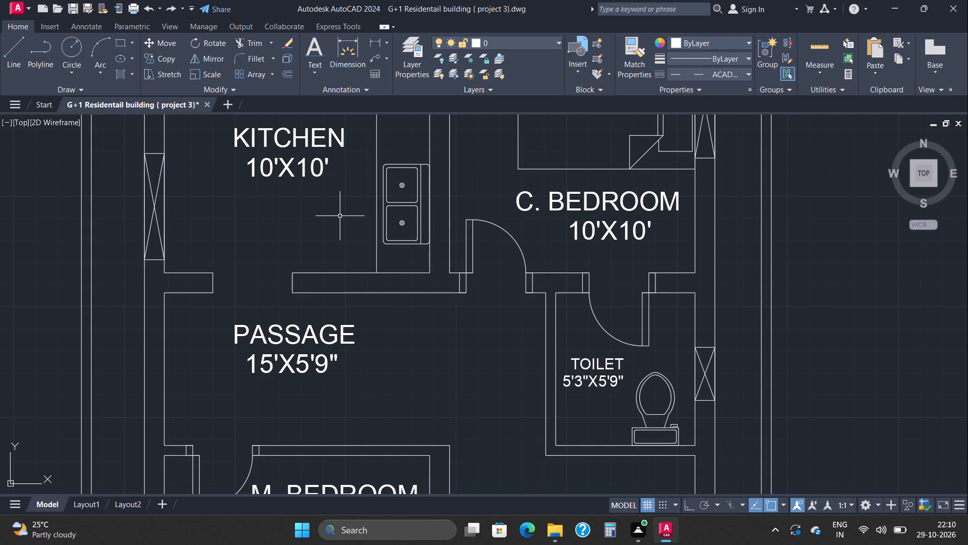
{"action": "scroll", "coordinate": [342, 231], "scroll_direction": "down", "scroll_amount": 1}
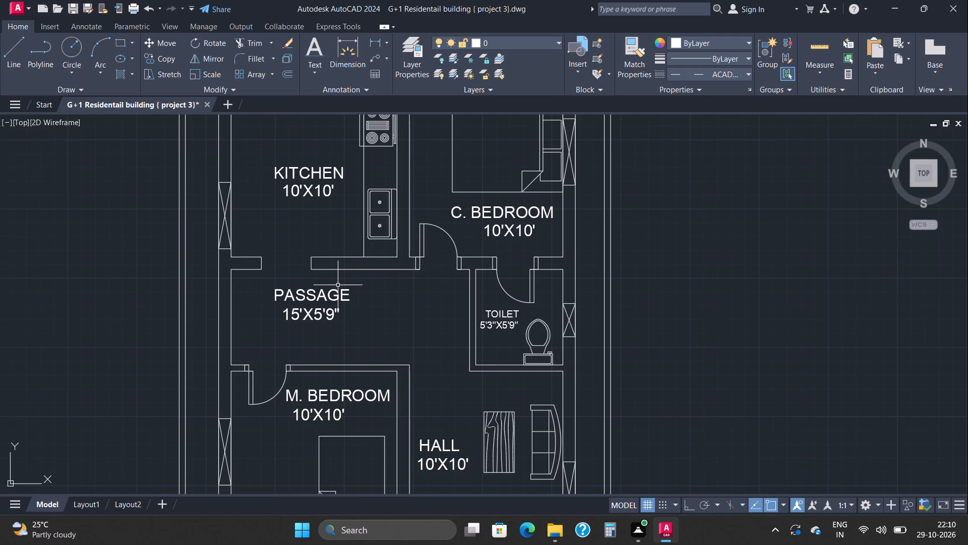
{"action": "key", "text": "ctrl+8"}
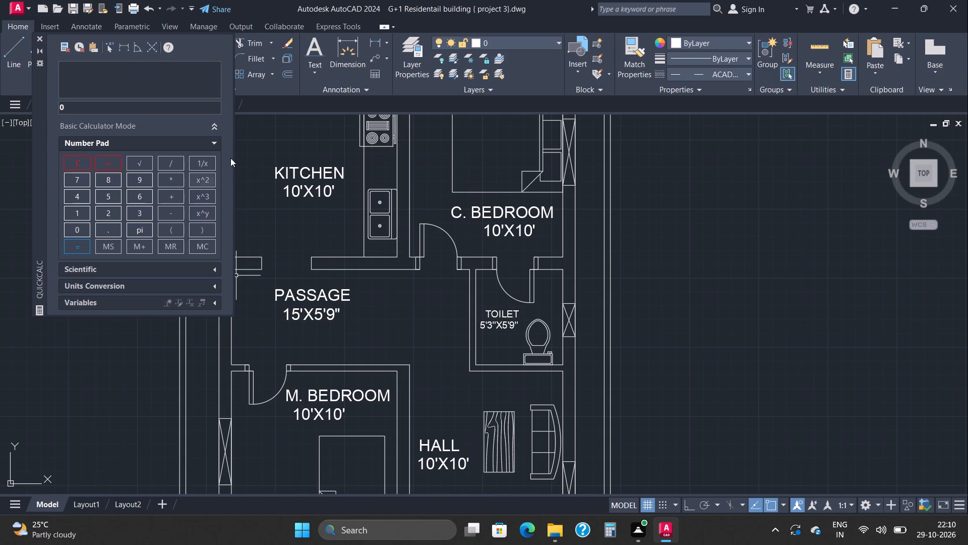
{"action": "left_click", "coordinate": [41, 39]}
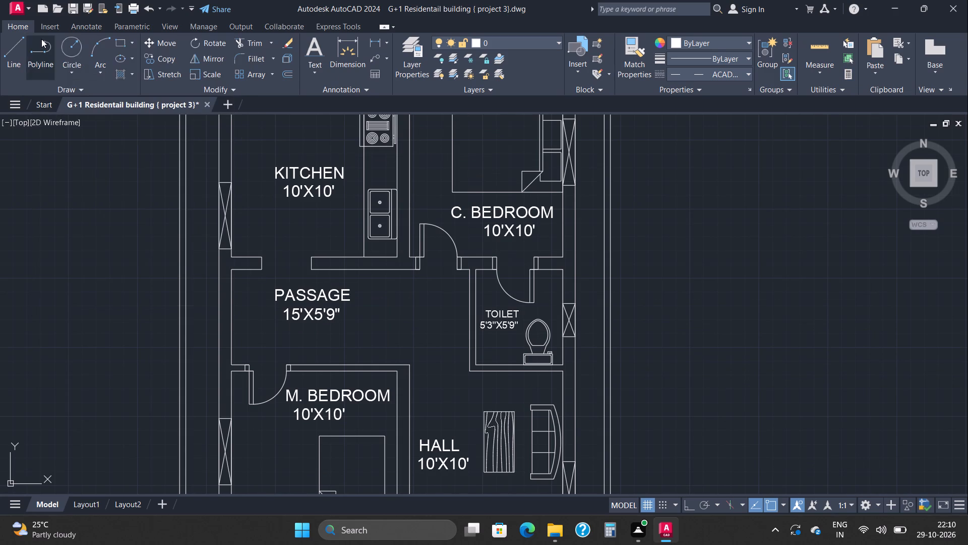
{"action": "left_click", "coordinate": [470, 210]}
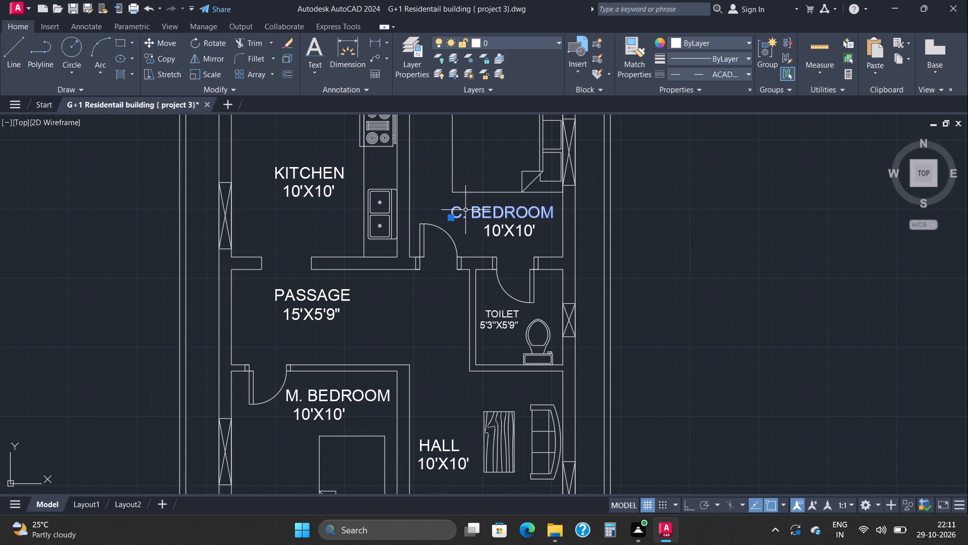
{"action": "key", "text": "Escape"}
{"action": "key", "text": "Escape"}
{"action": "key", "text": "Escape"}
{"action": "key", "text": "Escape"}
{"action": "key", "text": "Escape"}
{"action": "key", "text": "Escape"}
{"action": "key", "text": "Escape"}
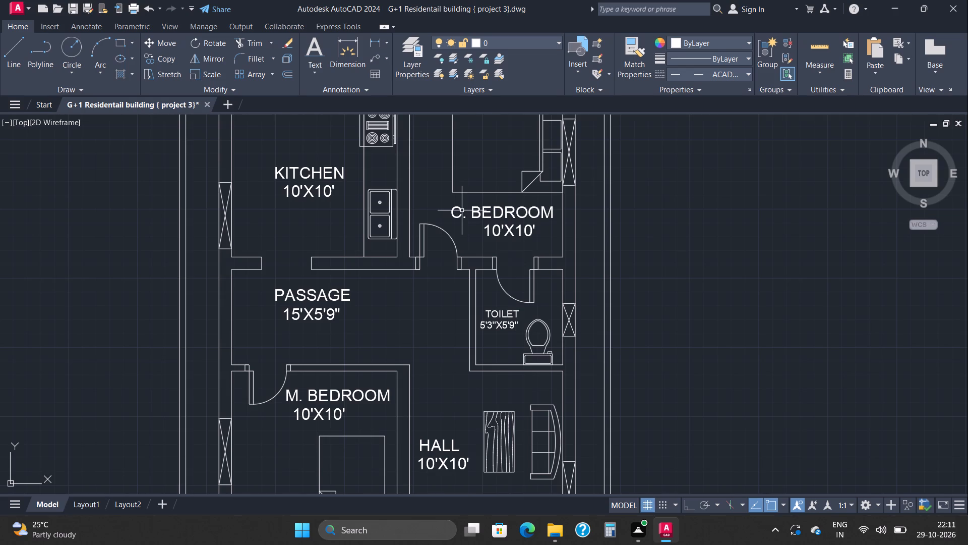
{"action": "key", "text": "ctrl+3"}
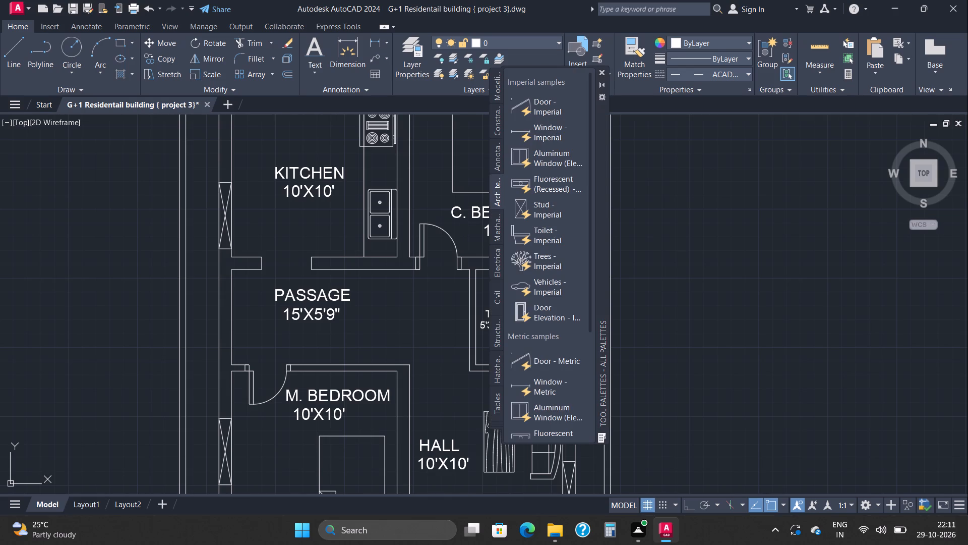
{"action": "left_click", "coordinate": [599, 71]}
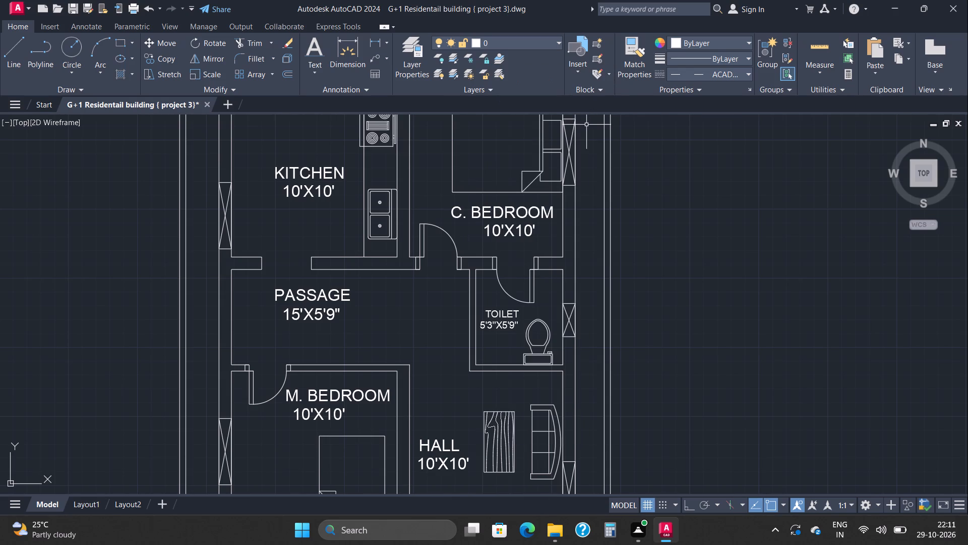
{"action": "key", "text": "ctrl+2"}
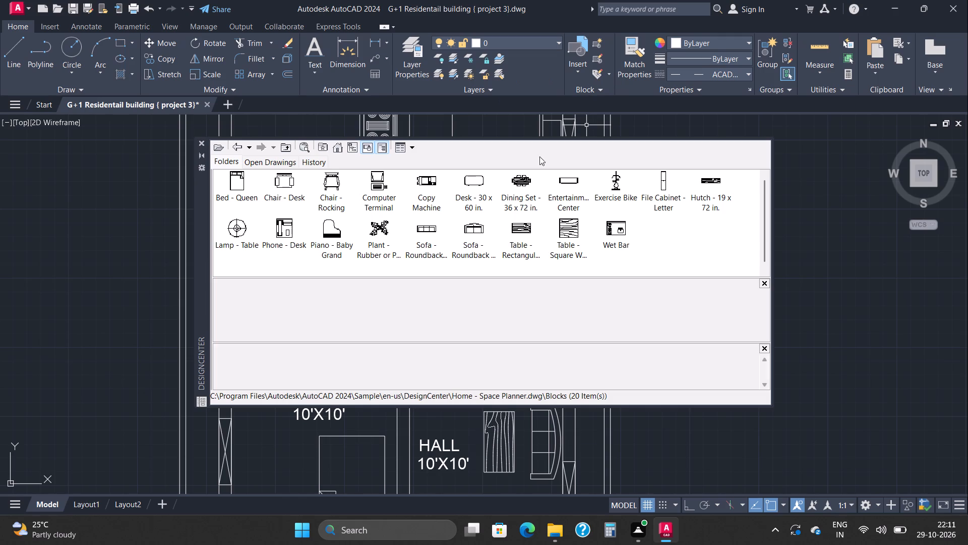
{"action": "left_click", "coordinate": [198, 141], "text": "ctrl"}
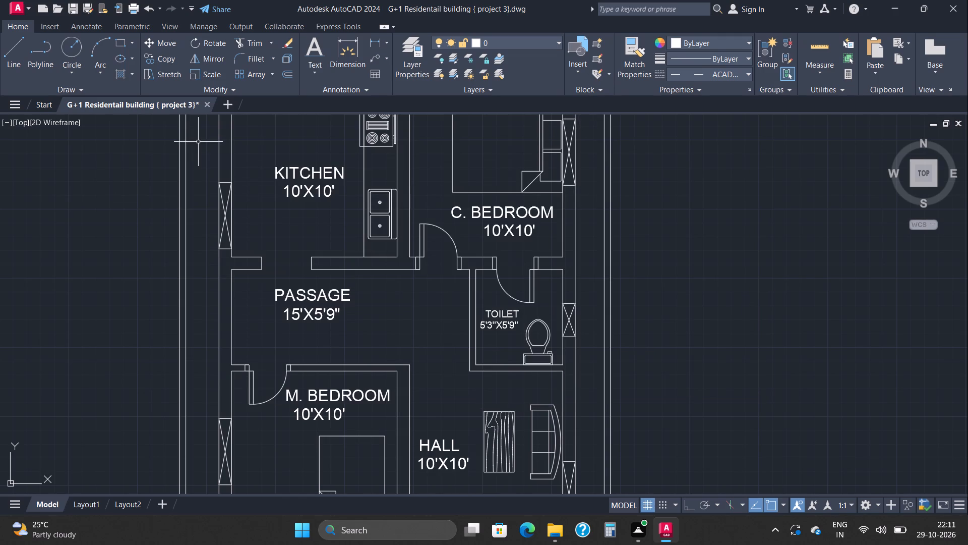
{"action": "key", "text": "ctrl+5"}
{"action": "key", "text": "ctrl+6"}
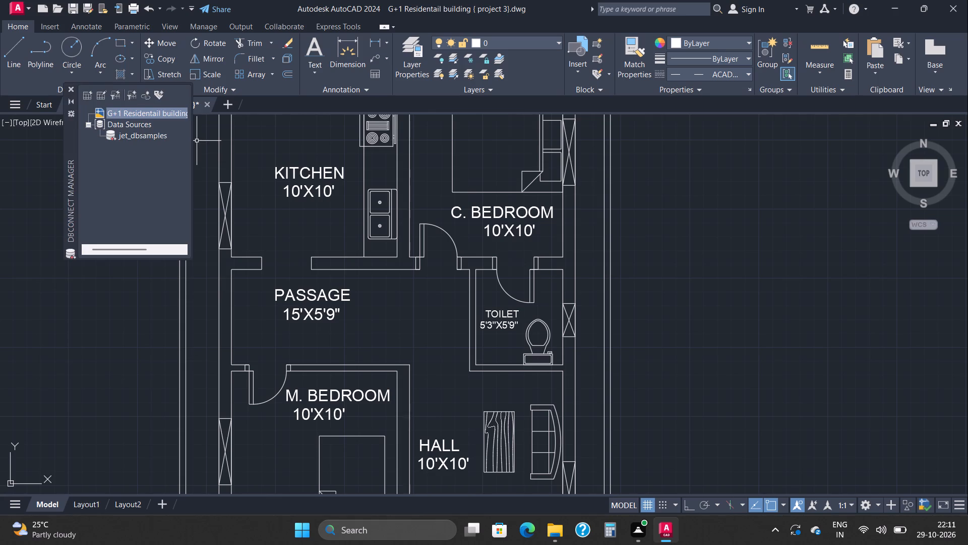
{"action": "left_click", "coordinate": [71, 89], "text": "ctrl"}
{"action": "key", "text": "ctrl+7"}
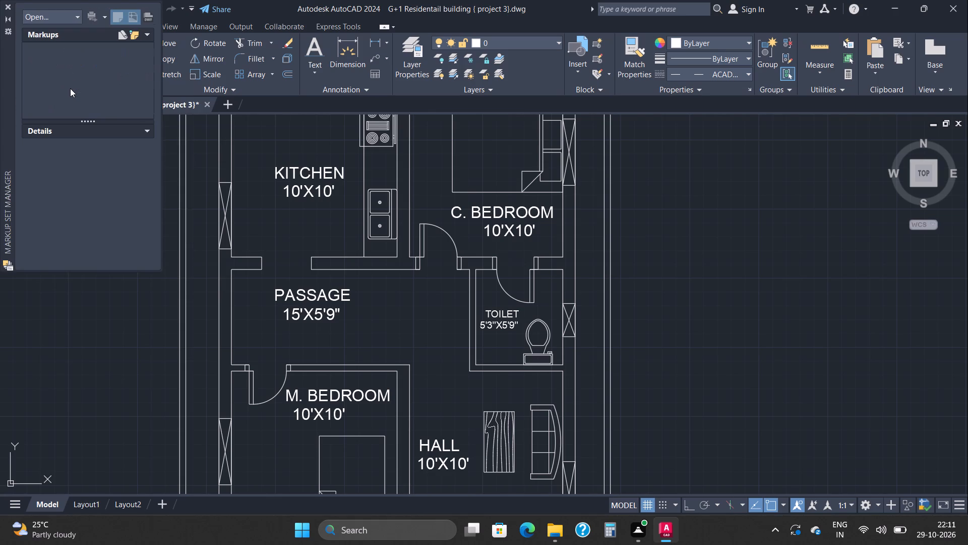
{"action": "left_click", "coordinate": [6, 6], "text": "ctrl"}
Restore the hidden Command Line window in the drawing area.
{"action": "key", "text": "ctrl+9"}
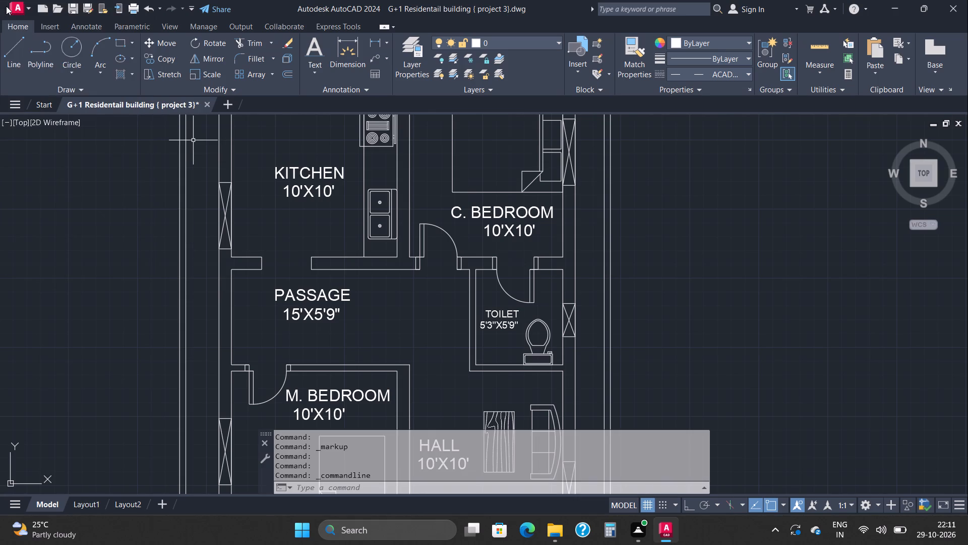
{"action": "left_click", "coordinate": [668, 339]}
{"action": "key", "text": "Escape"}
{"action": "key", "text": "Escape"}
{"action": "key", "text": "Escape"}
{"action": "key", "text": "Escape"}
{"action": "key", "text": "Escape"}
{"action": "key", "text": "Escape"}
{"action": "key", "text": "Escape"}
{"action": "key", "text": "Escape"}
{"action": "key", "text": "Escape"}
{"action": "key", "text": "Escape"}
{"action": "key", "text": "Escape"}
{"action": "key", "text": "Escape"}
{"action": "key", "text": "Escape"}
{"action": "key", "text": "Escape"}
{"action": "key", "text": "Escape"}
{"action": "key", "text": "Escape"}
{"action": "key", "text": "Escape"}
{"action": "key", "text": "Escape"}
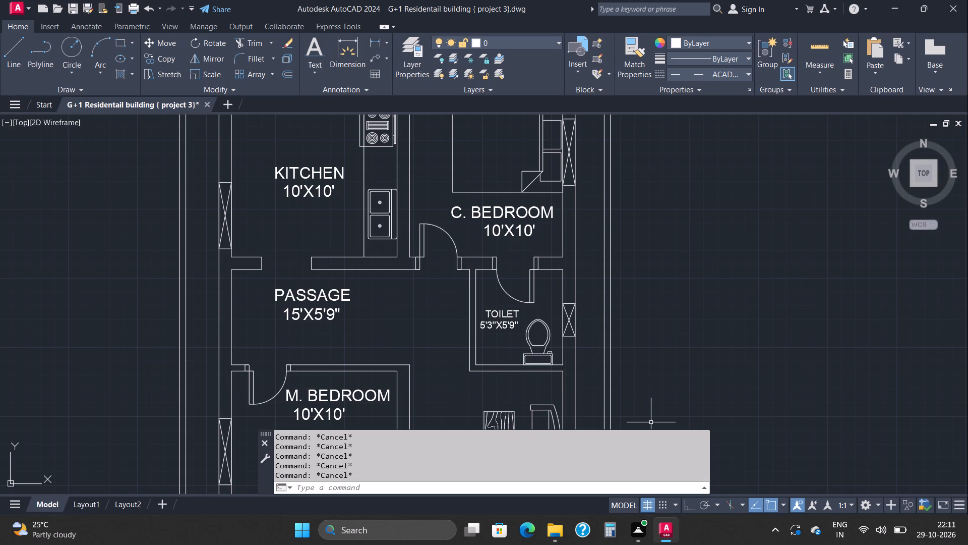
{"action": "left_click", "coordinate": [703, 489]}
{"action": "left_click", "coordinate": [703, 487]}
Copy the spare KITCHEN 10'X10' label from outside the plan into the open area east of the staircase, below the entrance steps.
{"action": "scroll", "coordinate": [398, 366], "scroll_direction": "down", "scroll_amount": 1}
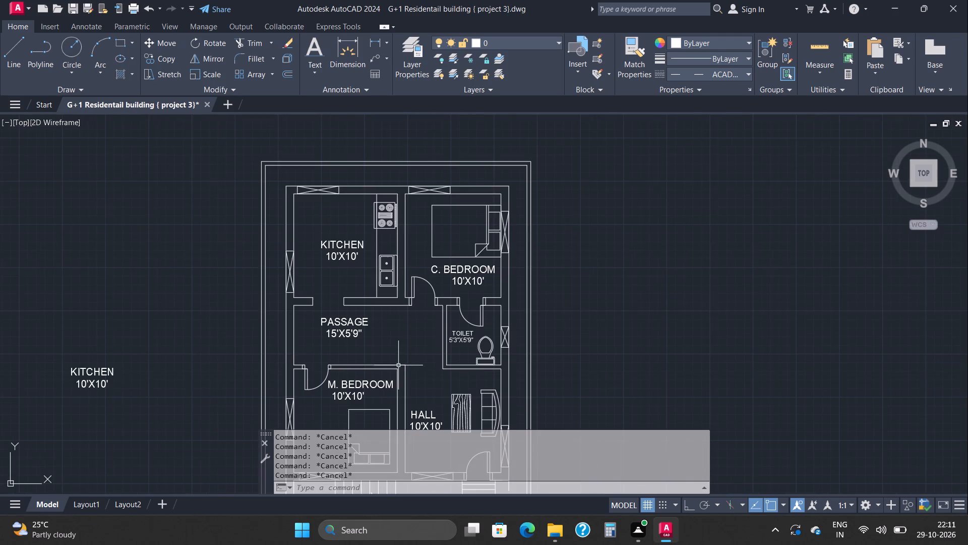
{"action": "middle_click_drag", "start_coordinate": [406, 363], "coordinate": [459, 243]}
{"action": "scroll", "coordinate": [462, 247], "scroll_direction": "down", "scroll_amount": 1}
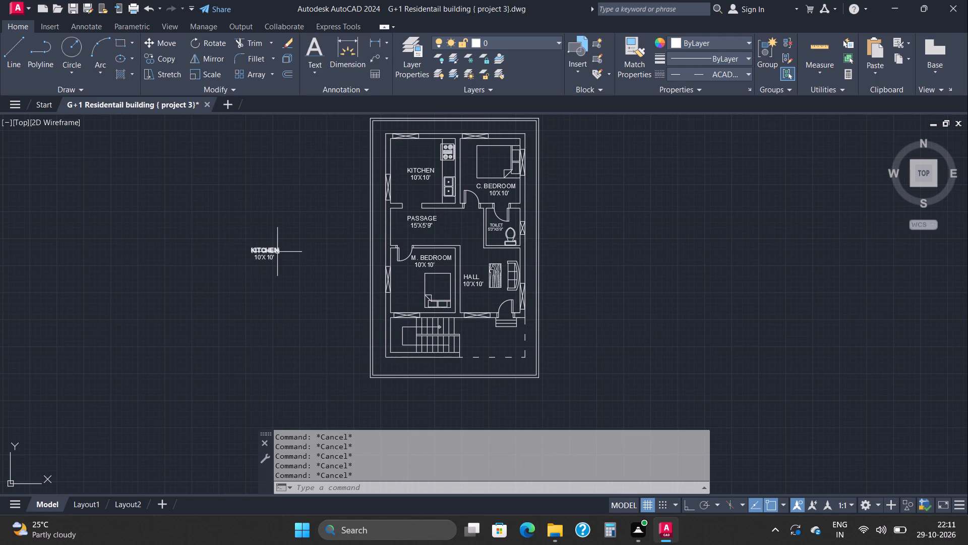
{"action": "left_click", "coordinate": [289, 246]}
{"action": "left_click", "coordinate": [230, 267]}
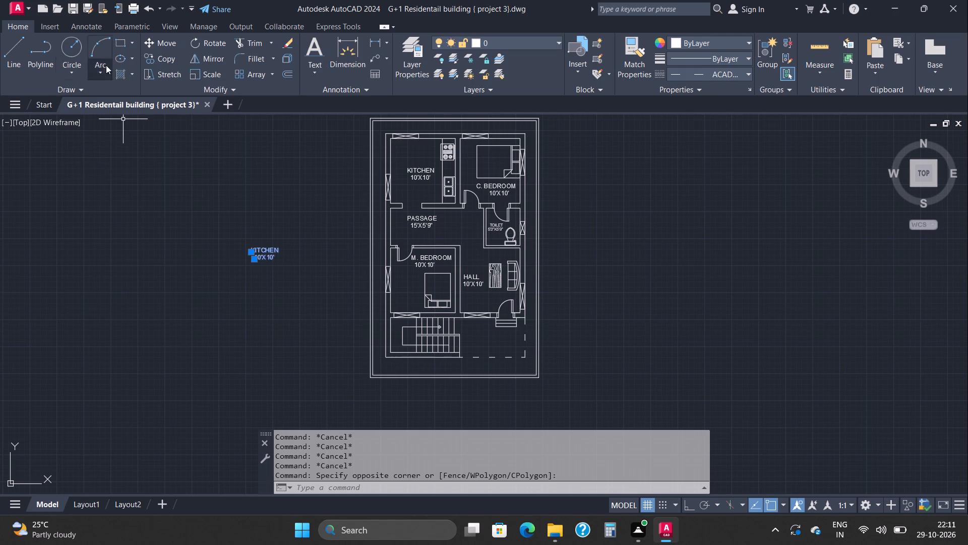
{"action": "left_click", "coordinate": [145, 56]}
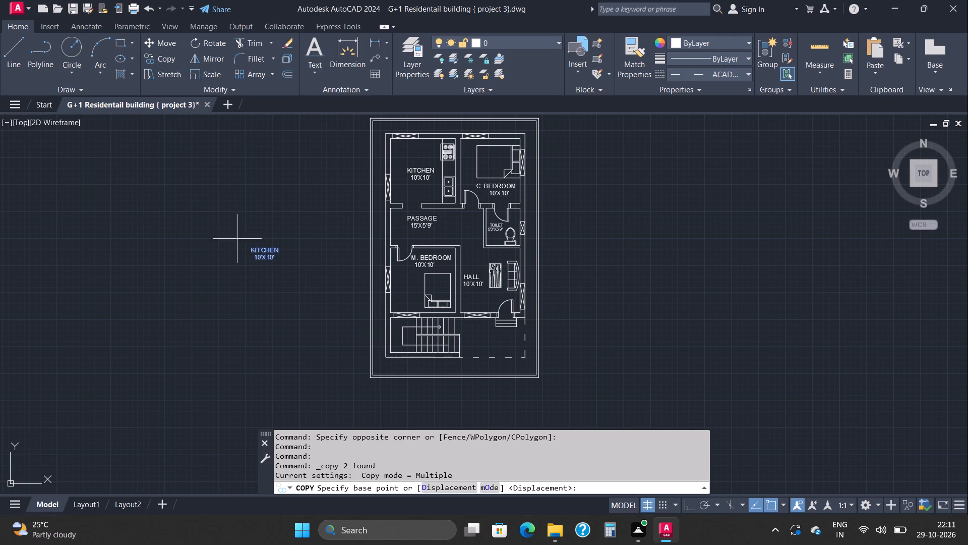
{"action": "left_click", "coordinate": [254, 247]}
{"action": "scroll", "coordinate": [489, 343], "scroll_direction": "up", "scroll_amount": 3}
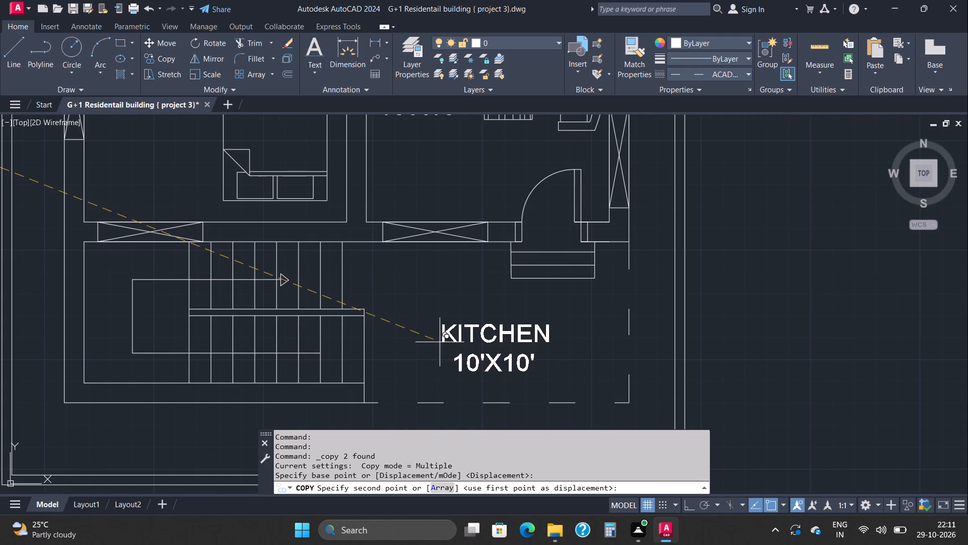
{"action": "left_click", "coordinate": [440, 342]}
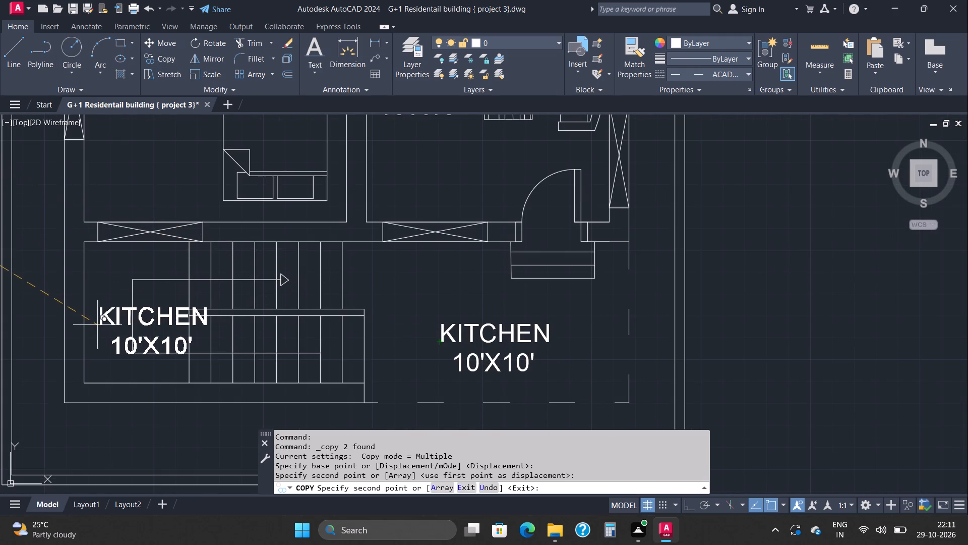
{"action": "key", "text": "Escape"}
{"action": "key", "text": "Escape"}
{"action": "key", "text": "Escape"}
{"action": "key", "text": "Escape"}
{"action": "key", "text": "Escape"}
{"action": "key", "text": "Escape"}
{"action": "key", "text": "Escape"}
{"action": "key", "text": "Escape"}
{"action": "key", "text": "Escape"}
{"action": "key", "text": "Escape"}
{"action": "key", "text": "Escape"}
{"action": "key", "text": "Escape"}
{"action": "key", "text": "Escape"}
{"action": "key", "text": "Escape"}
{"action": "key", "text": "Escape"}
{"action": "key", "text": "Escape"}
{"action": "key", "text": "Escape"}
{"action": "key", "text": "Escape"}
{"action": "key", "text": "Escape"}
{"action": "key", "text": "Escape"}
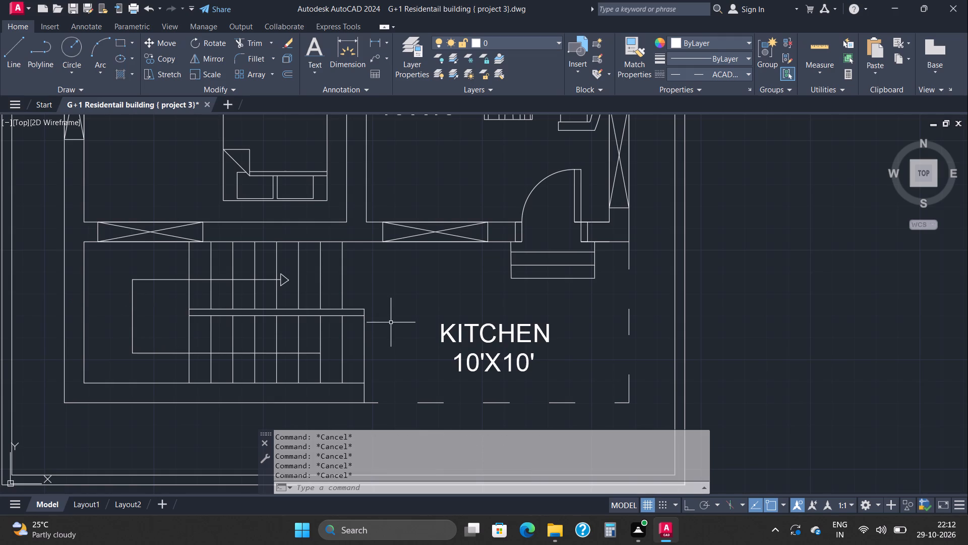
Change the copied KITCHEN text beside the staircase to SITOUT.
{"action": "double_click", "coordinate": [546, 327]}
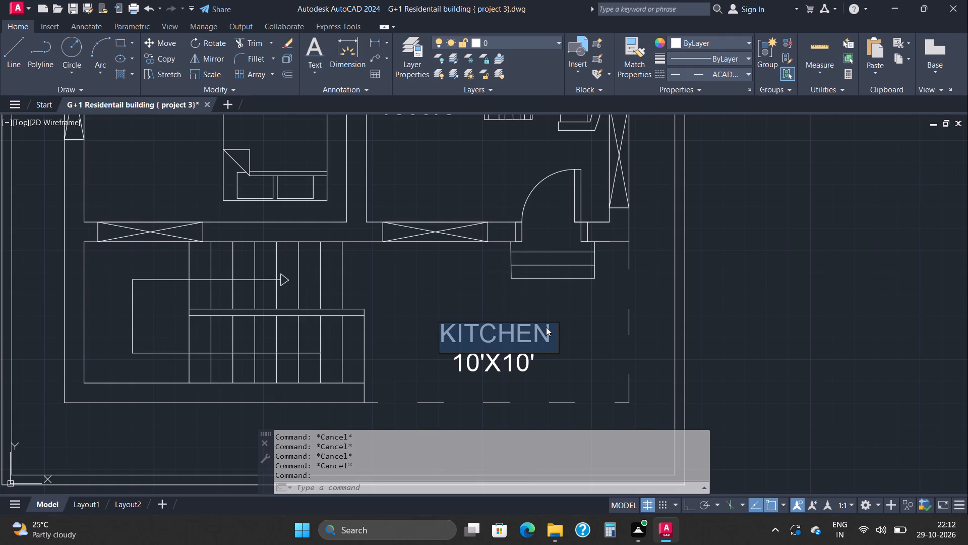
{"action": "key", "text": "s"}
{"action": "type", "text": "IT"}
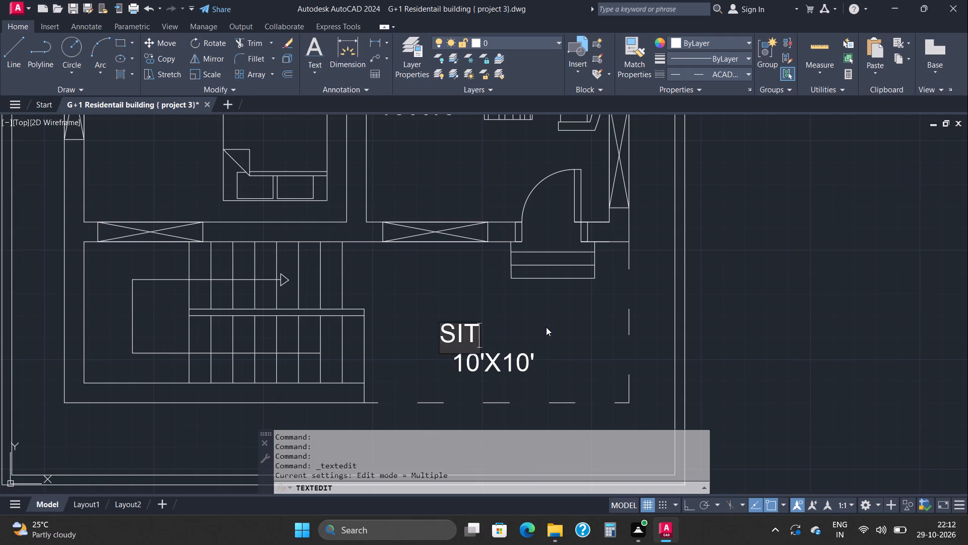
{"action": "key", "text": "space"}
{"action": "key", "text": "BackSpace"}
{"action": "type", "text": "OUT"}
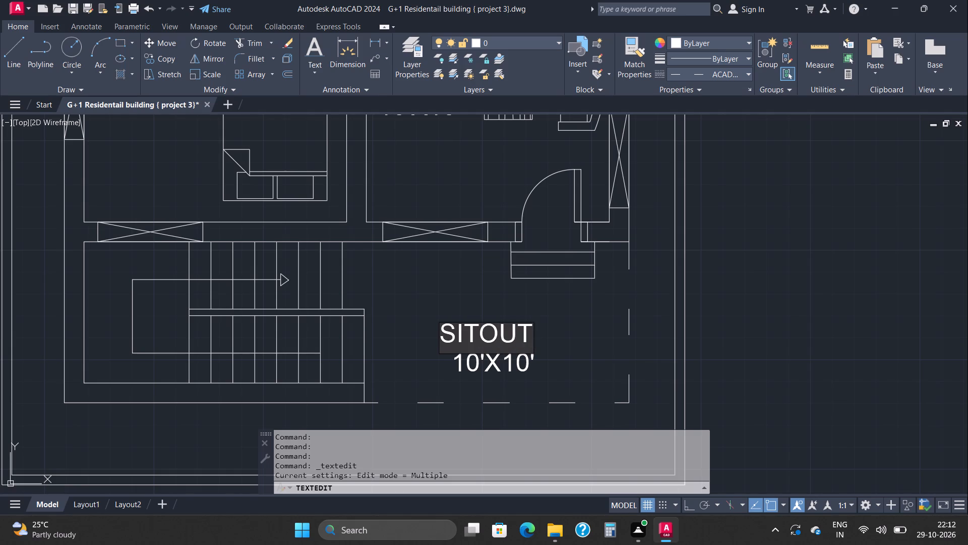
Change the dimension text beneath SITOUT to 11'9"X10'.
{"action": "double_click", "coordinate": [501, 364]}
{"action": "double_click", "coordinate": [515, 360]}
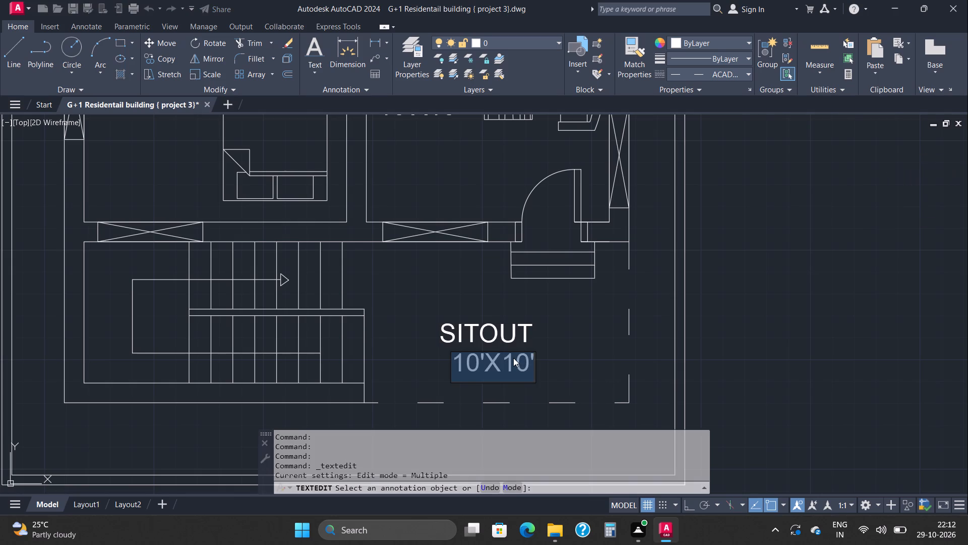
{"action": "type", "text": "11"}
{"action": "key", "text": "apostrophe"}
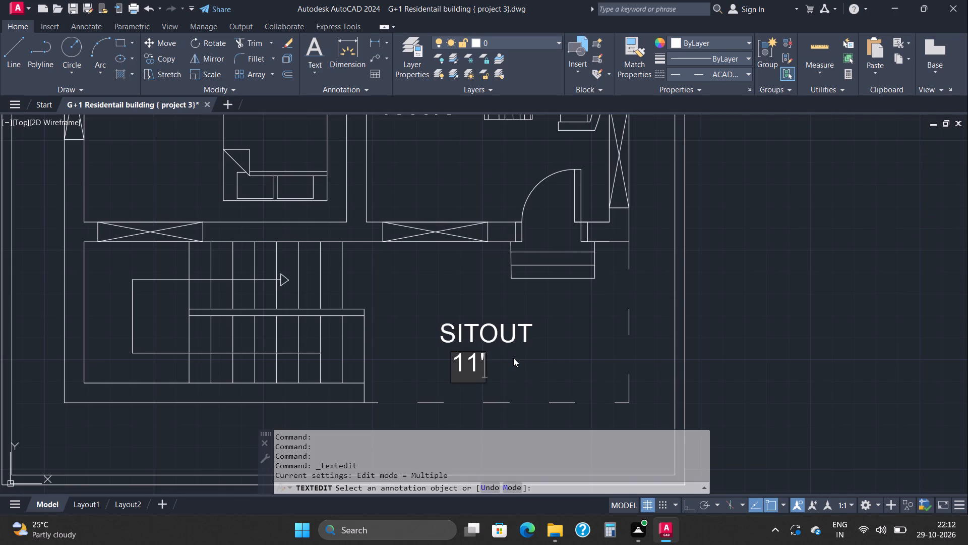
{"action": "type", "text": "9\""}
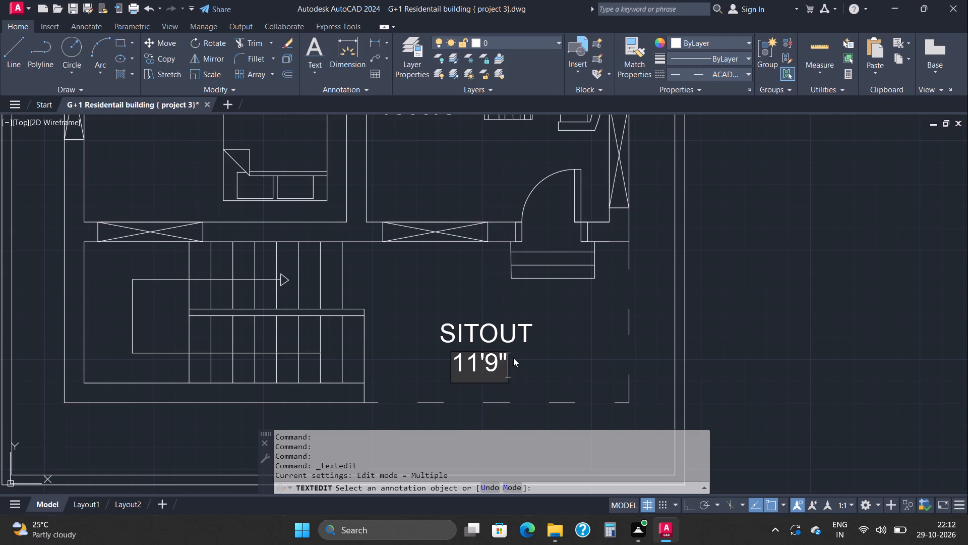
{"action": "key", "text": "x"}
{"action": "type", "text": "10"}
{"action": "key", "text": "apostrophe"}
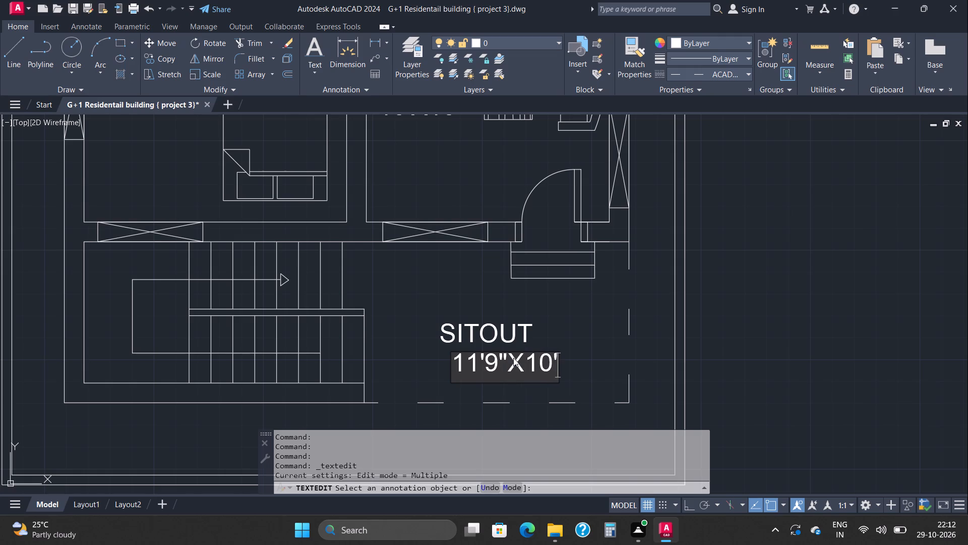
{"action": "left_click", "coordinate": [542, 332]}
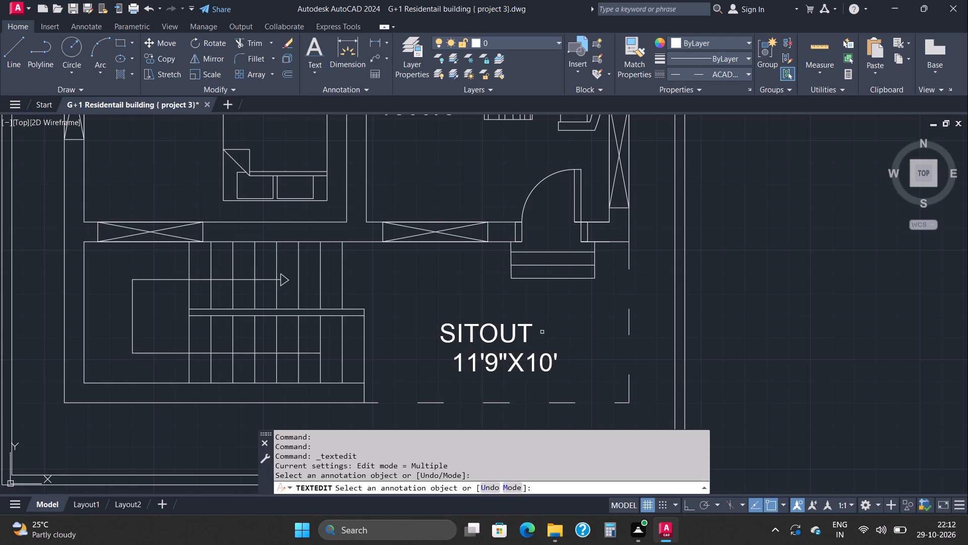
{"action": "key", "text": "Escape"}
{"action": "key", "text": "Escape"}
{"action": "key", "text": "Escape"}
{"action": "key", "text": "Escape"}
{"action": "key", "text": "Escape"}
{"action": "key", "text": "Escape"}
{"action": "key", "text": "Escape"}
{"action": "key", "text": "Escape"}
{"action": "key", "text": "Escape"}
{"action": "key", "text": "Escape"}
{"action": "key", "text": "Escape"}
{"action": "key", "text": "Escape"}
Move the SITOUT text slightly east so it sits centred above its dimension text.
{"action": "left_click", "coordinate": [490, 335]}
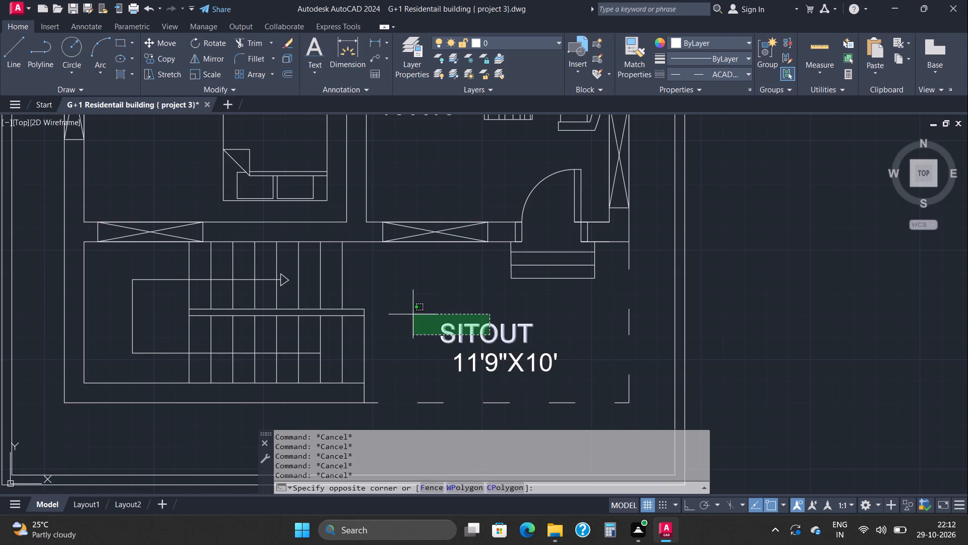
{"action": "left_click", "coordinate": [439, 319]}
{"action": "left_click", "coordinate": [441, 340]}
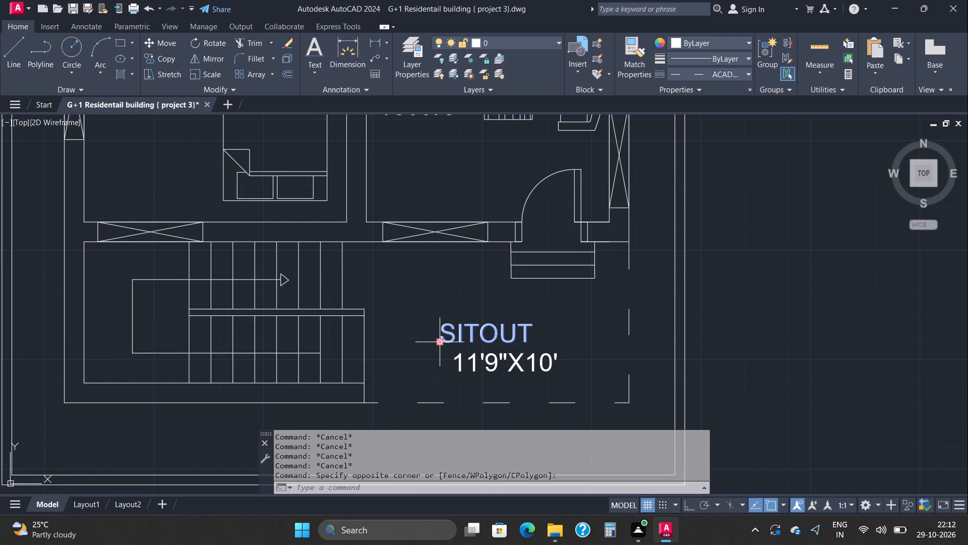
{"action": "left_click", "coordinate": [464, 339]}
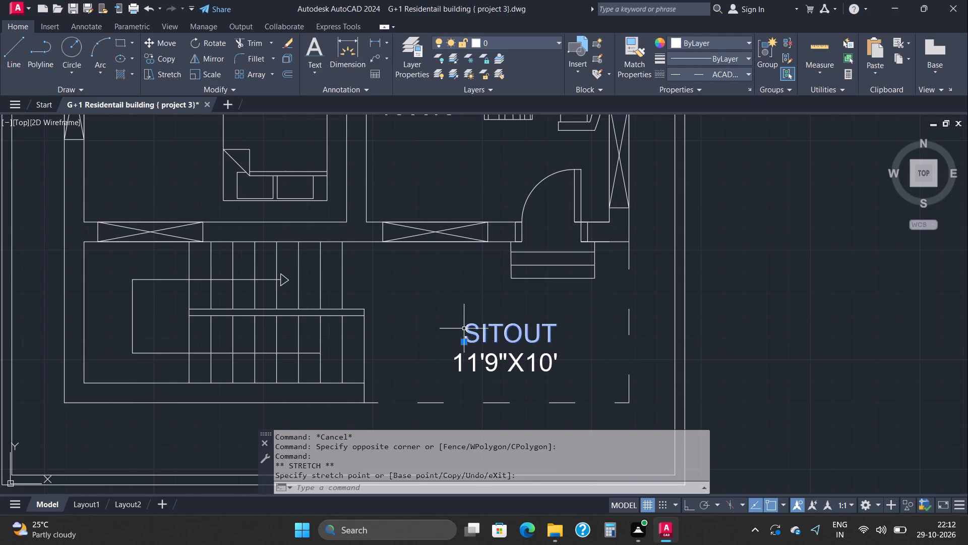
{"action": "key", "text": "Escape"}
{"action": "key", "text": "Escape"}
{"action": "key", "text": "Escape"}
{"action": "key", "text": "Escape"}
{"action": "key", "text": "Escape"}
{"action": "key", "text": "Escape"}
{"action": "key", "text": "Escape"}
{"action": "key", "text": "Escape"}
{"action": "key", "text": "Escape"}
{"action": "key", "text": "Escape"}
{"action": "key", "text": "Escape"}
{"action": "key", "text": "Escape"}
{"action": "key", "text": "Escape"}
{"action": "key", "text": "Escape"}
Rotate the spare KITCHEN 10'X10' label outside the plan 90 degrees counterclockwise with Ortho on, so it reads vertically.
{"action": "scroll", "coordinate": [461, 322], "scroll_direction": "down", "scroll_amount": 1}
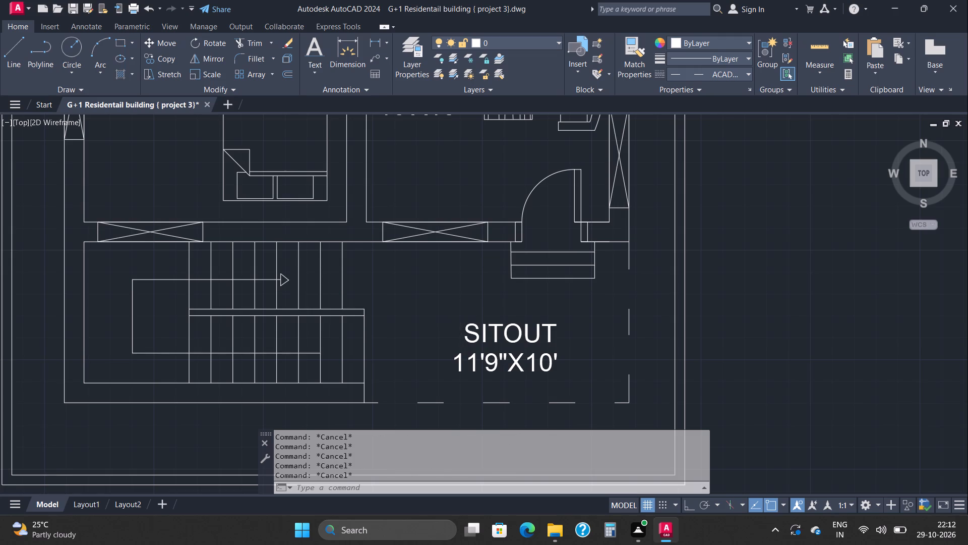
{"action": "scroll", "coordinate": [461, 322], "scroll_direction": "down", "scroll_amount": 1}
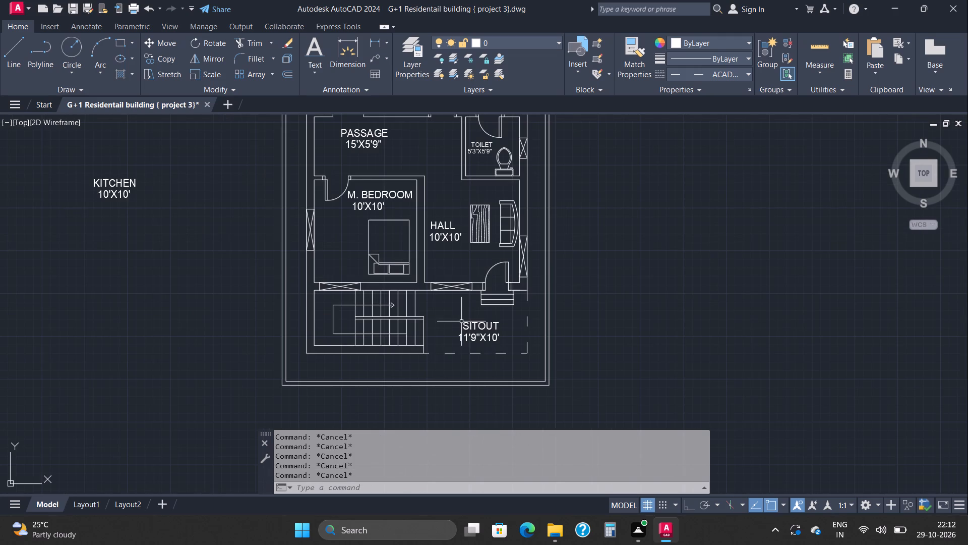
{"action": "left_click_drag", "start_coordinate": [183, 172], "coordinate": [73, 192]}
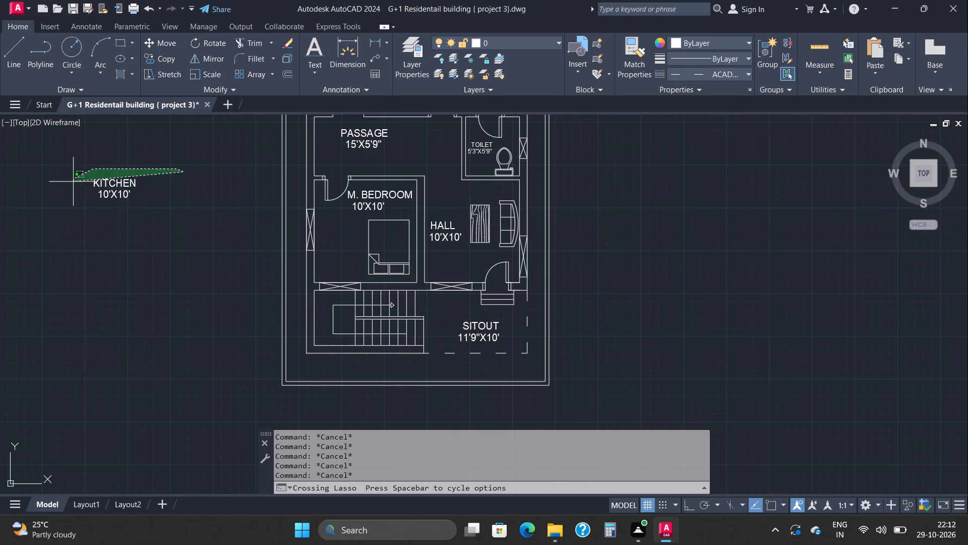
{"action": "left_click_drag", "start_coordinate": [73, 192], "coordinate": [77, 219]}
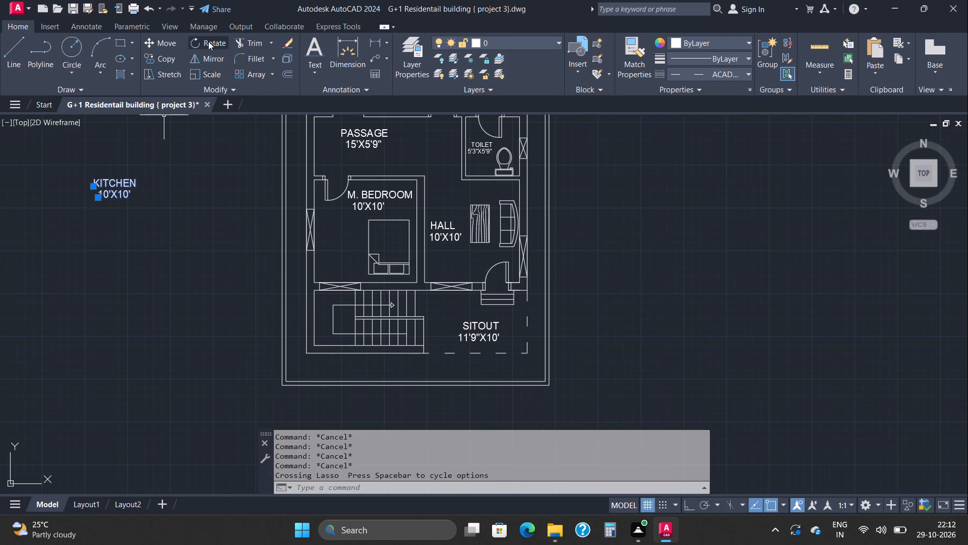
{"action": "left_click", "coordinate": [198, 40]}
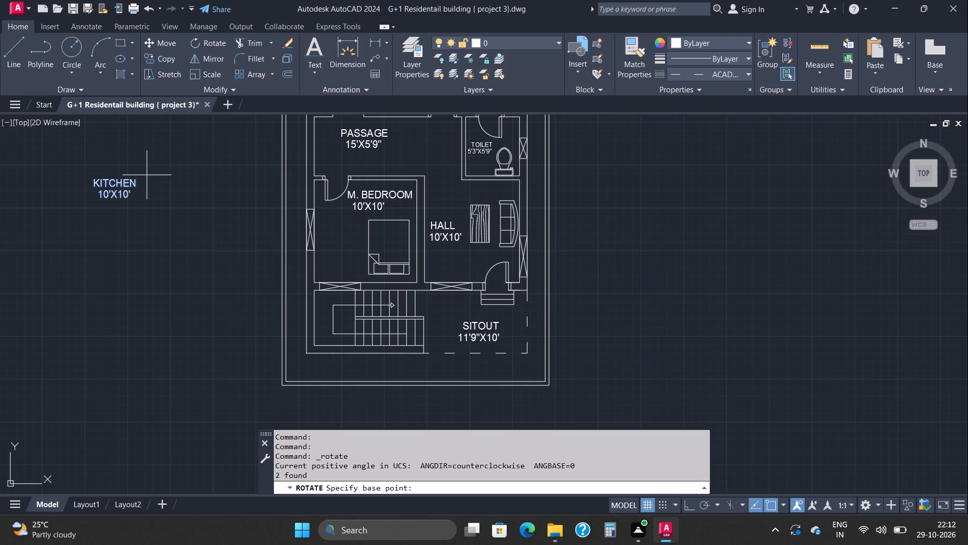
{"action": "left_click", "coordinate": [144, 176]}
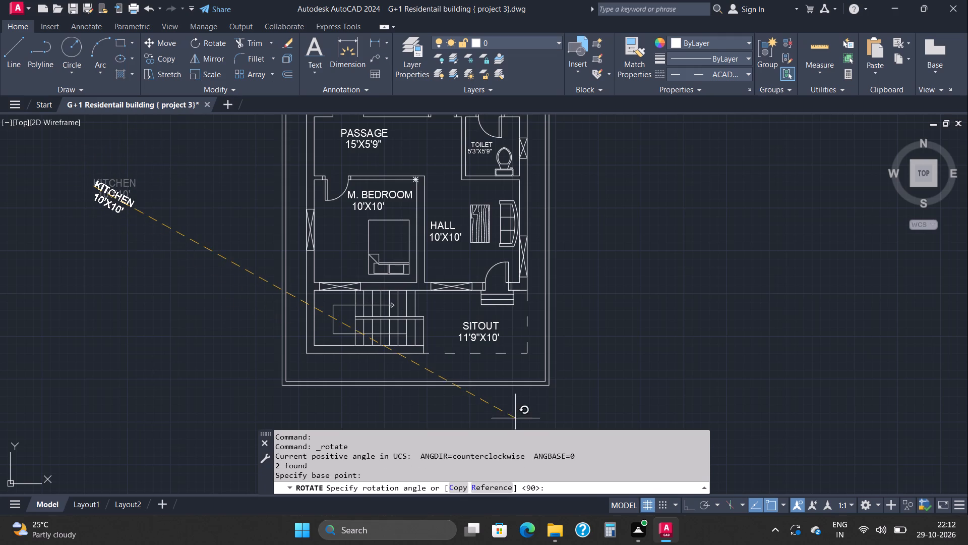
{"action": "left_click", "coordinate": [689, 501]}
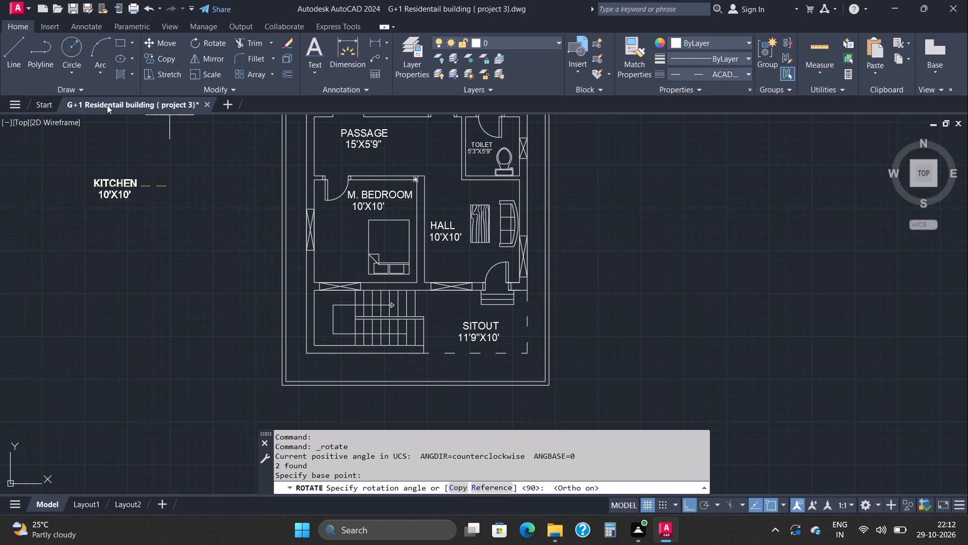
{"action": "left_click", "coordinate": [97, 135]}
Copy the rotated KITCHEN 10'X10' label into the landing area at the west end of the staircase, with Ortho off.
{"action": "left_click", "coordinate": [114, 146]}
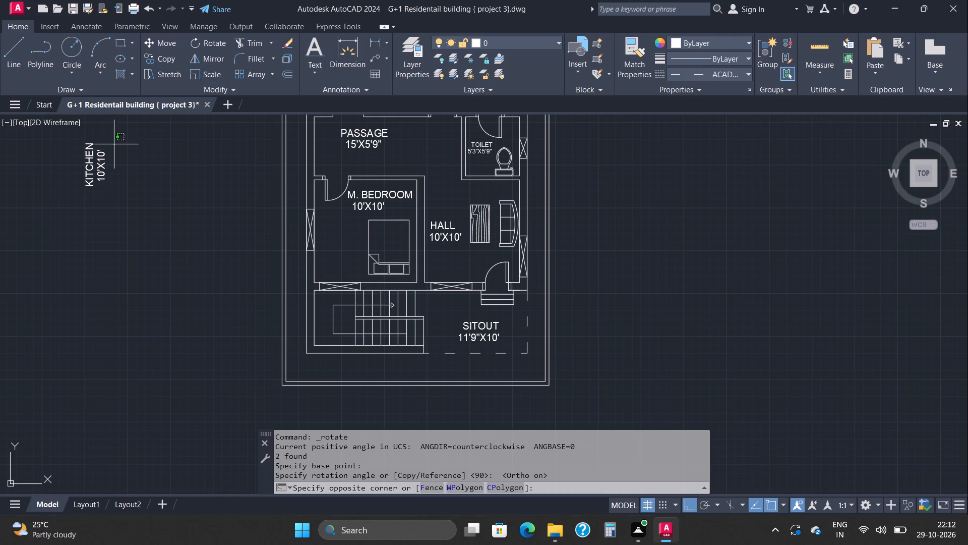
{"action": "left_click", "coordinate": [58, 183]}
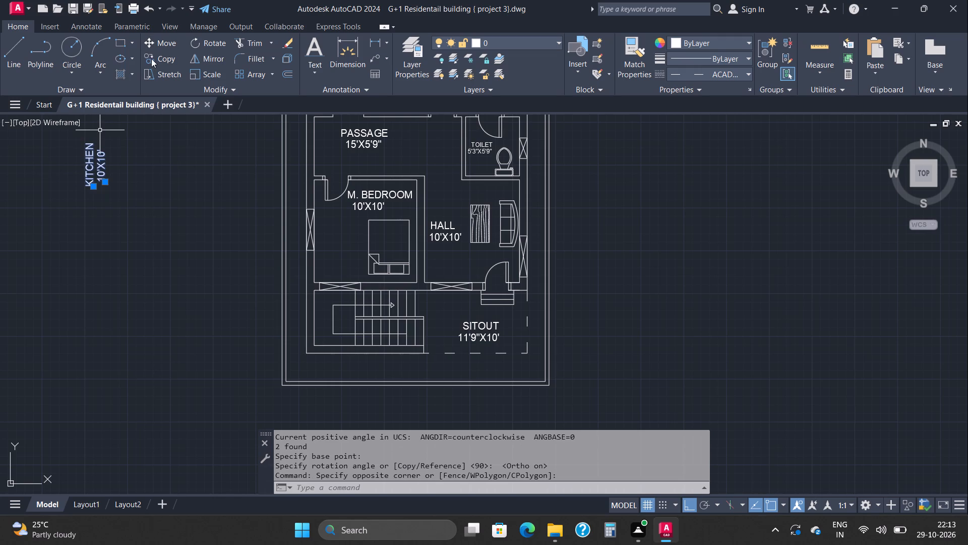
{"action": "left_click", "coordinate": [151, 58]}
{"action": "left_click", "coordinate": [105, 172]}
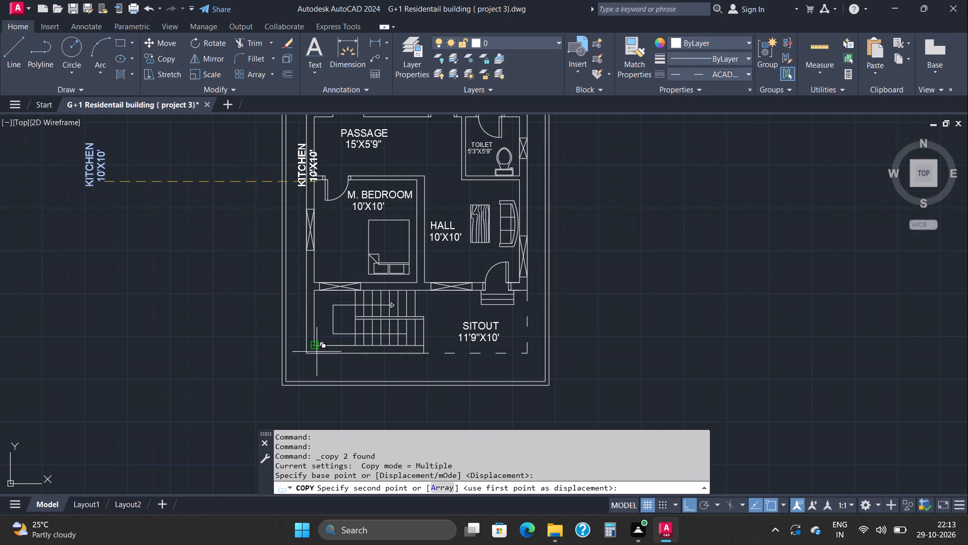
{"action": "left_click", "coordinate": [691, 507]}
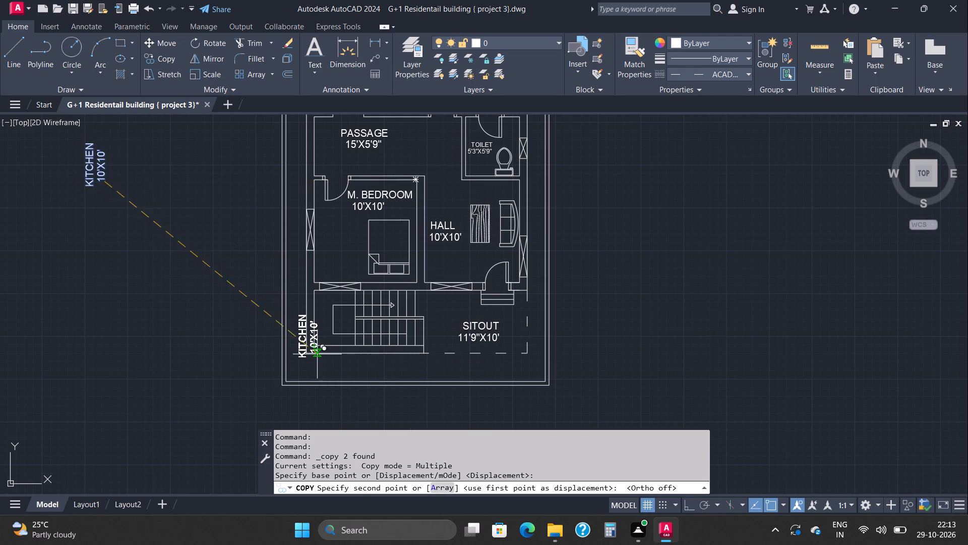
{"action": "scroll", "coordinate": [330, 336], "scroll_direction": "up", "scroll_amount": 2}
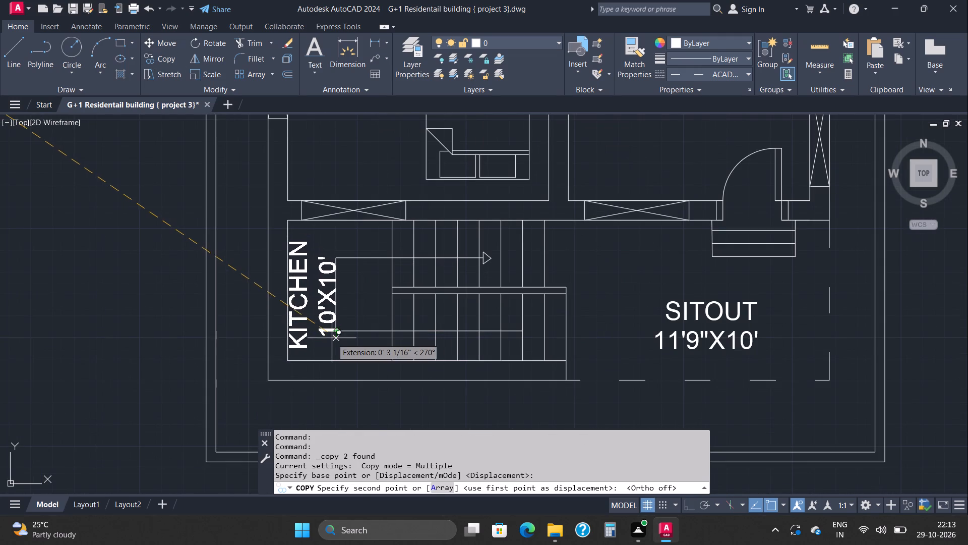
{"action": "left_click", "coordinate": [333, 338]}
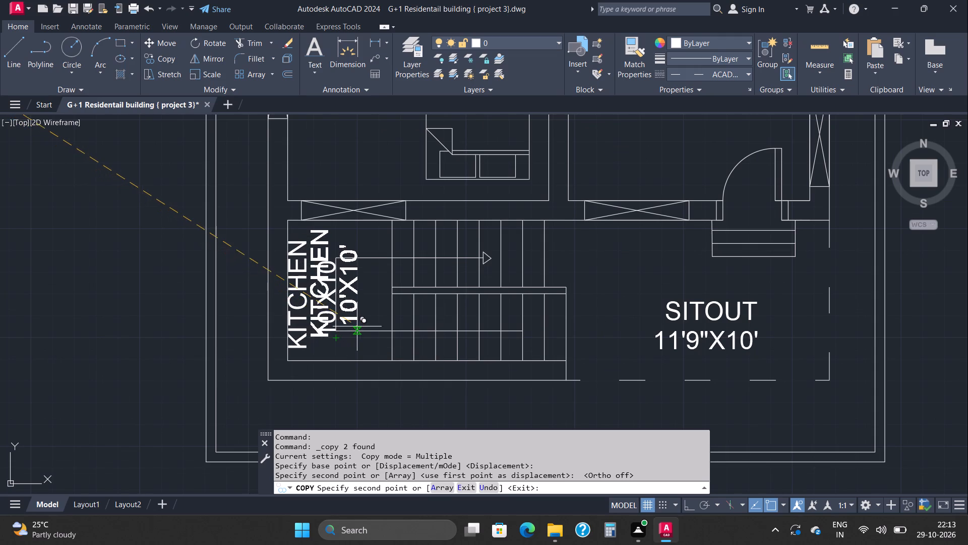
{"action": "key", "text": "Escape"}
{"action": "key", "text": "Escape"}
{"action": "key", "text": "Escape"}
{"action": "key", "text": "Escape"}
{"action": "key", "text": "Escape"}
{"action": "key", "text": "Escape"}
{"action": "key", "text": "Escape"}
{"action": "key", "text": "Escape"}
{"action": "key", "text": "Escape"}
{"action": "key", "text": "Escape"}
{"action": "key", "text": "Escape"}
{"action": "key", "text": "Escape"}
{"action": "key", "text": "Escape"}
{"action": "key", "text": "Escape"}
{"action": "key", "text": "Escape"}
{"action": "key", "text": "Escape"}
{"action": "key", "text": "Escape"}
{"action": "key", "text": "Escape"}
{"action": "key", "text": "Escape"}
{"action": "key", "text": "Escape"}
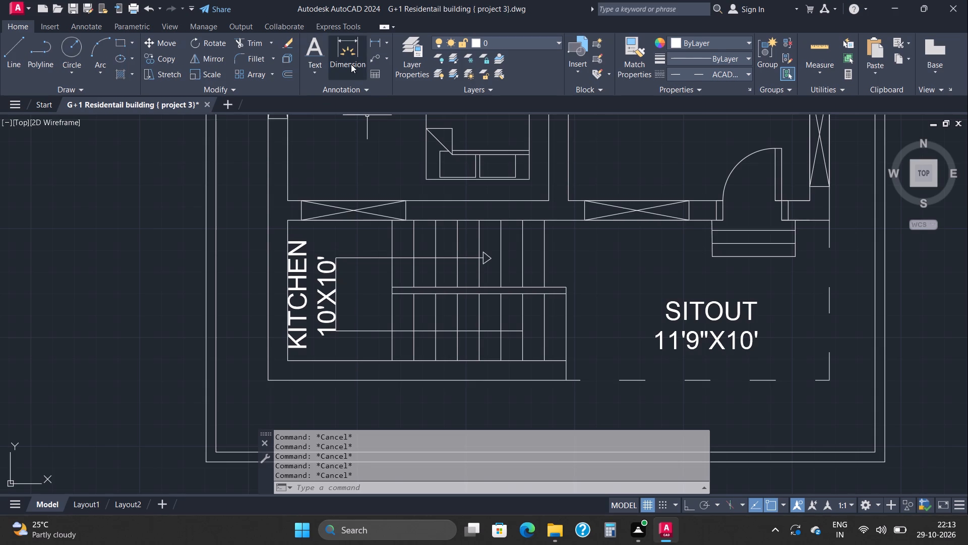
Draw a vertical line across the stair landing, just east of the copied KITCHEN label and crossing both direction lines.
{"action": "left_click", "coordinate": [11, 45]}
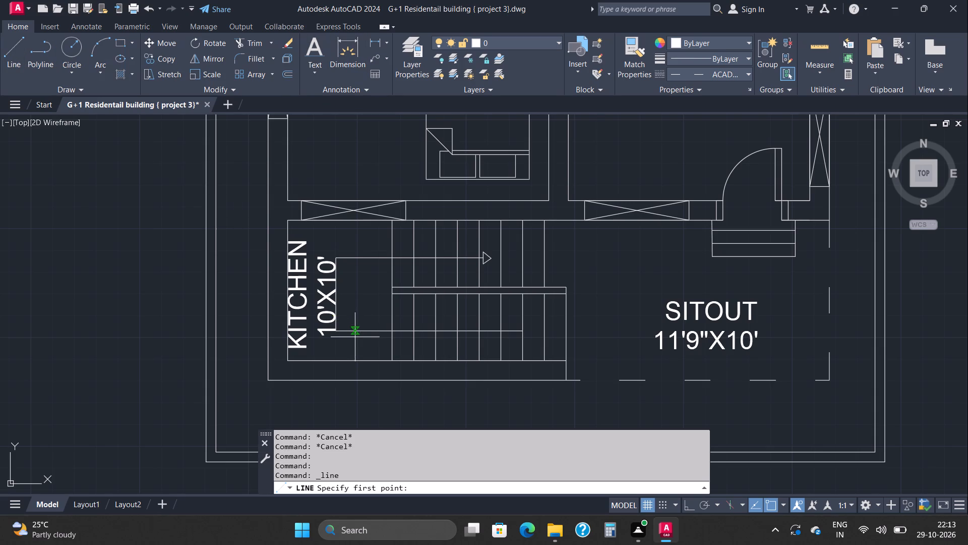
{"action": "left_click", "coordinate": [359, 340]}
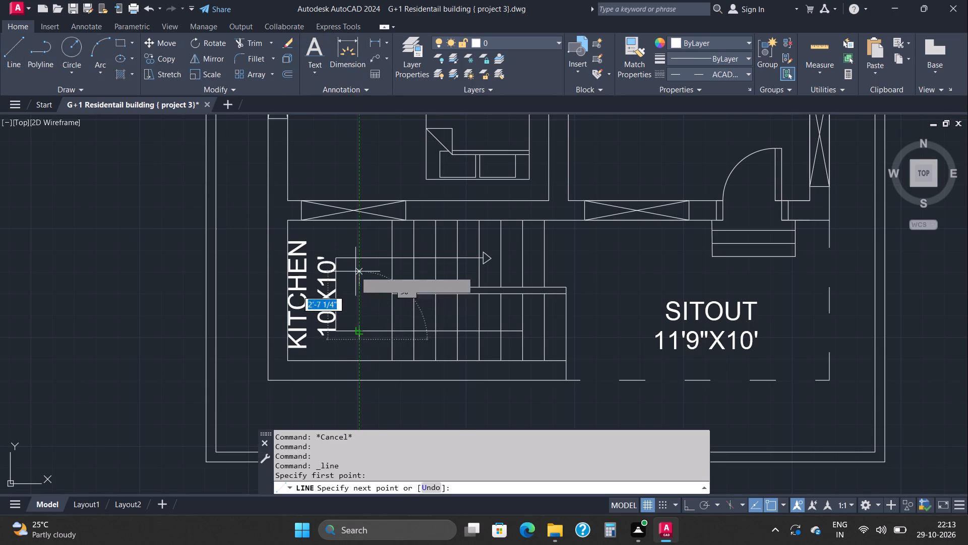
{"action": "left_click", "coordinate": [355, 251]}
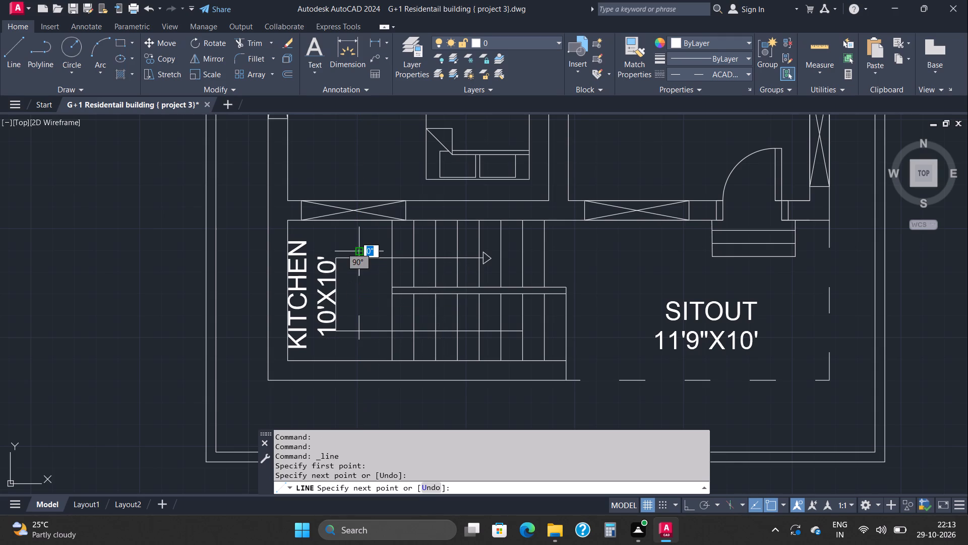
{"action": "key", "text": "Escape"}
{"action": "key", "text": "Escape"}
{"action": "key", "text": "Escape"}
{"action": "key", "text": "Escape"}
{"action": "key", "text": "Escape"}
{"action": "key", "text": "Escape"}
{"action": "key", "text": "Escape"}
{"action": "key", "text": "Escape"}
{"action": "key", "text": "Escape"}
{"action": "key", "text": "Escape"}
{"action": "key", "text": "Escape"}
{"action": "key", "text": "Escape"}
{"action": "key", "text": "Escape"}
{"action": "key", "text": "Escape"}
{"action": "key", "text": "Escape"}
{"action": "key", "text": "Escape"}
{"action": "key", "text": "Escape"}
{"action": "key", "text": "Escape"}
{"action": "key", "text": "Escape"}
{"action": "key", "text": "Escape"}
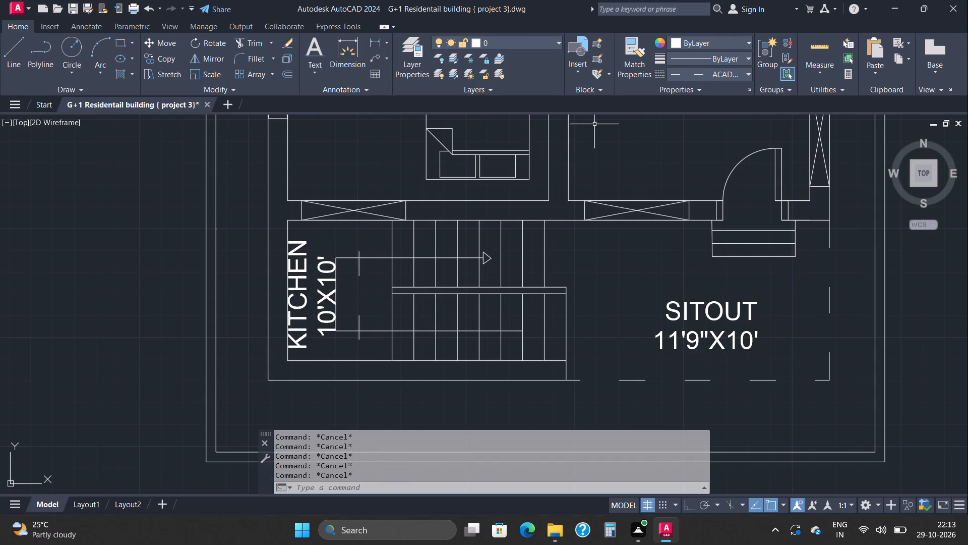
Set the current linetype to ByLayer.
{"action": "left_click", "coordinate": [735, 70]}
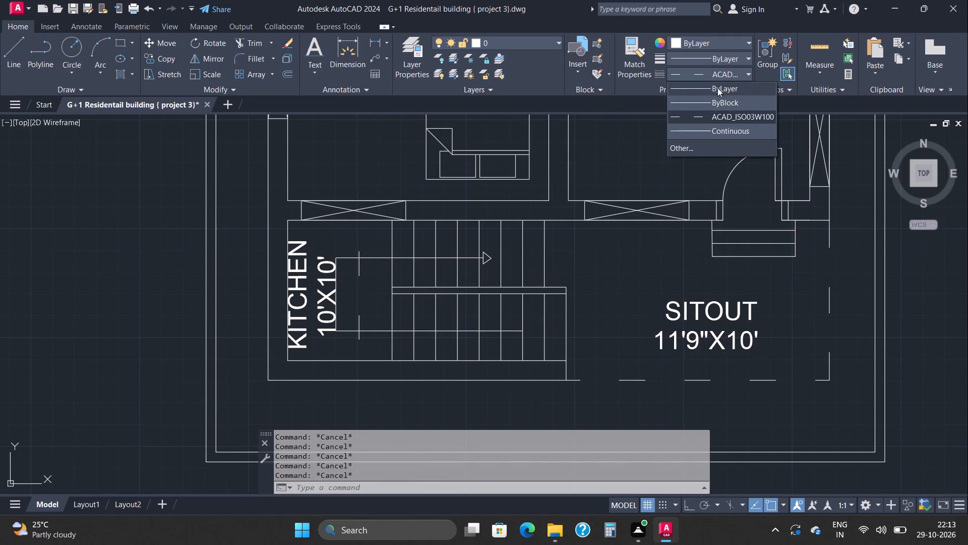
{"action": "left_click", "coordinate": [714, 89]}
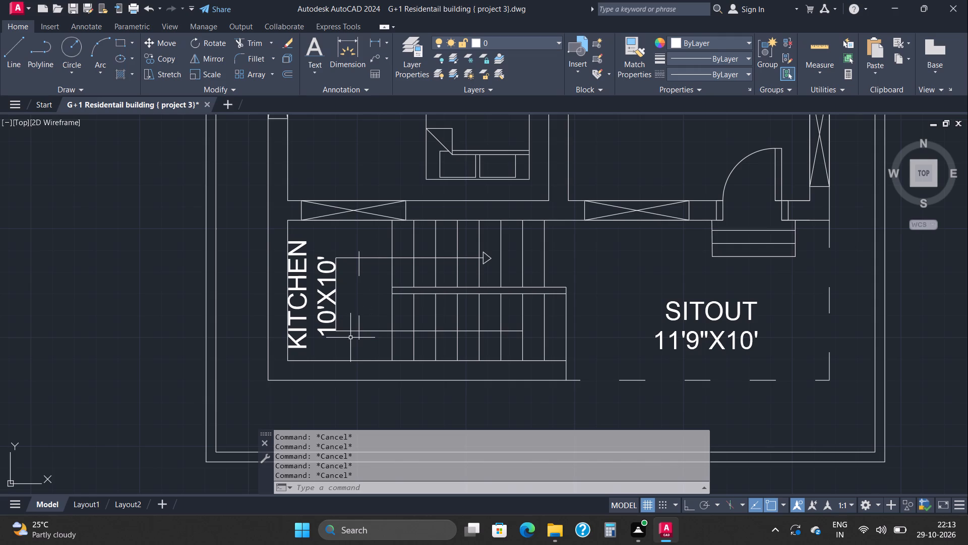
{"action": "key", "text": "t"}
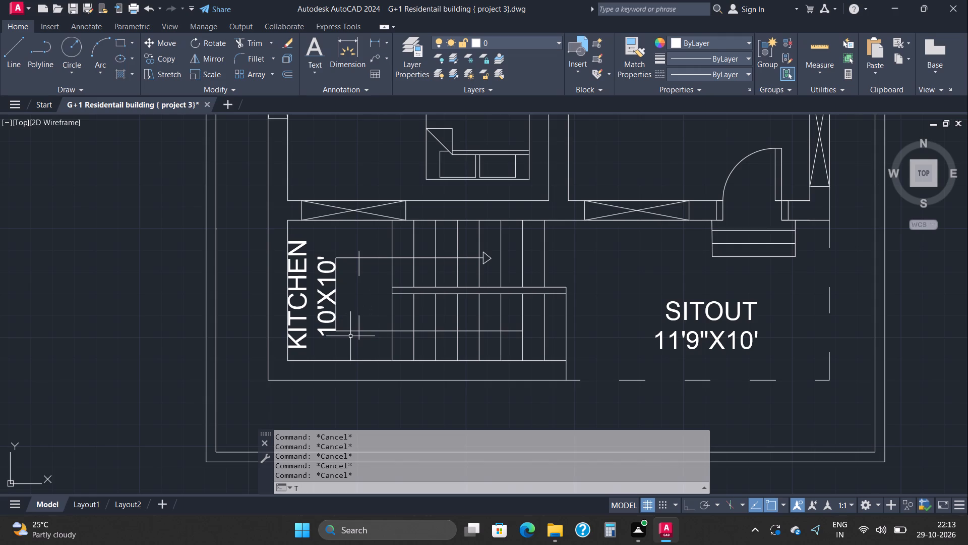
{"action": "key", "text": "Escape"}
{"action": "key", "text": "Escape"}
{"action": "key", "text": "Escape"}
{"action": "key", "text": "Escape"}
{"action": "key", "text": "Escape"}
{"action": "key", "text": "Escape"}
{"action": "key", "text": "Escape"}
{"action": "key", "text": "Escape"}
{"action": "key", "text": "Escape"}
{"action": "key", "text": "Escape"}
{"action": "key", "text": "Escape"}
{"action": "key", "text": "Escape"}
Erase the staircase's two horizontal direction lines, the vertical line connecting them, and the dashed line drawn in the landing.
{"action": "left_click", "coordinate": [366, 257]}
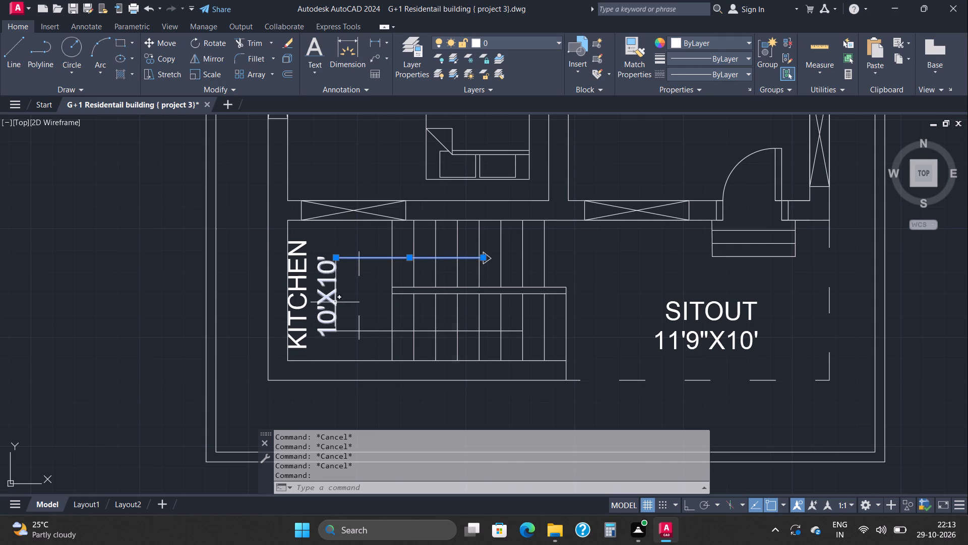
{"action": "left_click", "coordinate": [344, 331]}
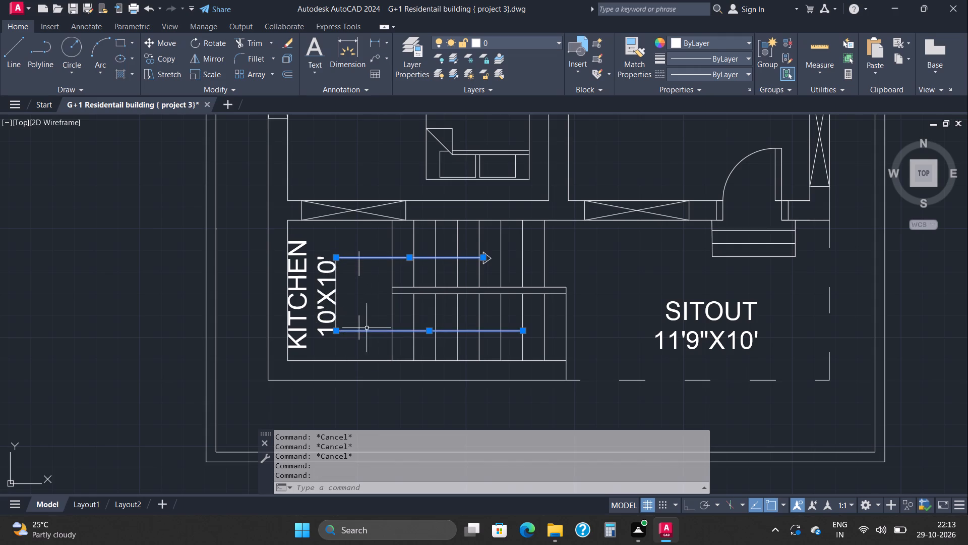
{"action": "left_click", "coordinate": [359, 325]}
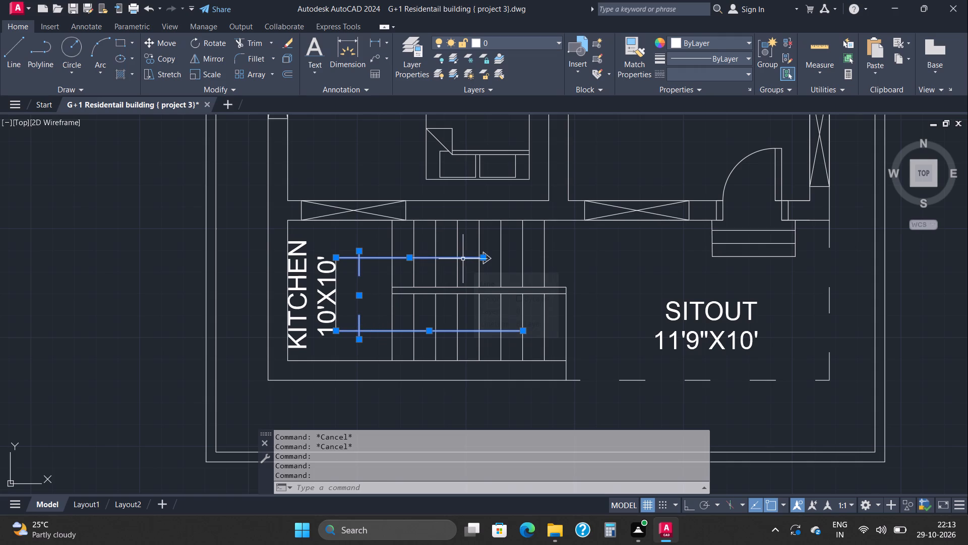
{"action": "key", "text": "Delete"}
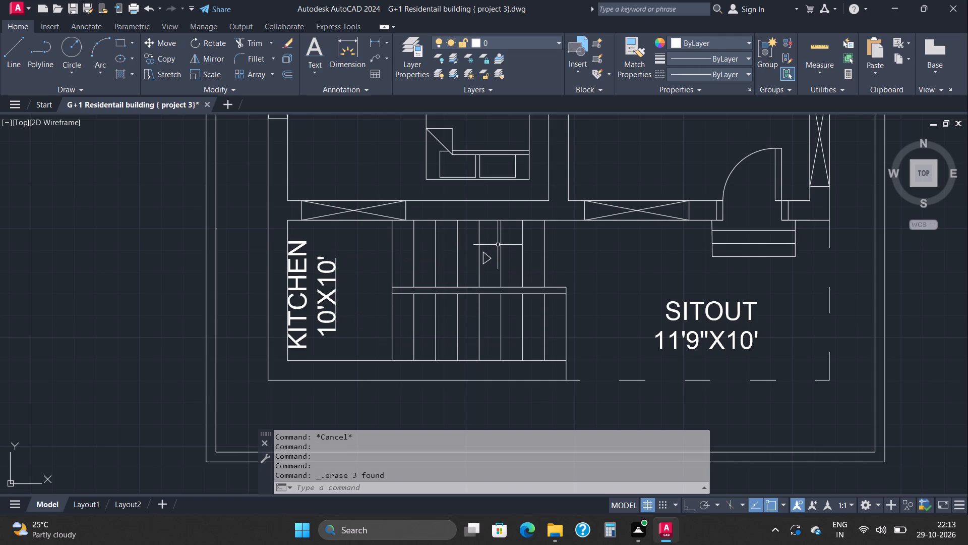
{"action": "scroll", "coordinate": [497, 248], "scroll_direction": "up", "scroll_amount": 2}
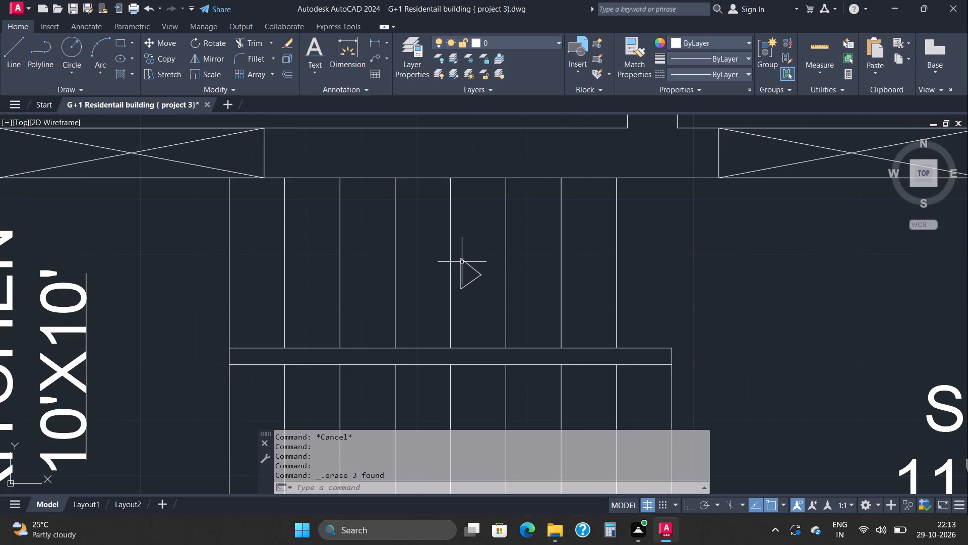
{"action": "left_click", "coordinate": [87, 319]}
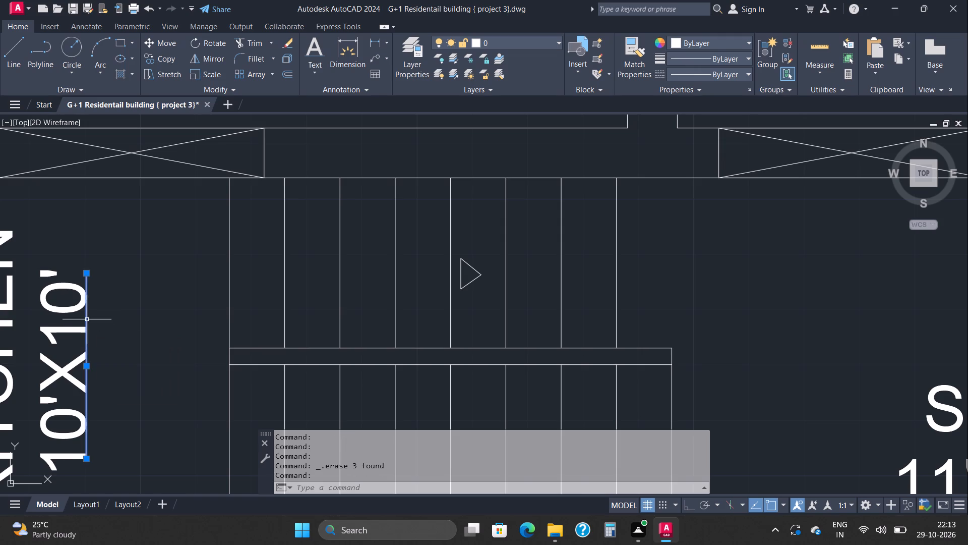
{"action": "key", "text": "Delete"}
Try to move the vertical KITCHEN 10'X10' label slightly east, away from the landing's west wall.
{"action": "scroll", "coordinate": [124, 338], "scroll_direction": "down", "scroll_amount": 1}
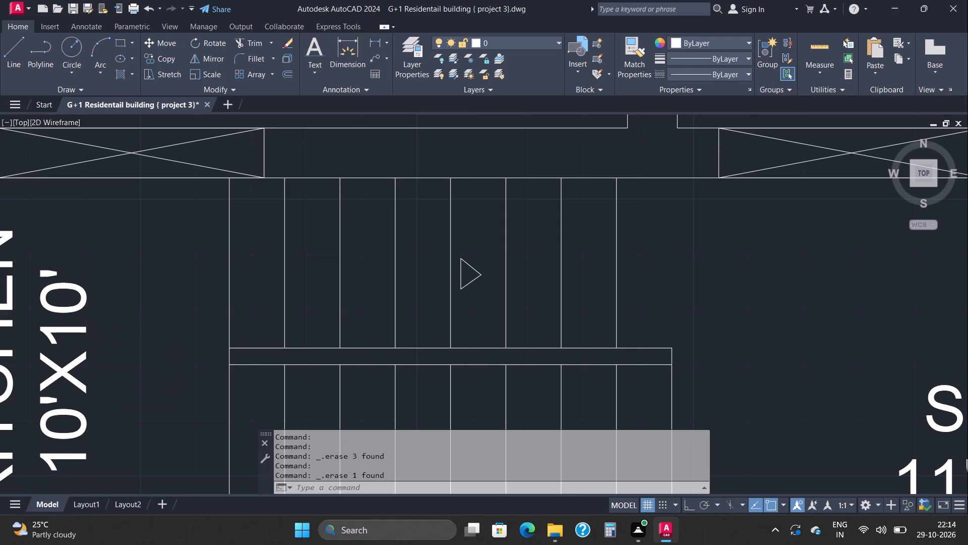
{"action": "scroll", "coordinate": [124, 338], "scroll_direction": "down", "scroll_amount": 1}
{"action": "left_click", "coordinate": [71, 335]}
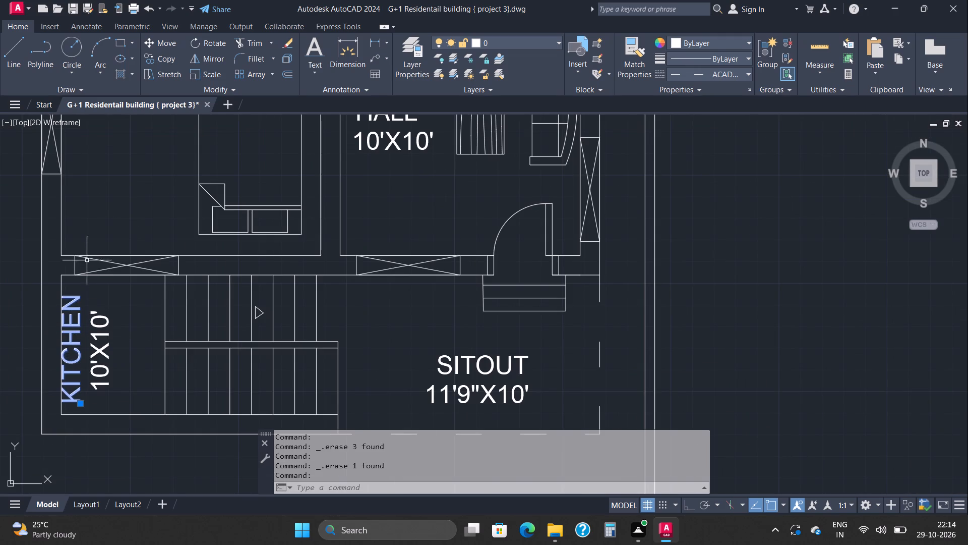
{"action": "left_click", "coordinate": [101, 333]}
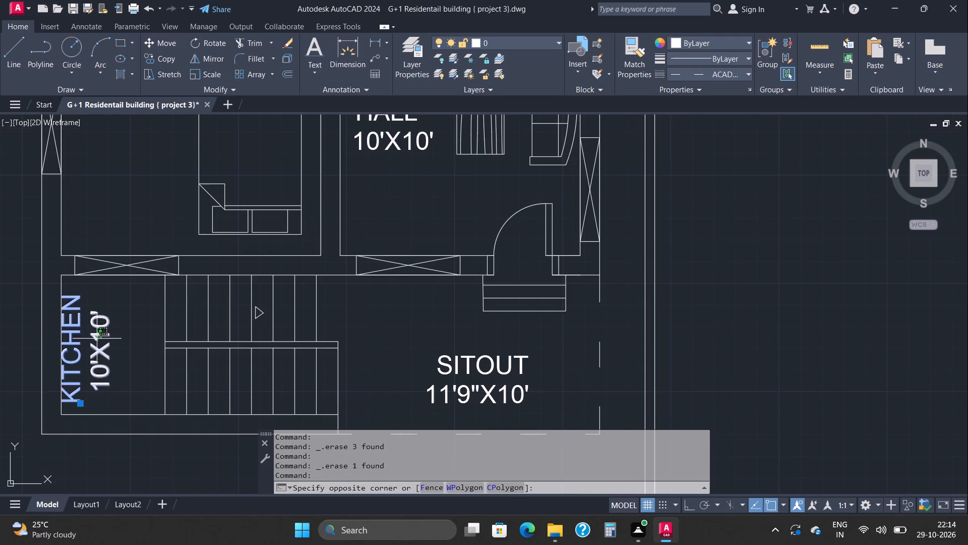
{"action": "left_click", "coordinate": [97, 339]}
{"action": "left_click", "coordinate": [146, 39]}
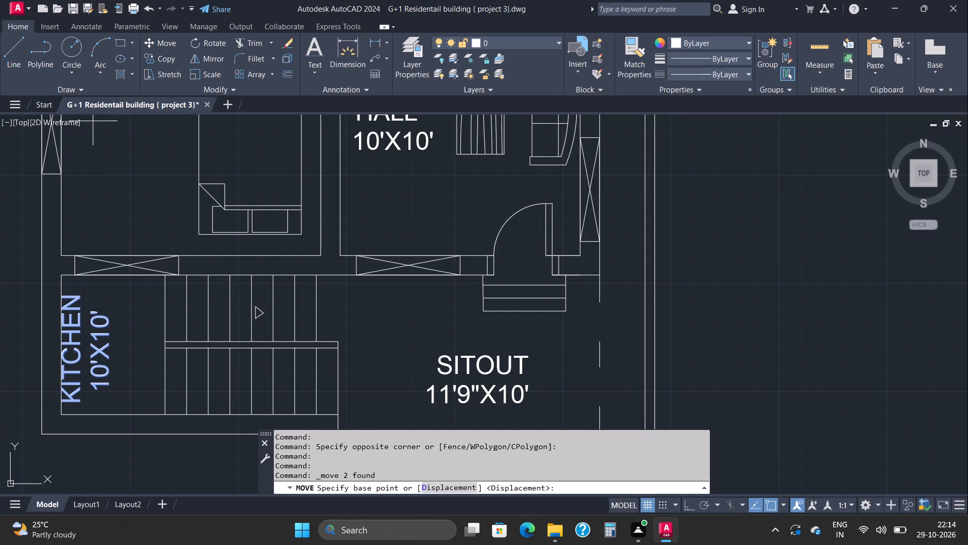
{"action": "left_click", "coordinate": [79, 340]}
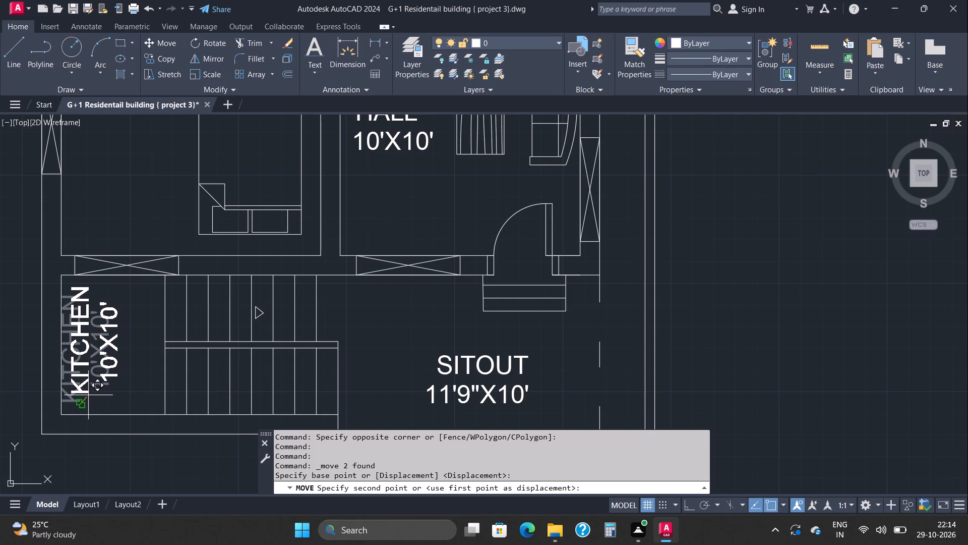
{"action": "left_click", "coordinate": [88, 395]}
Move both lines of the vertical KITCHEN 10'X10' label slightly northeast, clear of the stair landing's west wall.
{"action": "left_click", "coordinate": [74, 374]}
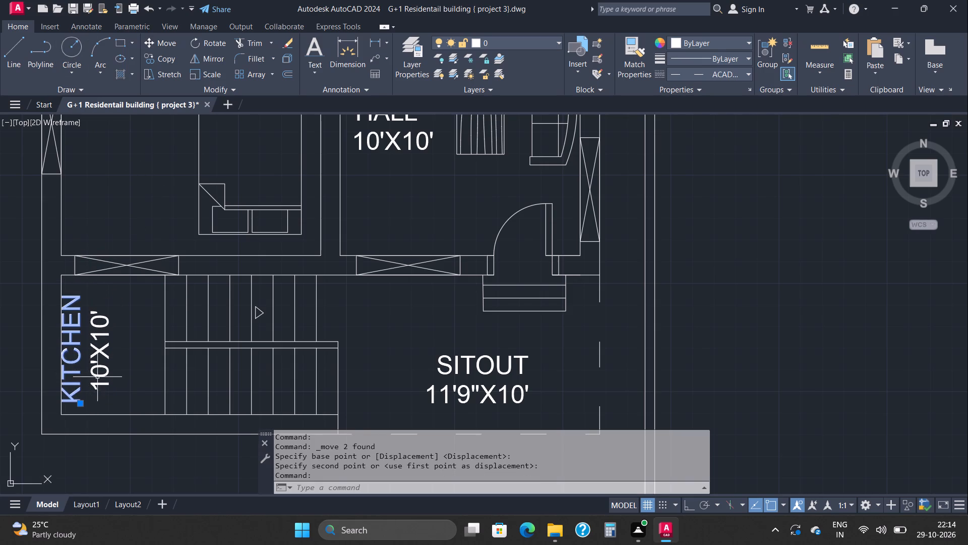
{"action": "left_click", "coordinate": [98, 377]}
{"action": "left_click", "coordinate": [161, 44]}
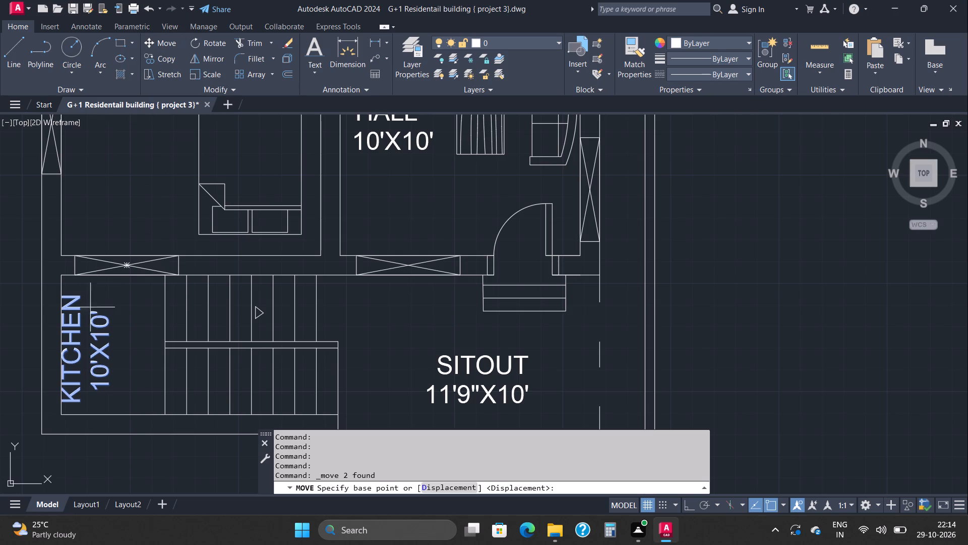
{"action": "left_click", "coordinate": [84, 344]}
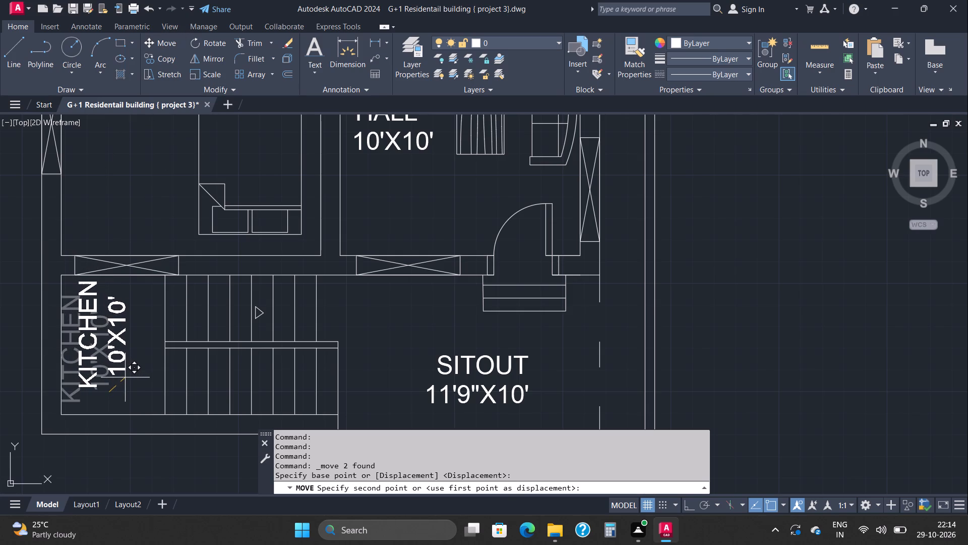
{"action": "left_click", "coordinate": [123, 380]}
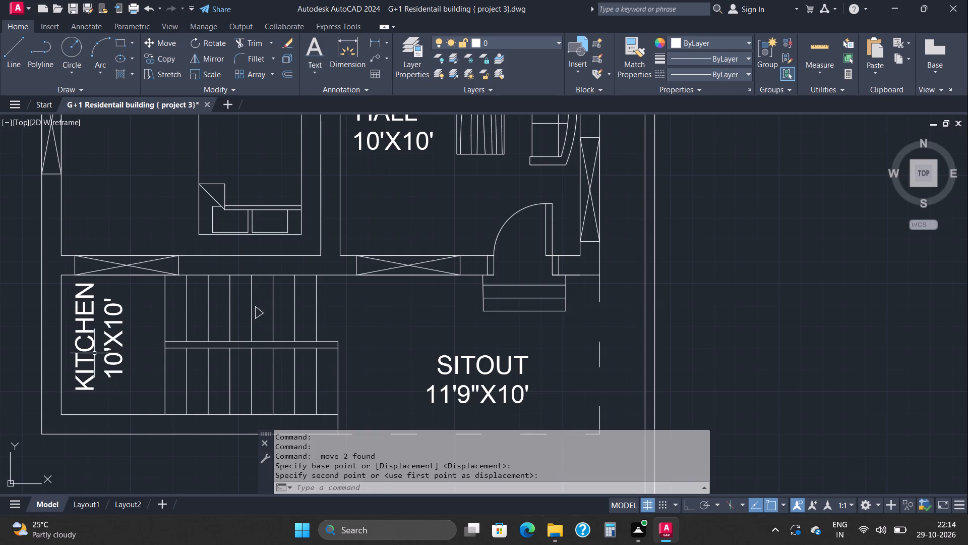
Change the vertical label on the stair landing to read TOILET with dimensions 6'6"X4'.
{"action": "double_click", "coordinate": [89, 352]}
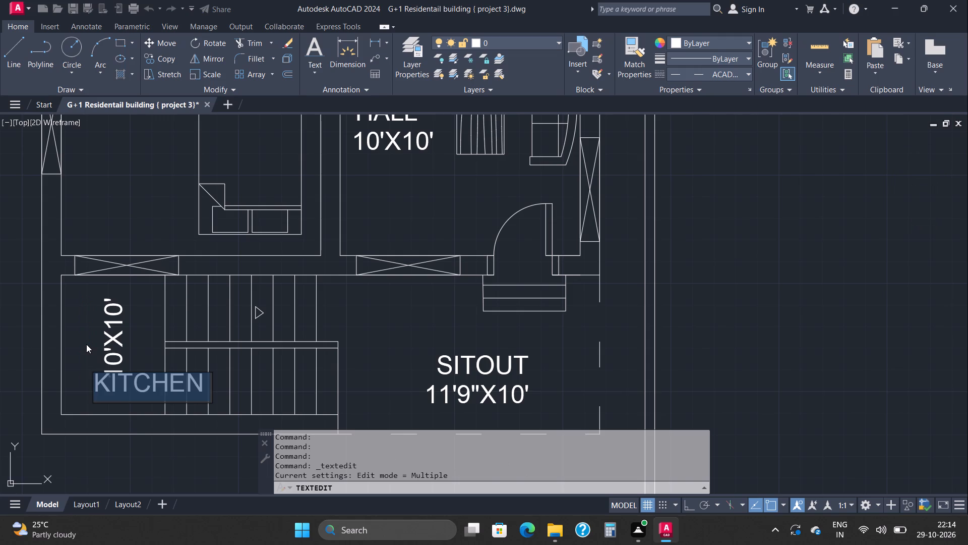
{"action": "type", "text": "TOILET"}
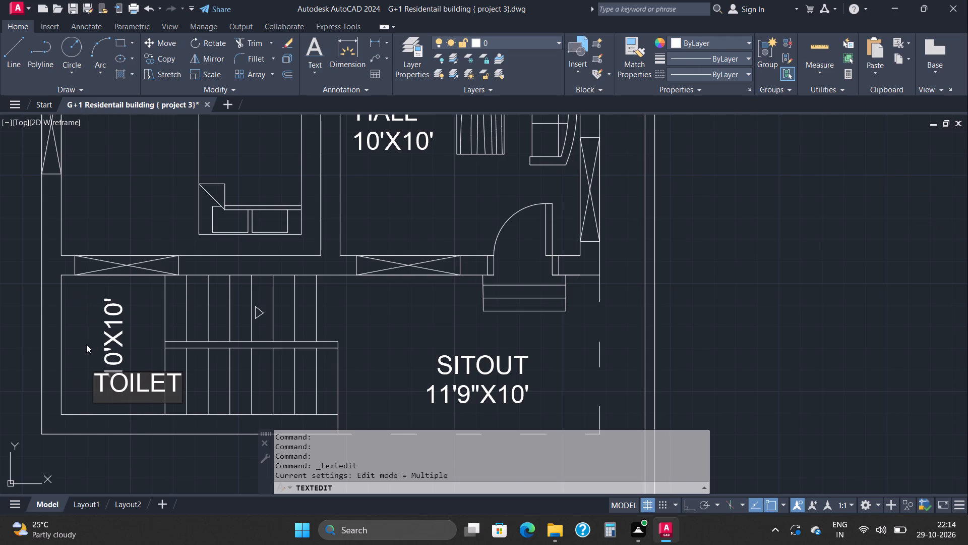
{"action": "key", "text": "Return"}
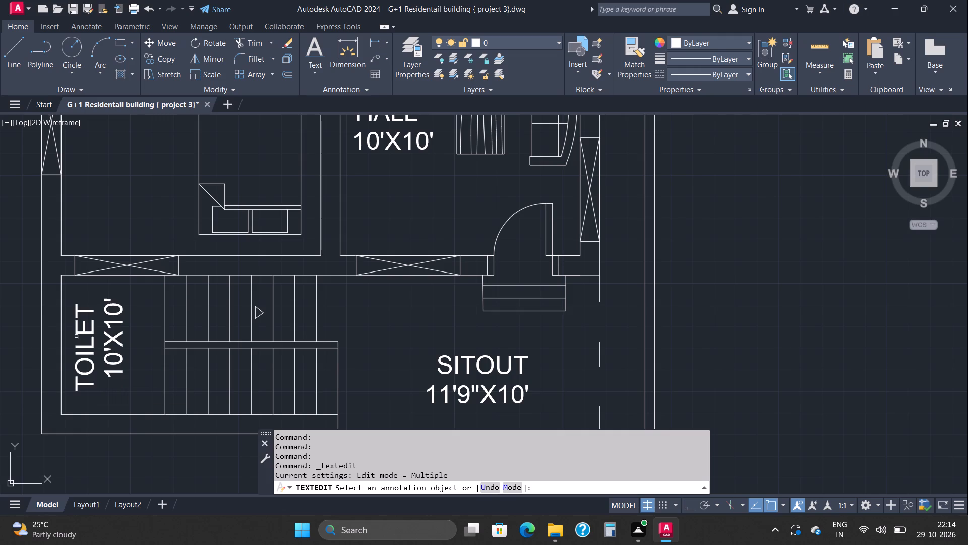
{"action": "double_click", "coordinate": [113, 345]}
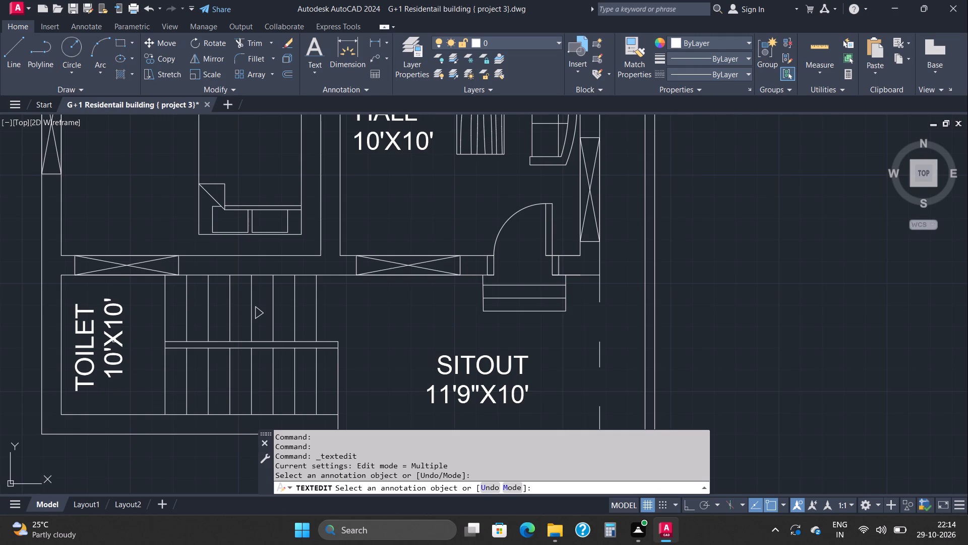
{"action": "double_click", "coordinate": [114, 340]}
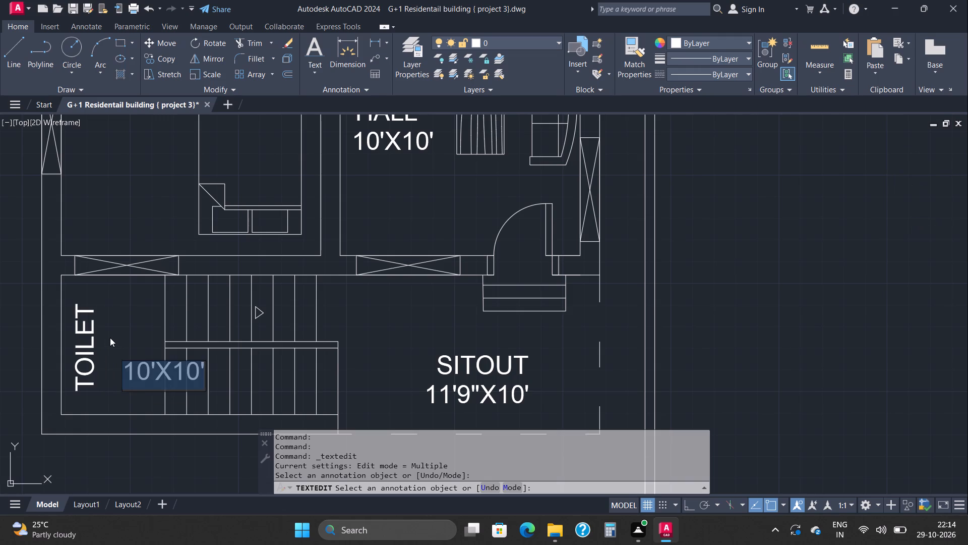
{"action": "type", "text": "6'6\""}
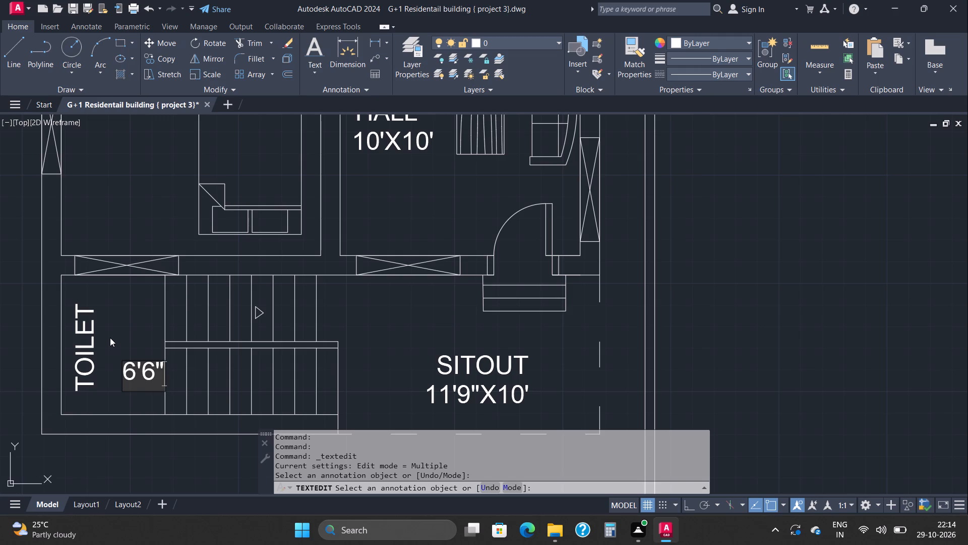
{"action": "key", "text": "x"}
{"action": "key", "text": "4"}
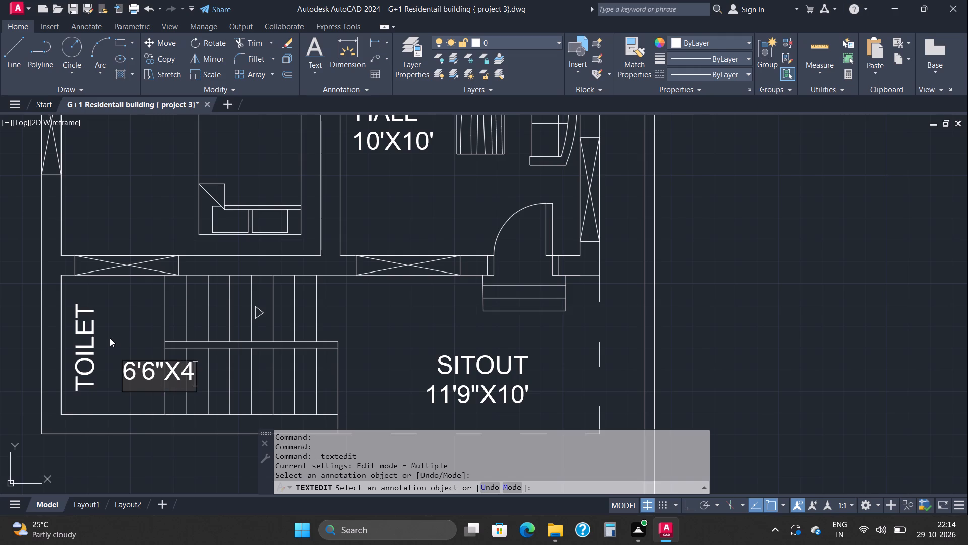
{"action": "key", "text": "apostrophe"}
{"action": "left_click", "coordinate": [366, 312]}
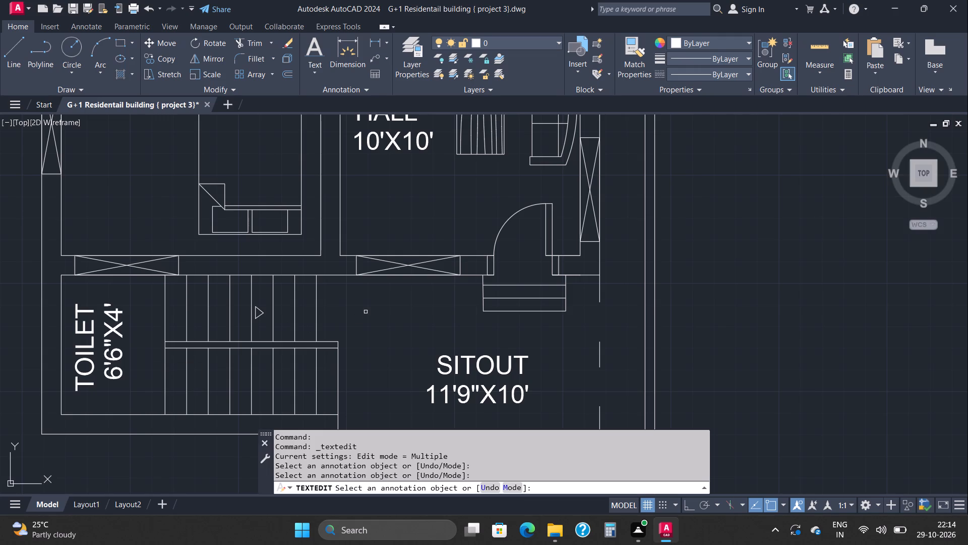
{"action": "scroll", "coordinate": [101, 334], "scroll_direction": "down", "scroll_amount": 1}
{"action": "scroll", "coordinate": [195, 319], "scroll_direction": "up", "scroll_amount": 3}
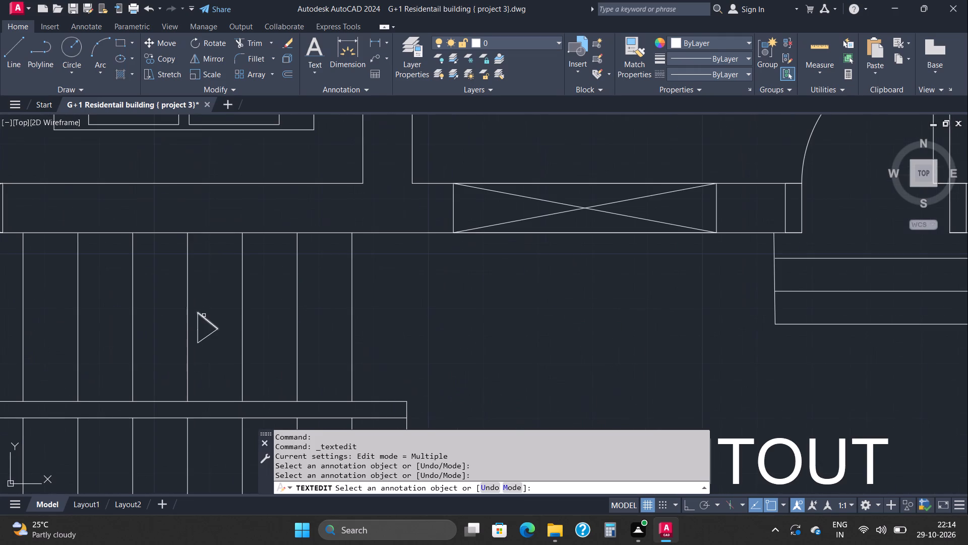
{"action": "key", "text": "Escape"}
{"action": "key", "text": "Escape"}
{"action": "key", "text": "Escape"}
{"action": "key", "text": "Escape"}
{"action": "key", "text": "Escape"}
{"action": "key", "text": "Escape"}
{"action": "key", "text": "Escape"}
{"action": "key", "text": "Escape"}
{"action": "key", "text": "Escape"}
{"action": "key", "text": "Escape"}
{"action": "key", "text": "Escape"}
{"action": "key", "text": "Escape"}
{"action": "key", "text": "Escape"}
{"action": "key", "text": "Escape"}
Erase the small triangular arrowhead left on the upper flight of the staircase.
{"action": "left_click", "coordinate": [205, 313]}
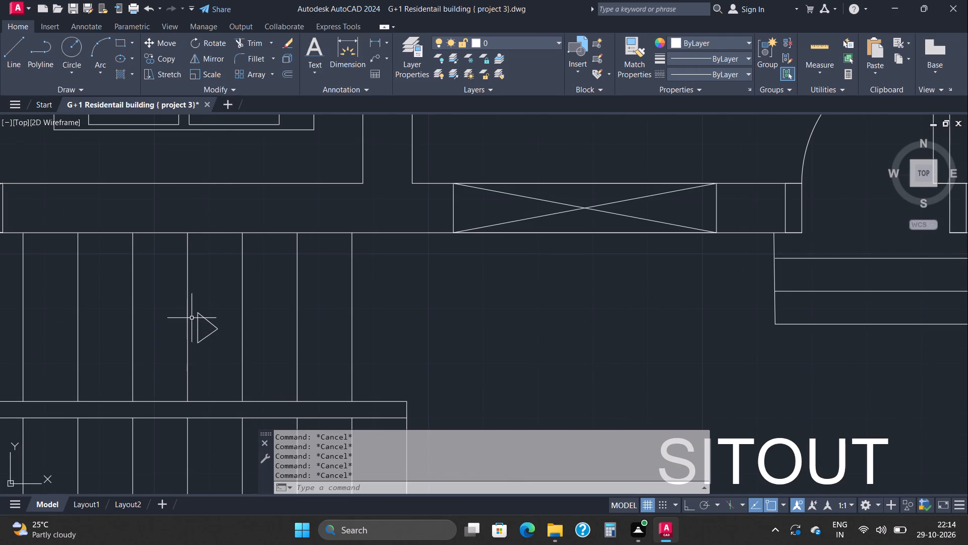
{"action": "left_click_drag", "start_coordinate": [208, 312], "coordinate": [199, 336]}
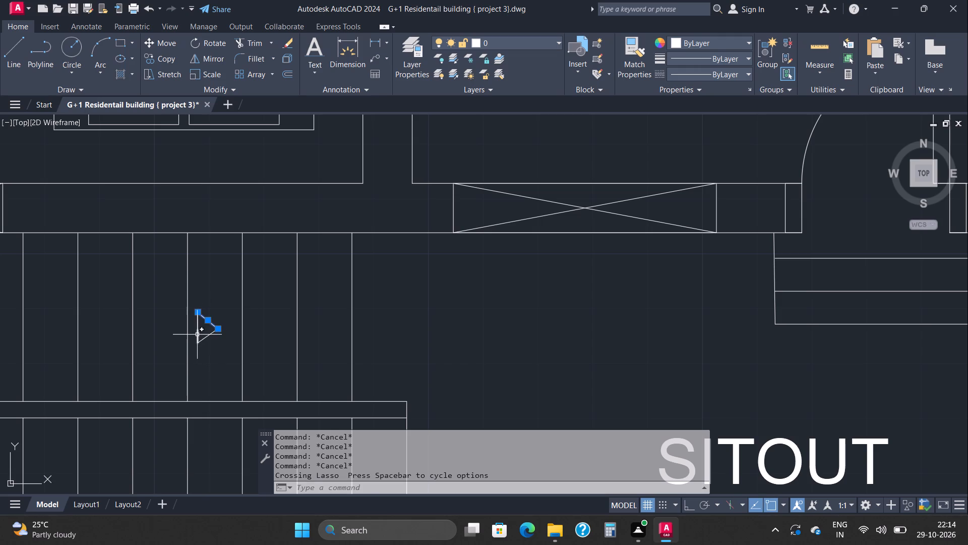
{"action": "left_click", "coordinate": [197, 335]}
{"action": "left_click", "coordinate": [207, 336]}
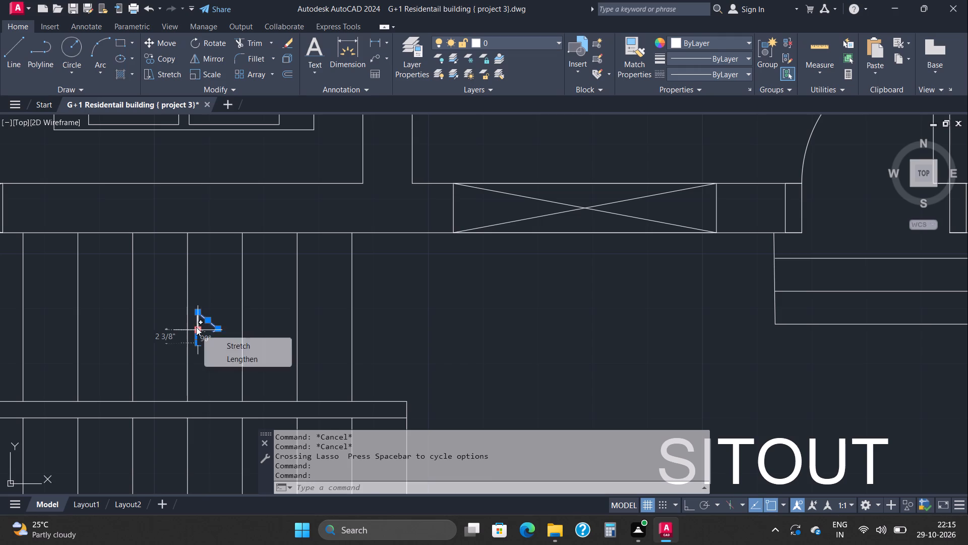
{"action": "key", "text": "Delete"}
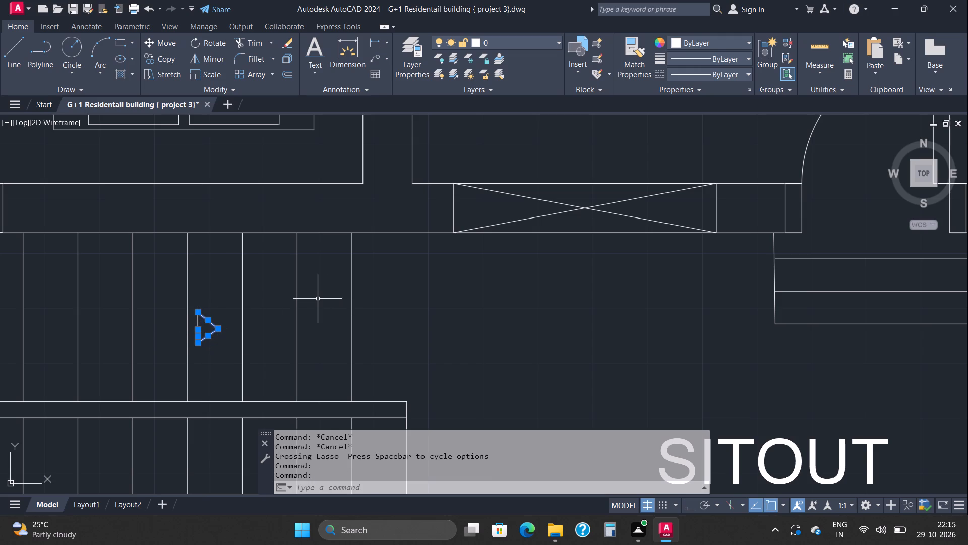
{"action": "key", "text": "Delete"}
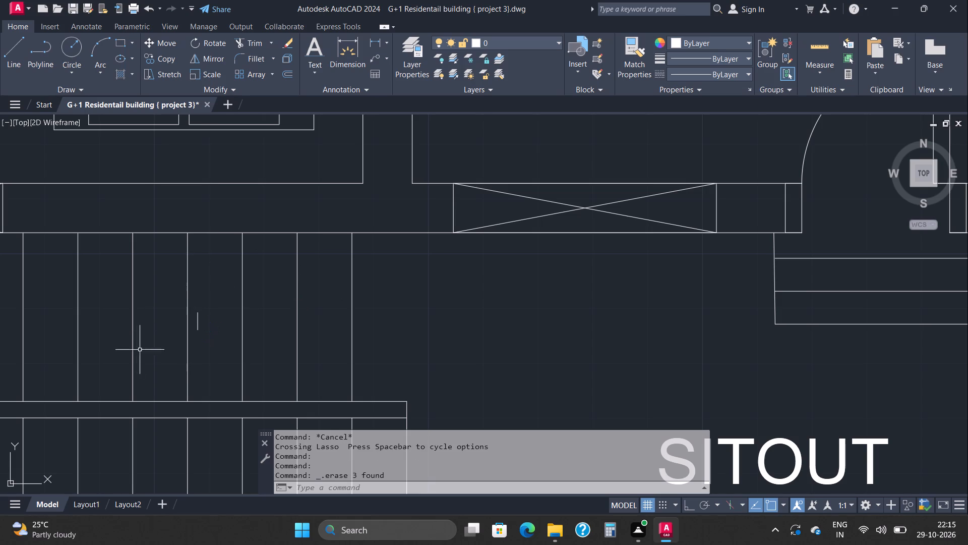
{"action": "left_click", "coordinate": [198, 327]}
{"action": "key", "text": "Delete"}
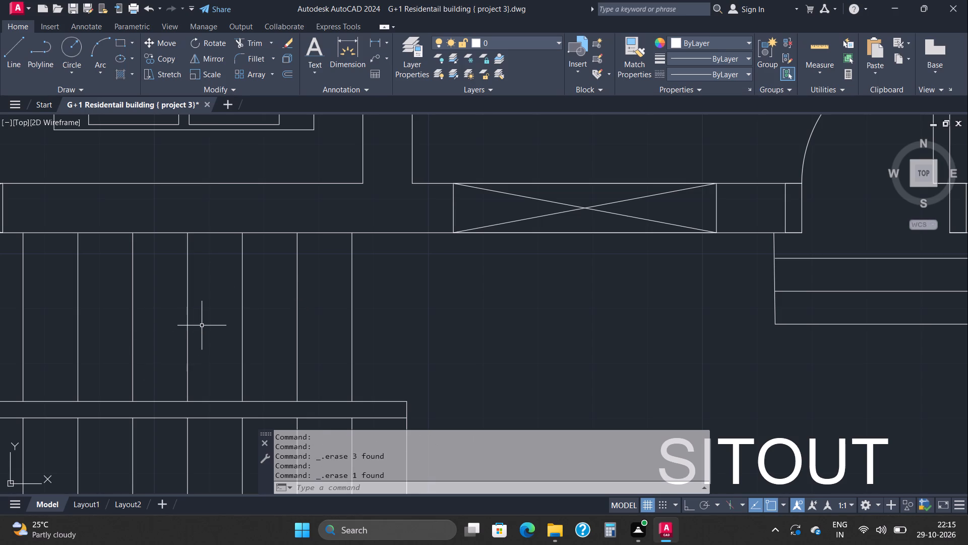
Hatch the toilet's walls and the building's east wall up to the northeast corner with a solid blue fill.
{"action": "scroll", "coordinate": [205, 309], "scroll_direction": "down", "scroll_amount": 4}
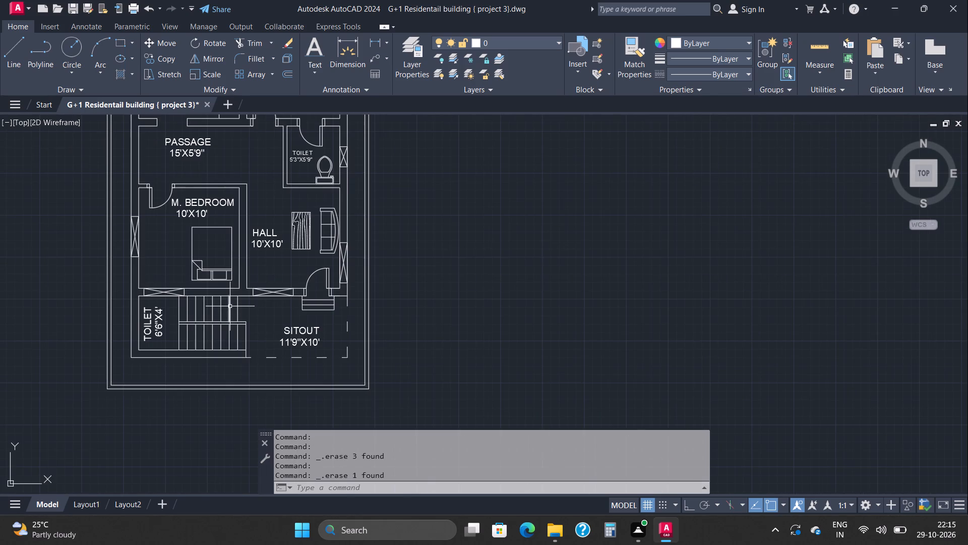
{"action": "left_click", "coordinate": [120, 73]}
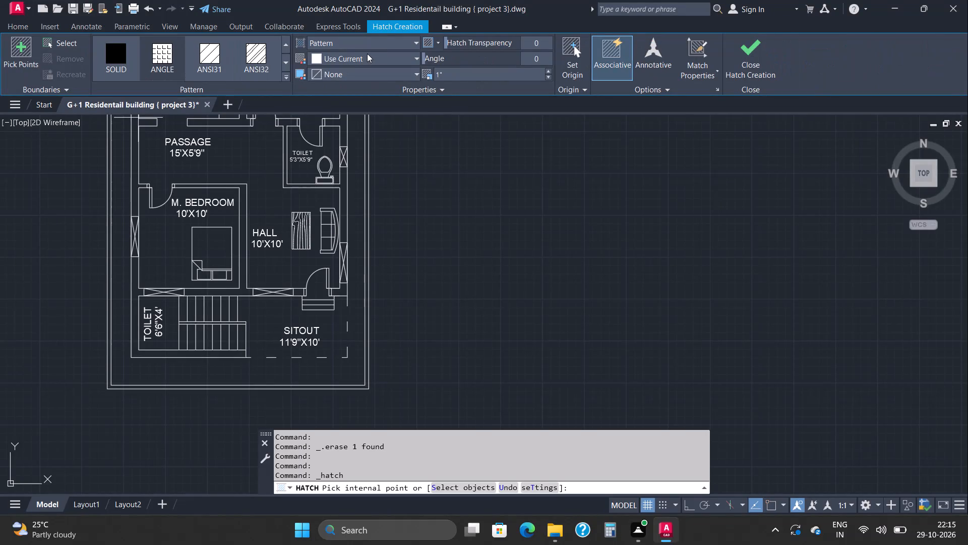
{"action": "left_click", "coordinate": [368, 53]}
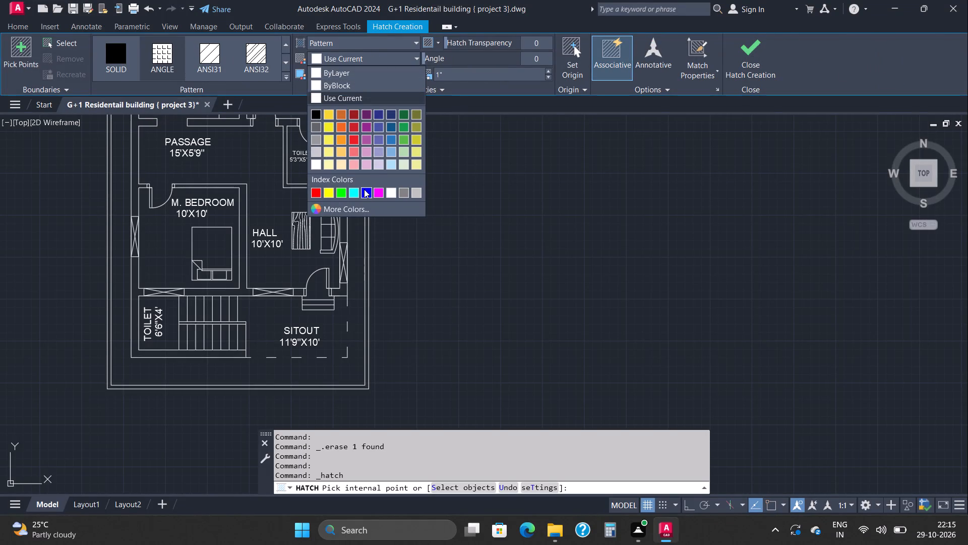
{"action": "left_click", "coordinate": [364, 189]}
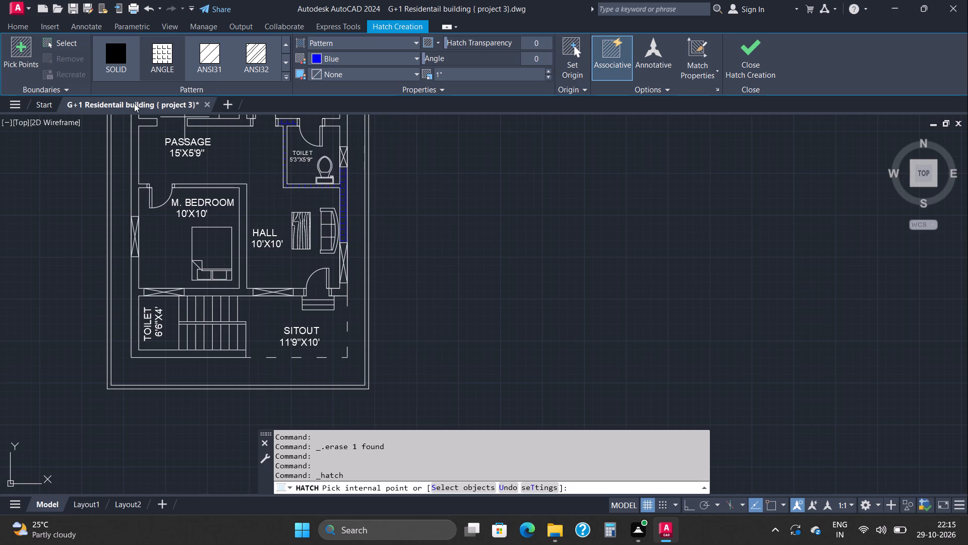
{"action": "left_click", "coordinate": [112, 51]}
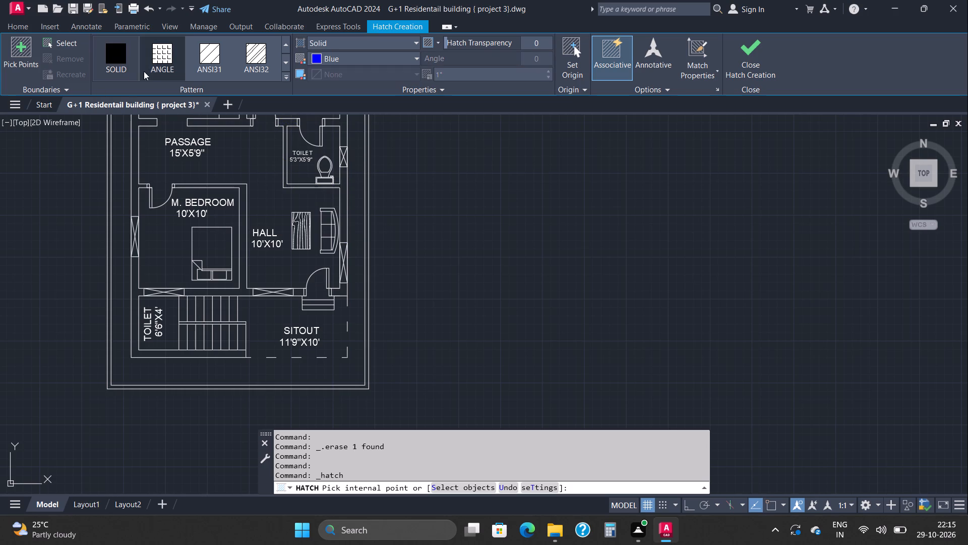
{"action": "left_click", "coordinate": [312, 58]}
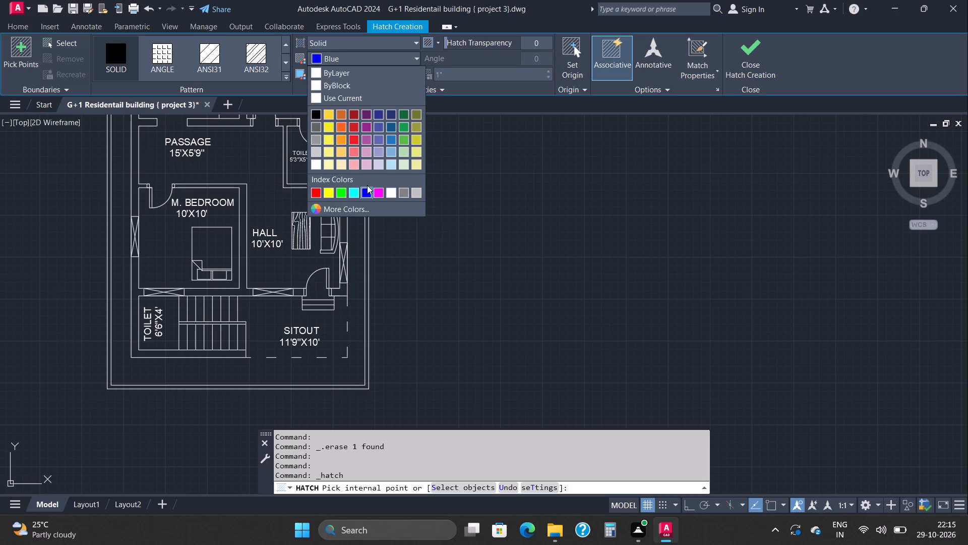
{"action": "left_click", "coordinate": [367, 190]}
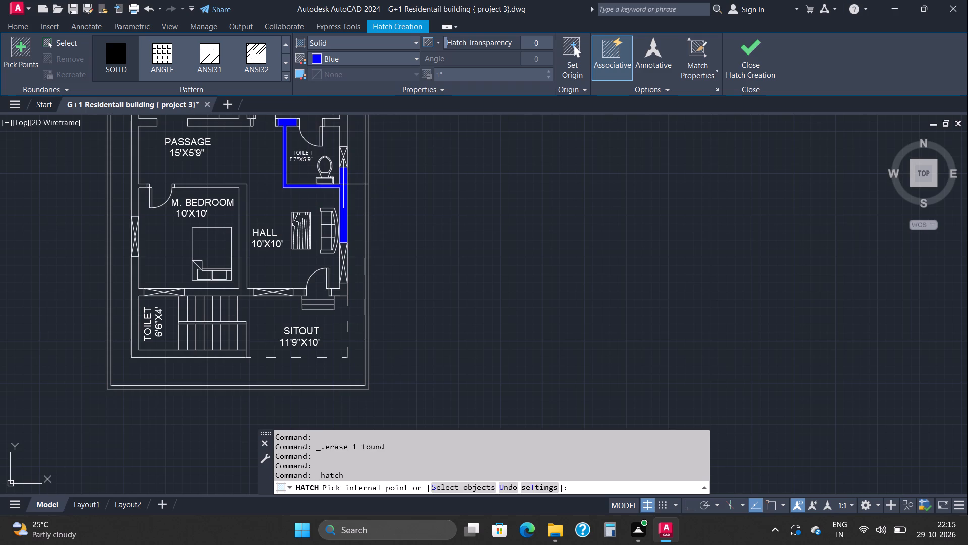
{"action": "left_click", "coordinate": [343, 184]}
{"action": "middle_click_drag", "start_coordinate": [343, 183], "coordinate": [368, 326]}
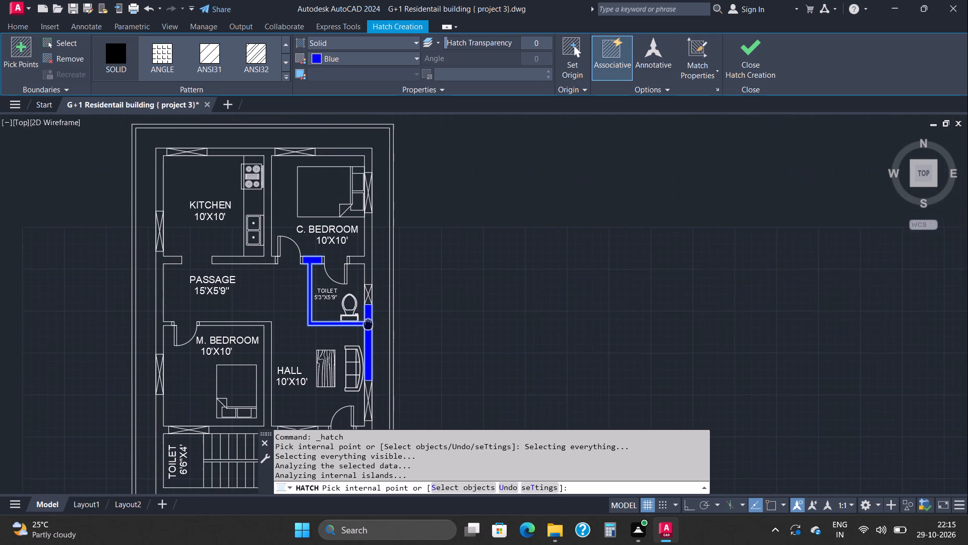
{"action": "middle_click_drag", "start_coordinate": [368, 326], "coordinate": [368, 327]}
{"action": "left_click", "coordinate": [366, 253]}
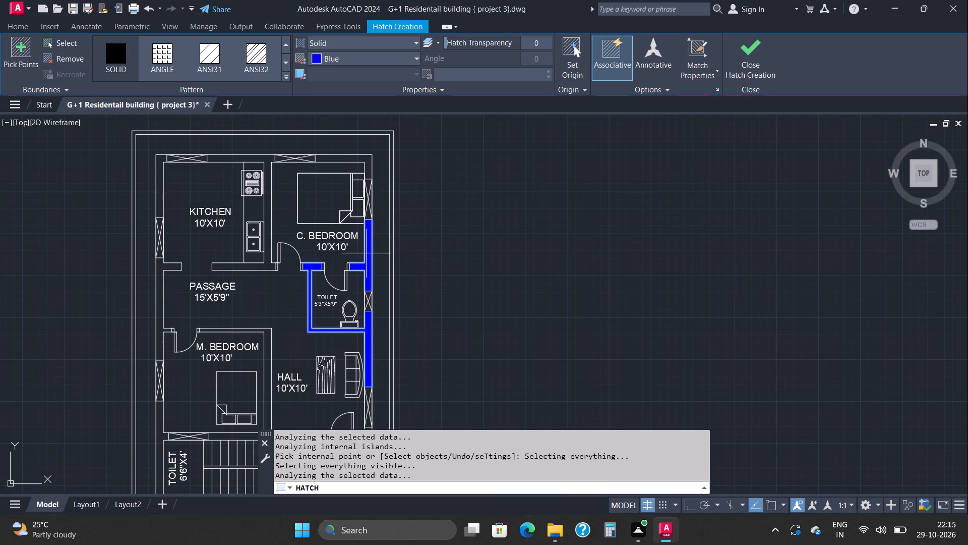
{"action": "left_click", "coordinate": [364, 160]}
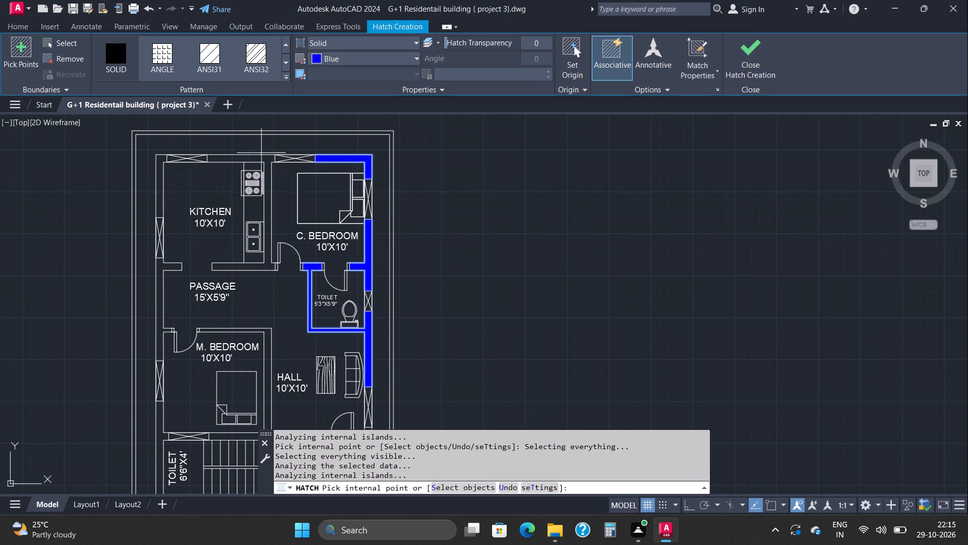
Add the kitchen's surrounding walls and the west wall beside the passage to the solid blue hatch.
{"action": "left_click", "coordinate": [264, 158]}
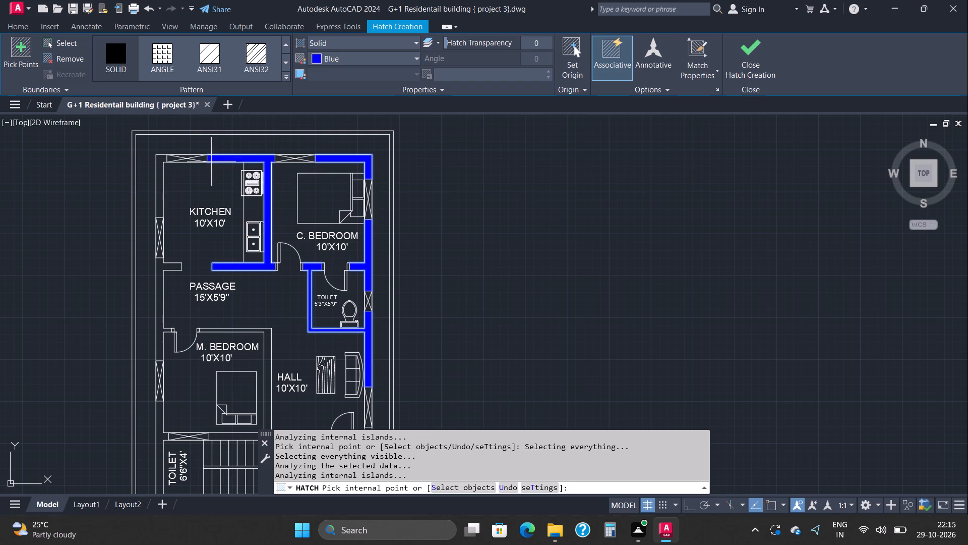
{"action": "left_click", "coordinate": [161, 174]}
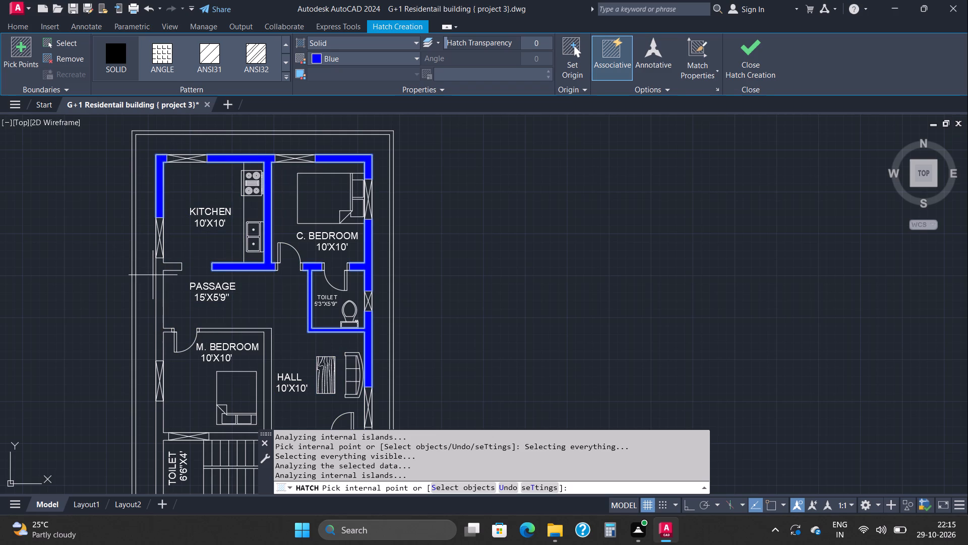
{"action": "left_click", "coordinate": [161, 278]}
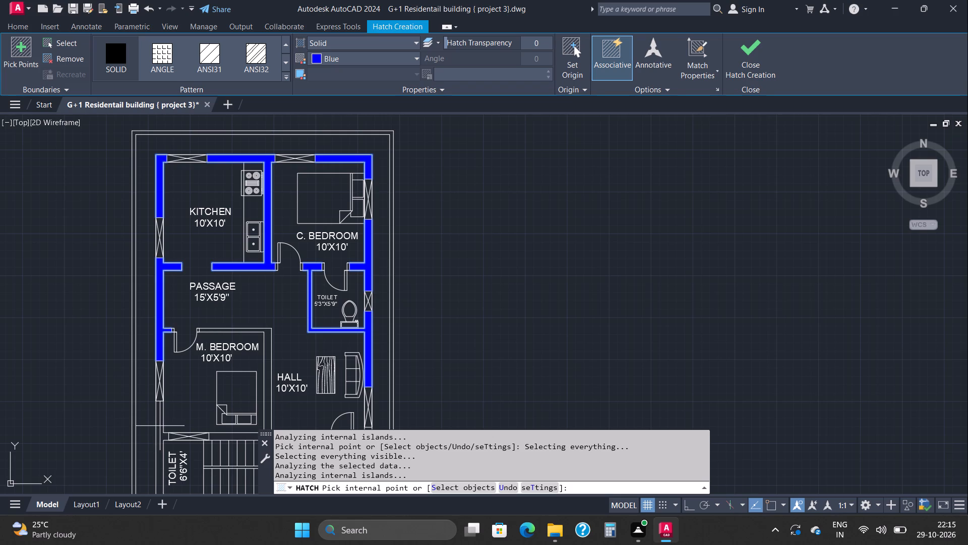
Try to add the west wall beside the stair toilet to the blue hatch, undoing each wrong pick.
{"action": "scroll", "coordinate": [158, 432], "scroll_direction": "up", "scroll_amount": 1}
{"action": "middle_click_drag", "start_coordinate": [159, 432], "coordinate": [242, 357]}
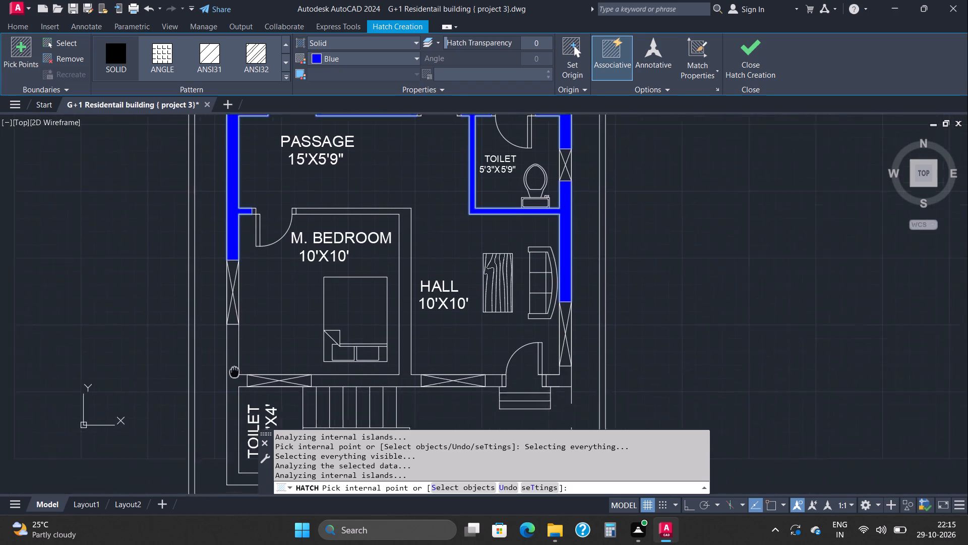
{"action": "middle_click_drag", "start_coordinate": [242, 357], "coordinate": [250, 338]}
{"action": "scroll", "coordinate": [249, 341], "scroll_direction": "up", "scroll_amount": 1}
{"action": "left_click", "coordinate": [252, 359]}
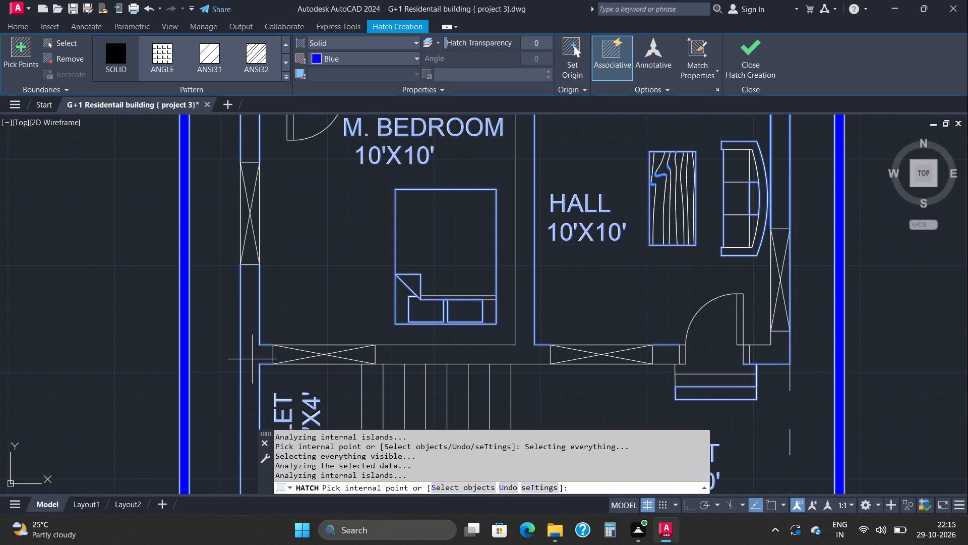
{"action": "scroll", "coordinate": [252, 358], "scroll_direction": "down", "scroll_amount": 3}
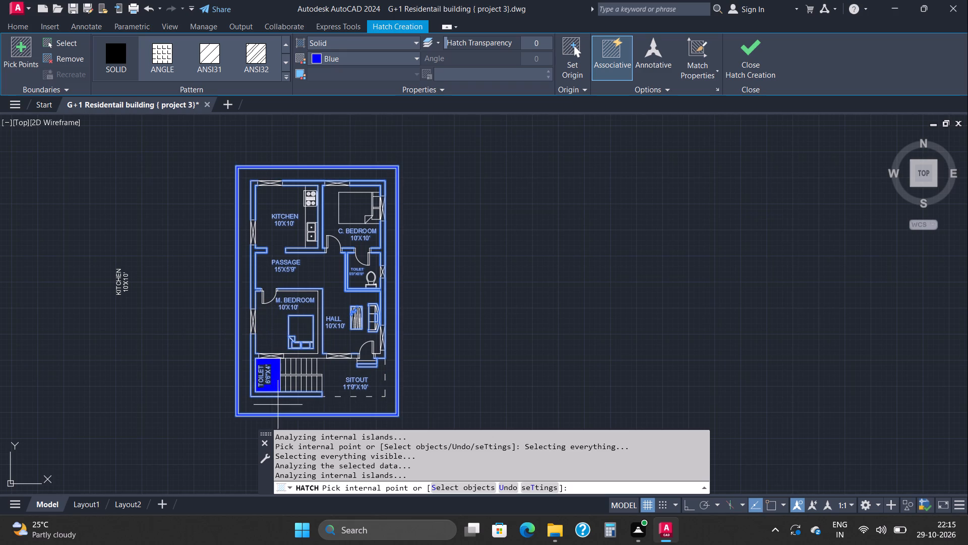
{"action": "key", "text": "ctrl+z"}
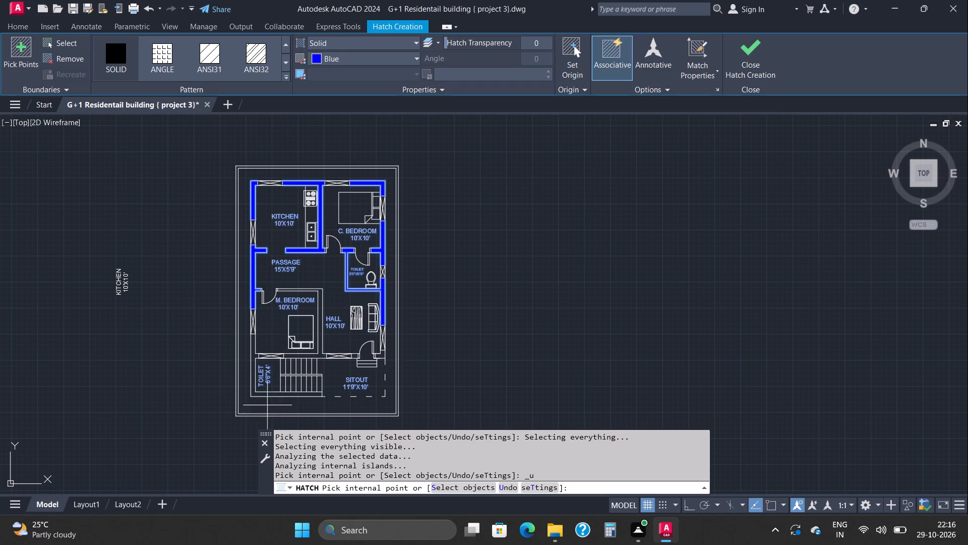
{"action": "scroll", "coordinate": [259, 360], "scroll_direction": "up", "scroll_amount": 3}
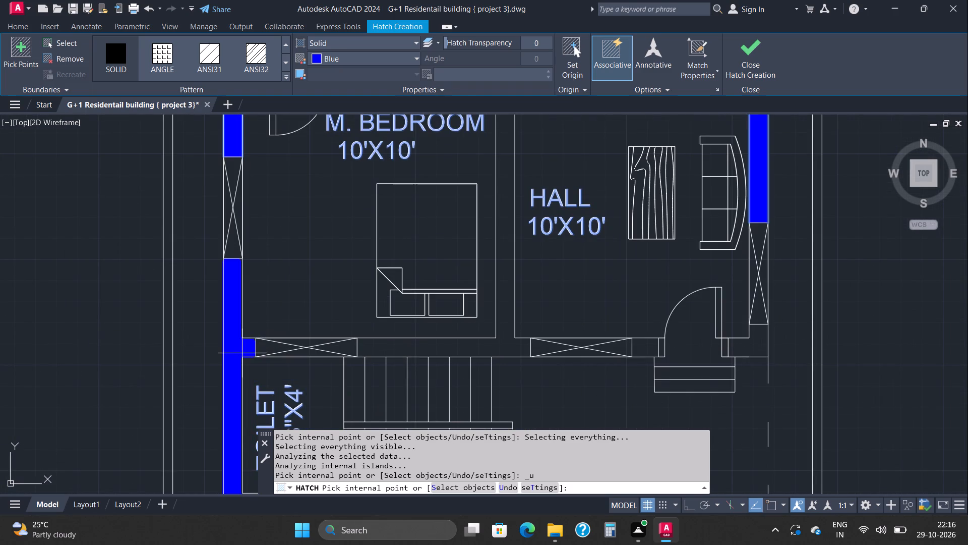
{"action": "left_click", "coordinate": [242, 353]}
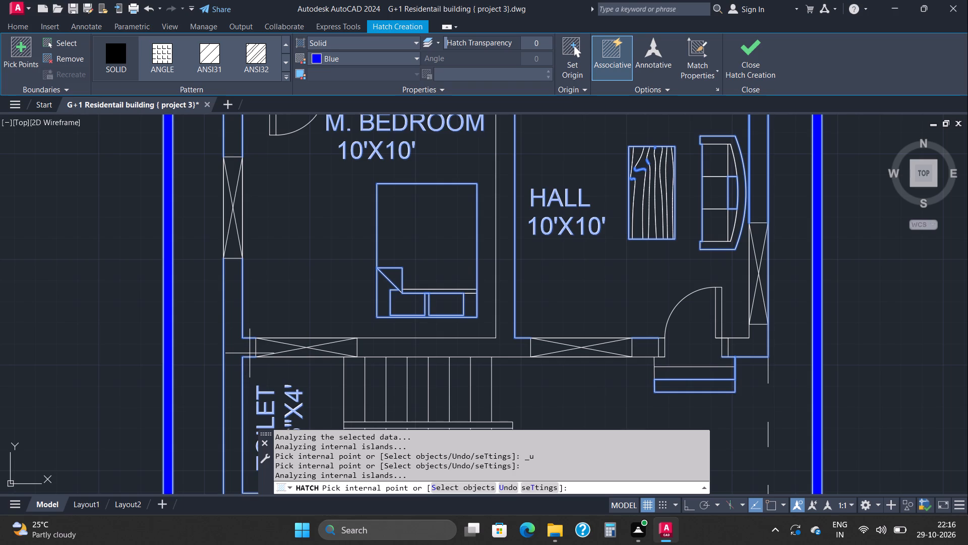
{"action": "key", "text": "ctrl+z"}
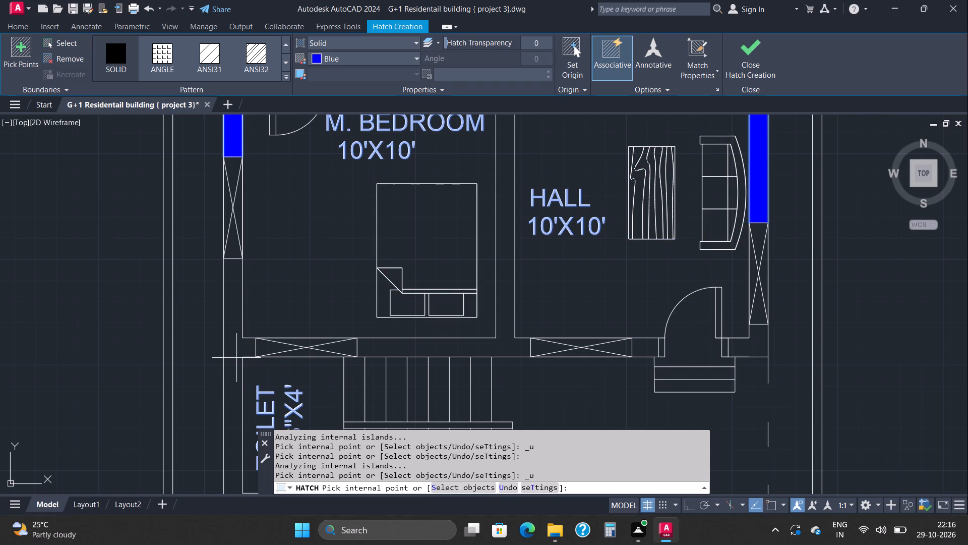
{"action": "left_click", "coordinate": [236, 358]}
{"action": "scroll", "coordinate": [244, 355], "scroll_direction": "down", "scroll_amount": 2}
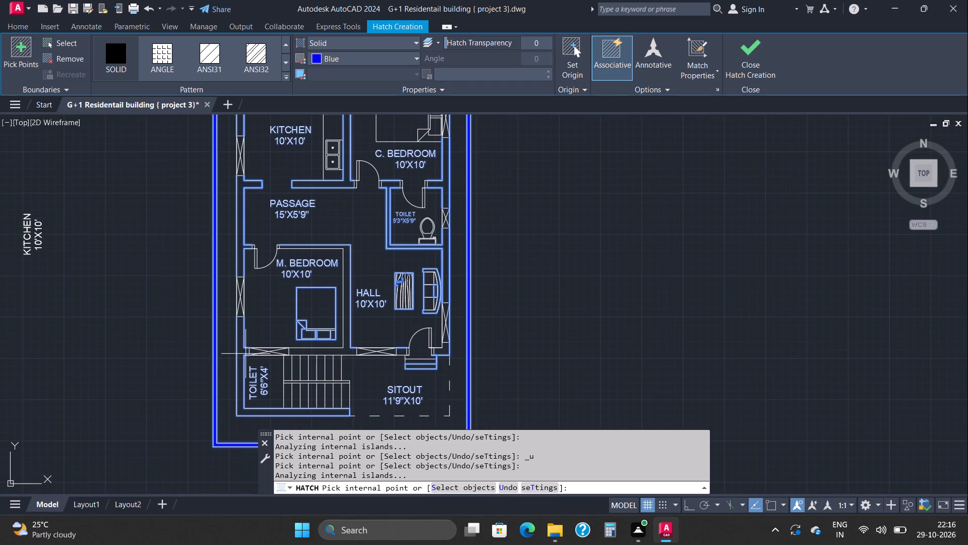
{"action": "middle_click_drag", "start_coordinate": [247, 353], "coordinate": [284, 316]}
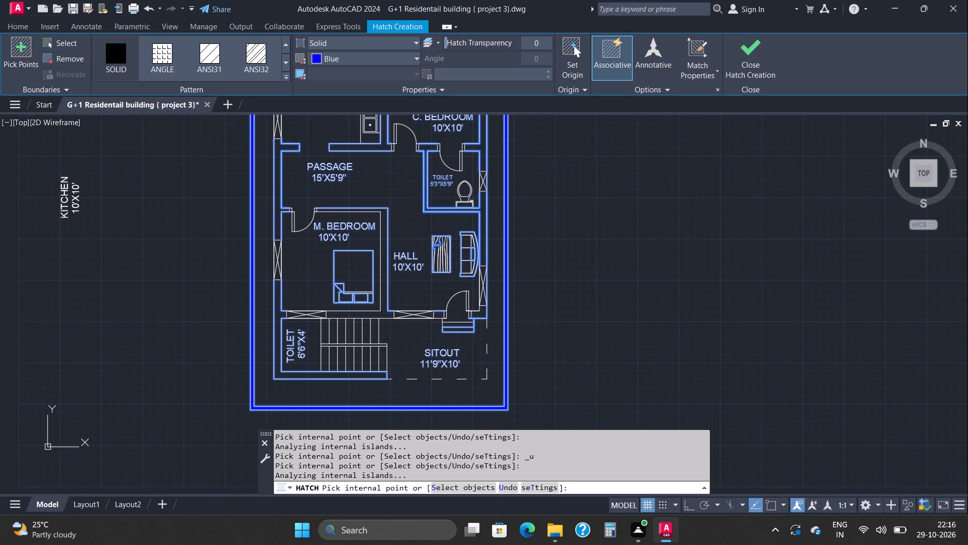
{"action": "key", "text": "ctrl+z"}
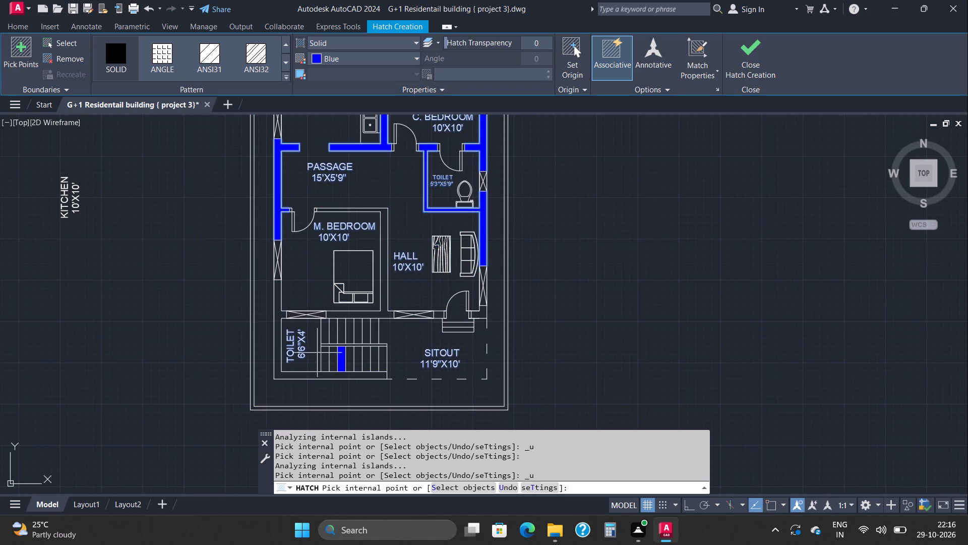
Add the stair toilet's outer walls, master bedroom walls, hall's southeast corner and stair divider to the solid blue hatch and finish it.
{"action": "left_click", "coordinate": [281, 373]}
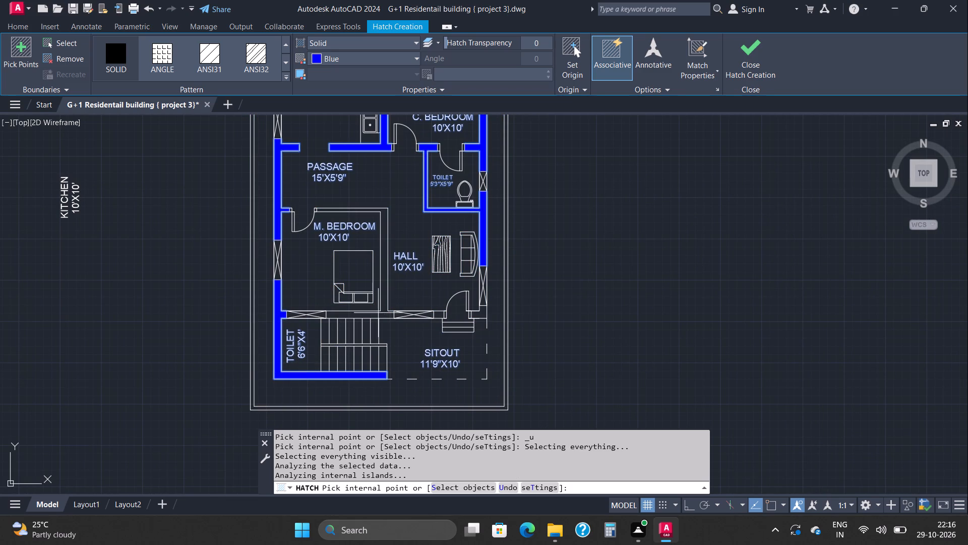
{"action": "left_click", "coordinate": [370, 315]}
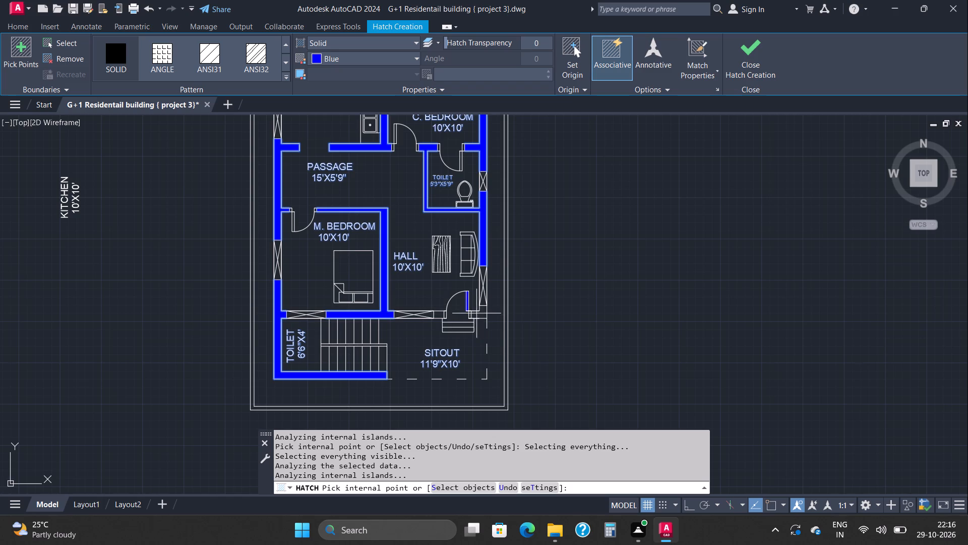
{"action": "left_click", "coordinate": [483, 315]}
{"action": "scroll", "coordinate": [367, 347], "scroll_direction": "up", "scroll_amount": 3}
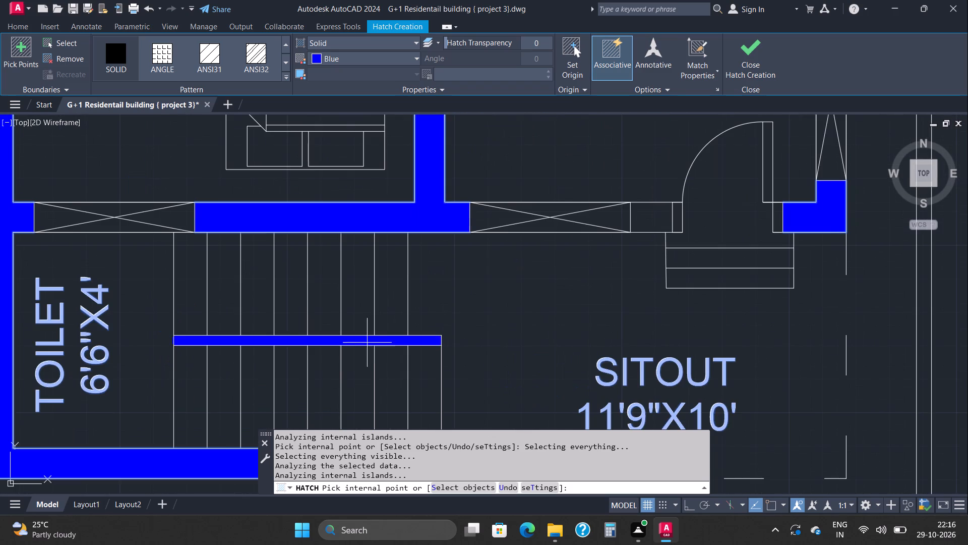
{"action": "left_click", "coordinate": [370, 339]}
{"action": "scroll", "coordinate": [539, 323], "scroll_direction": "down", "scroll_amount": 3}
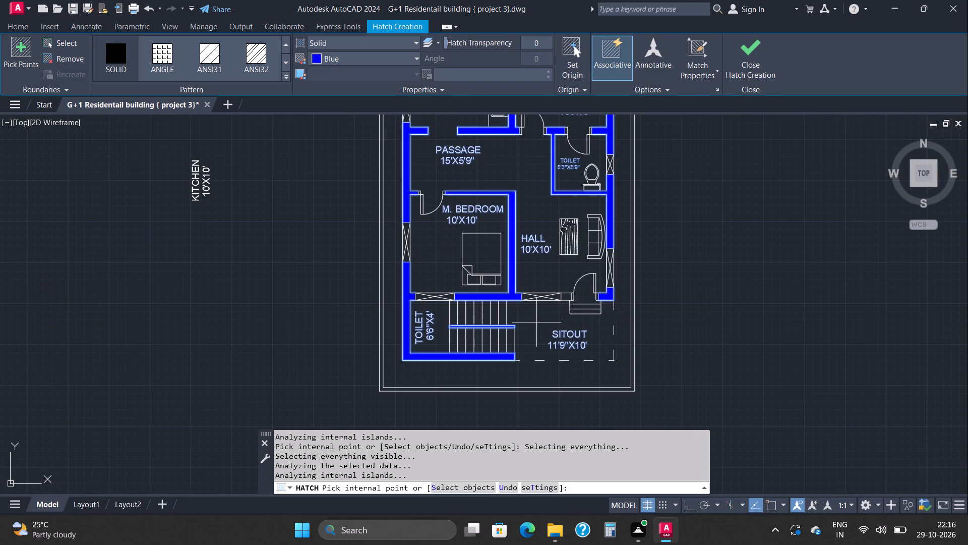
{"action": "middle_click_drag", "start_coordinate": [536, 322], "coordinate": [511, 388]}
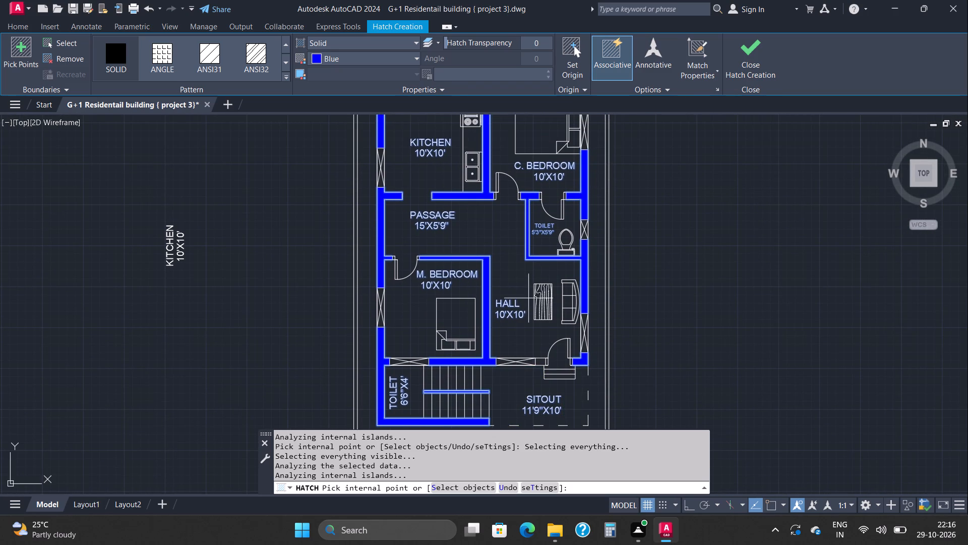
{"action": "scroll", "coordinate": [530, 291], "scroll_direction": "down", "scroll_amount": 2}
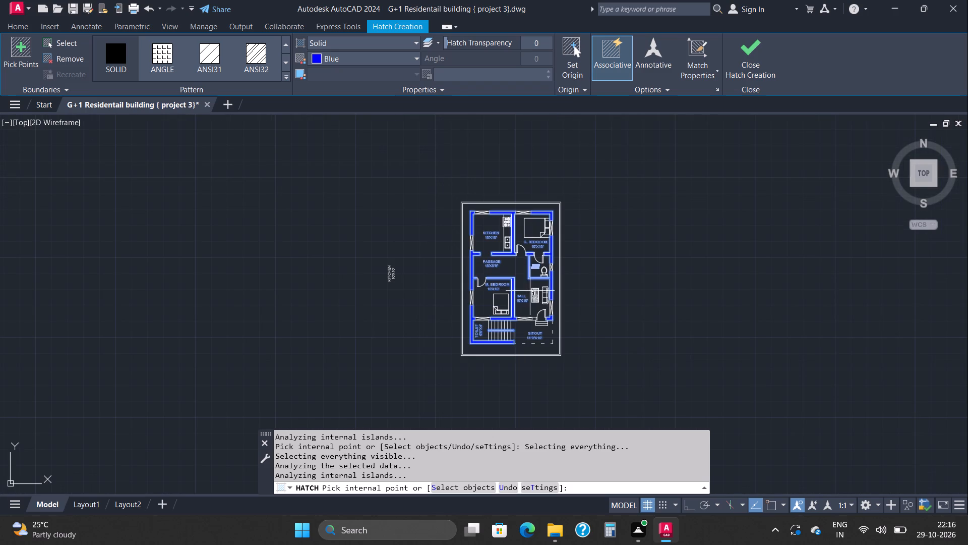
{"action": "scroll", "coordinate": [531, 299], "scroll_direction": "up", "scroll_amount": 2}
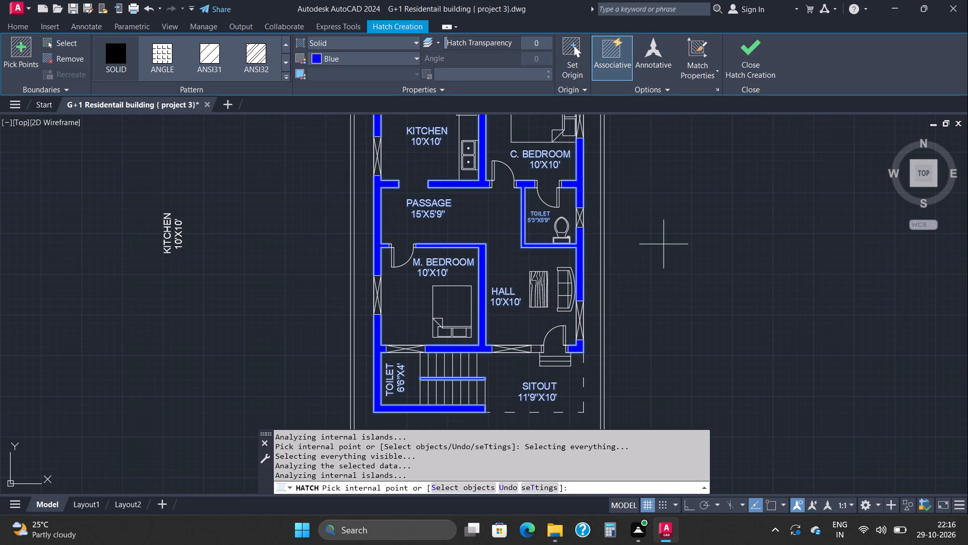
{"action": "left_click", "coordinate": [753, 62]}
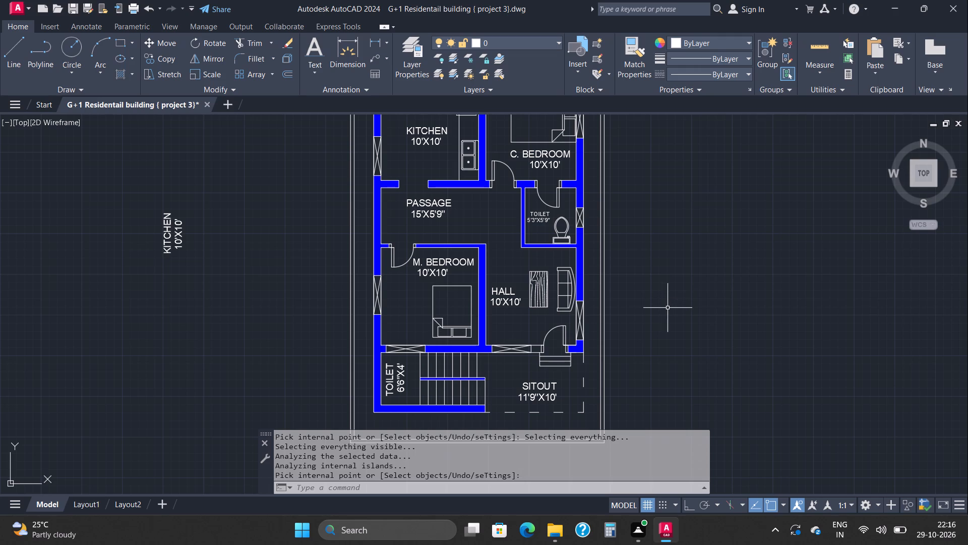
Insert five Trees - Imperial blocks from the architectural tool palette in the empty area west of the plan.
{"action": "scroll", "coordinate": [621, 280], "scroll_direction": "down", "scroll_amount": 1}
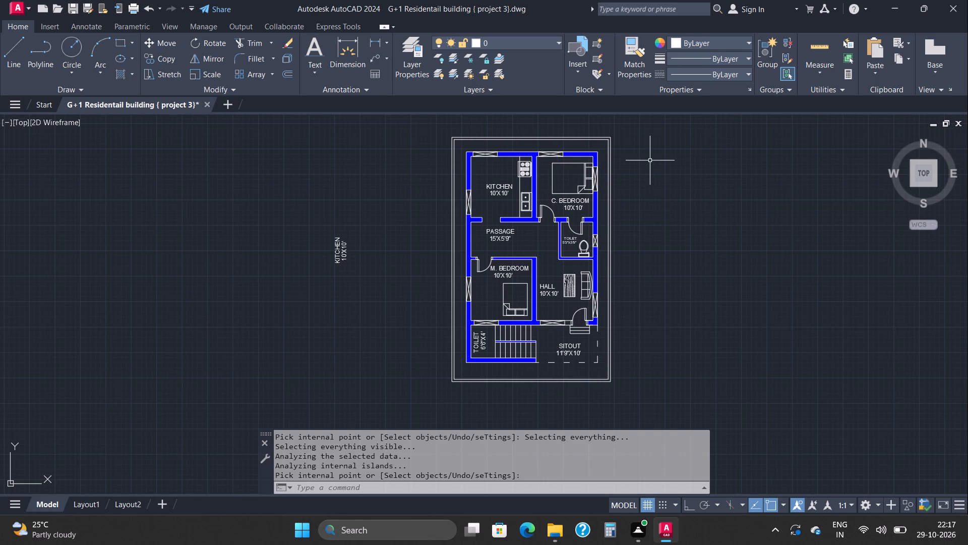
{"action": "key", "text": "ctrl+3"}
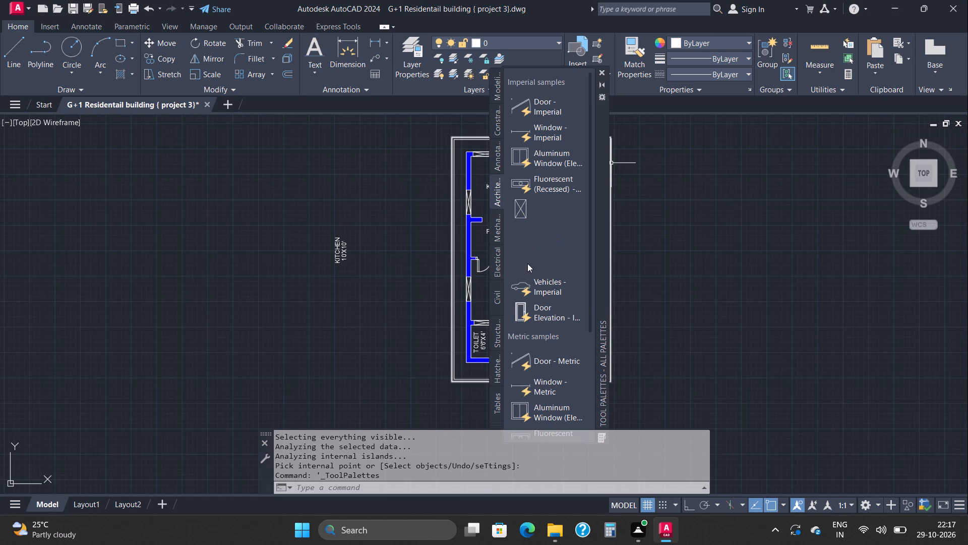
{"action": "left_click", "coordinate": [529, 260]}
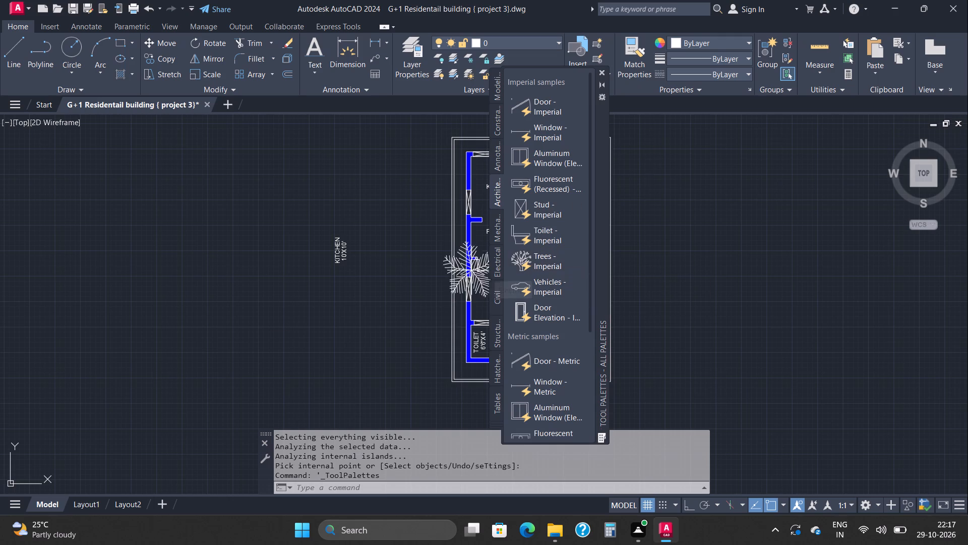
{"action": "left_click", "coordinate": [171, 332]}
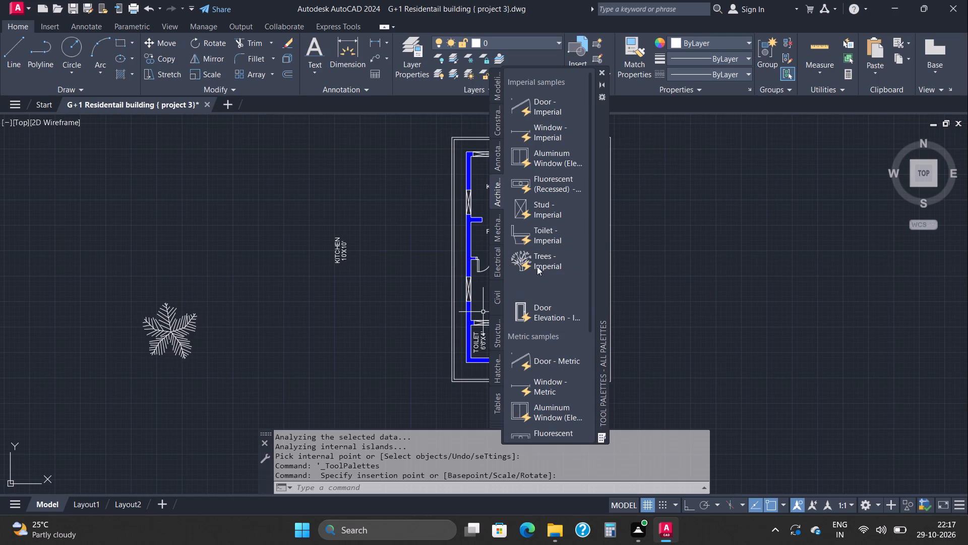
{"action": "left_click", "coordinate": [521, 262]}
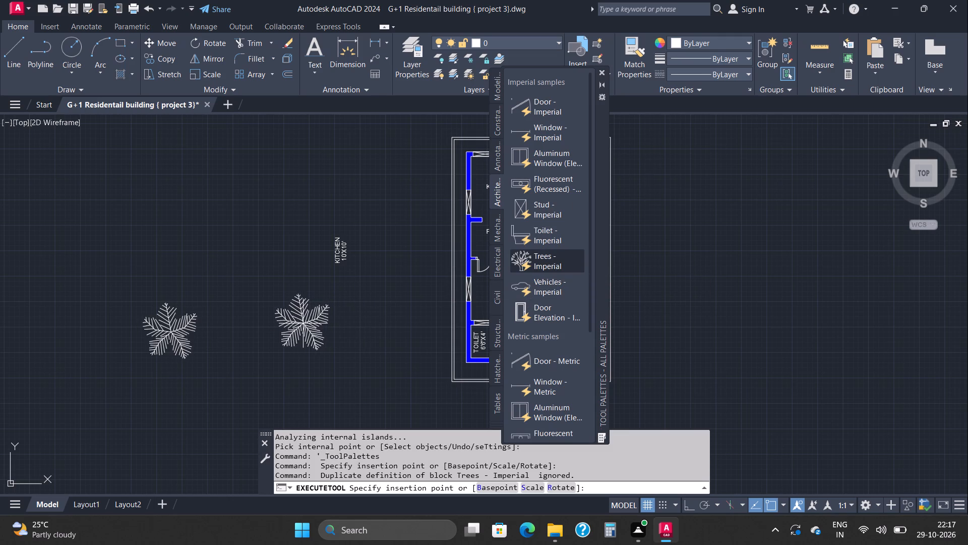
{"action": "left_click", "coordinate": [302, 323]}
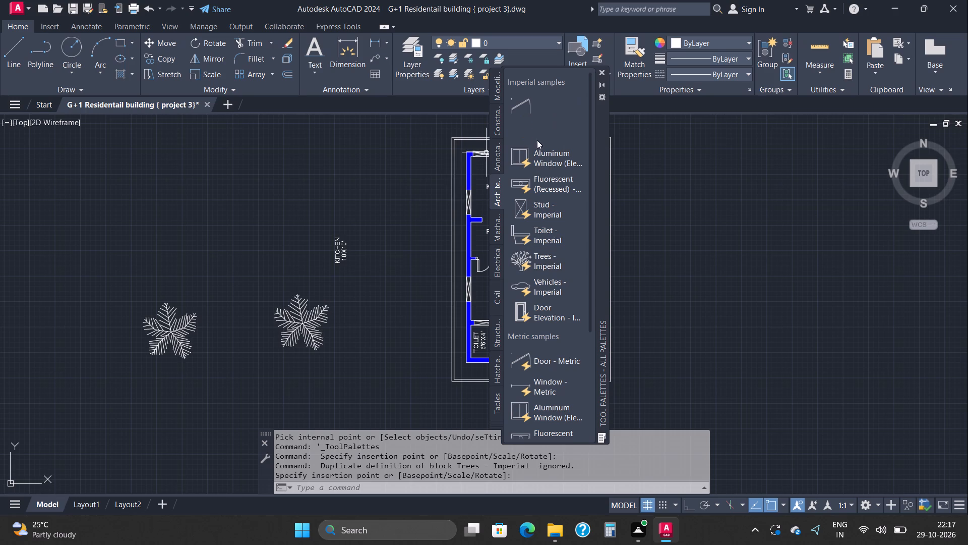
{"action": "left_click_drag", "start_coordinate": [520, 253], "coordinate": [309, 261]}
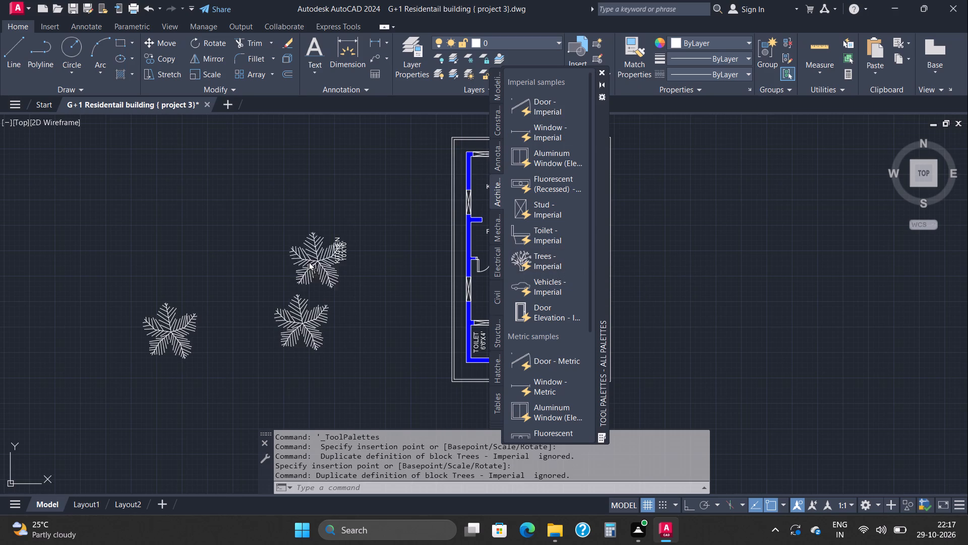
{"action": "left_click_drag", "start_coordinate": [309, 261], "coordinate": [258, 259]}
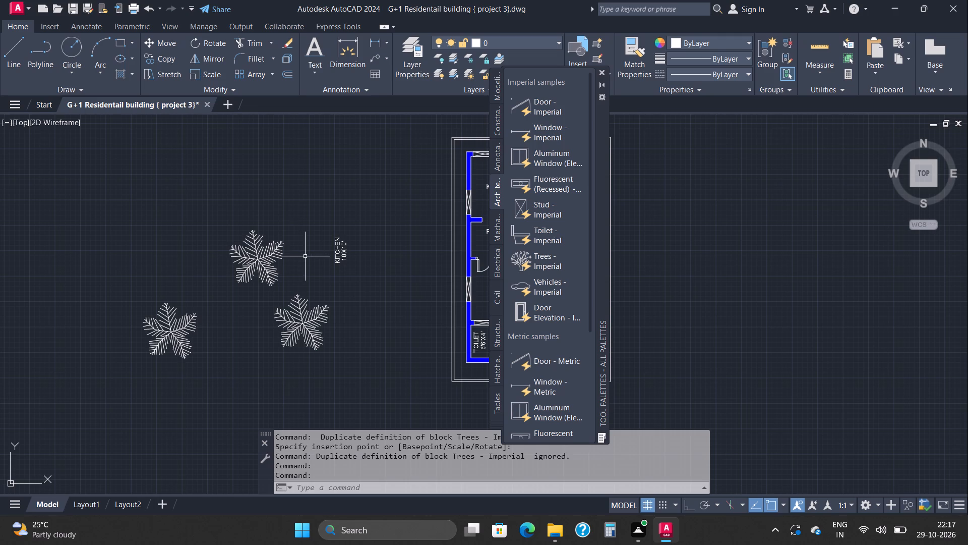
{"action": "left_click_drag", "start_coordinate": [530, 256], "coordinate": [265, 370]}
{"action": "left_click_drag", "start_coordinate": [521, 260], "coordinate": [312, 205]}
{"action": "key", "text": "Escape"}
{"action": "key", "text": "Escape"}
{"action": "key", "text": "Escape"}
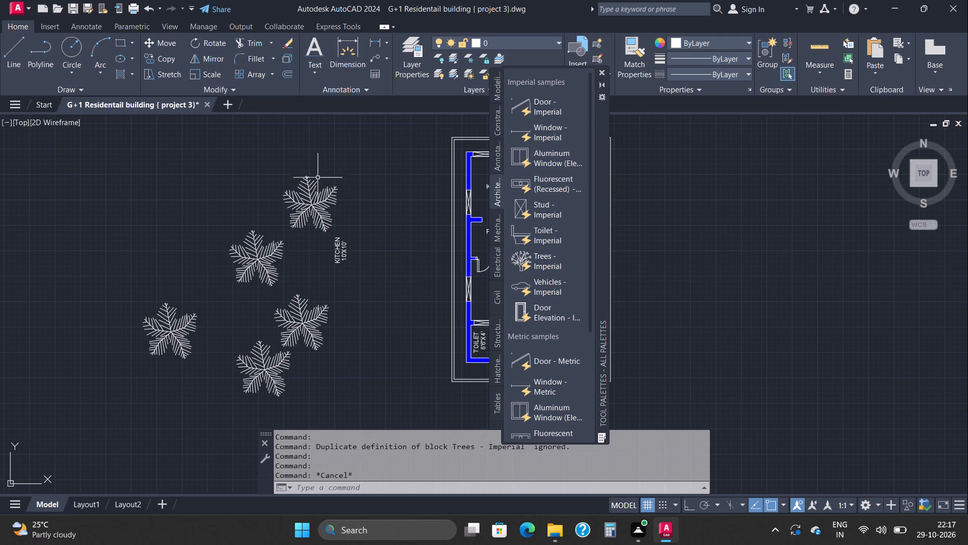
{"action": "left_click", "coordinate": [604, 71]}
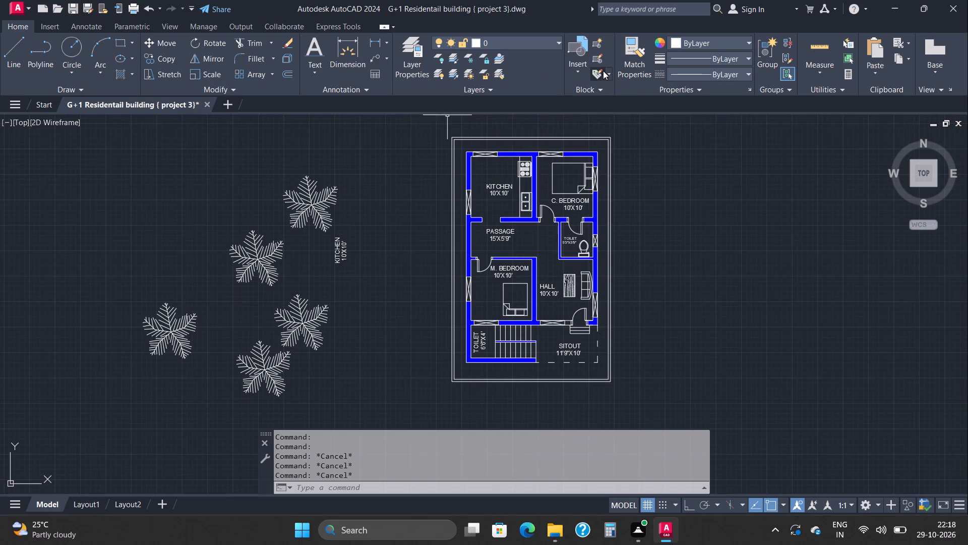
Scale the northernmost tree down to roughly a quarter of its size.
{"action": "left_click", "coordinate": [326, 208]}
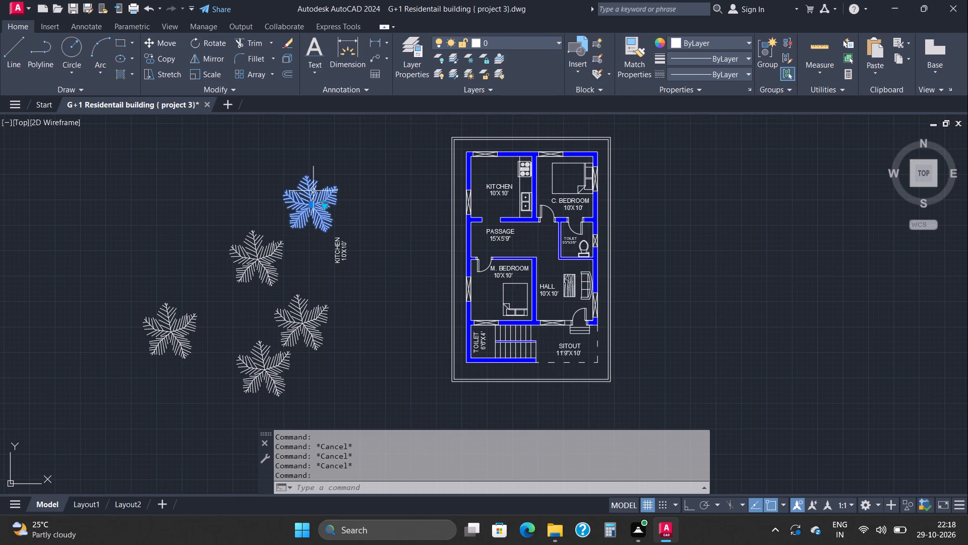
{"action": "left_click", "coordinate": [196, 75]}
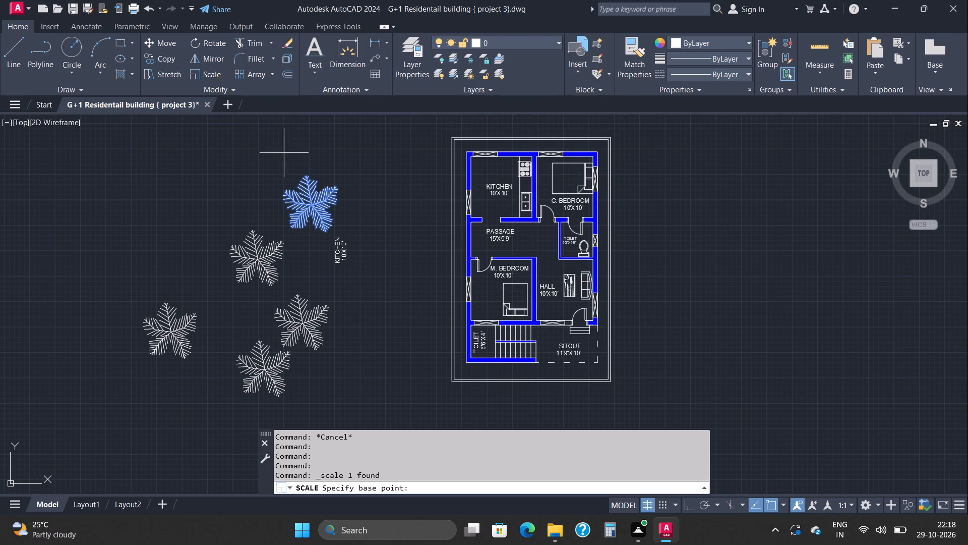
{"action": "left_click", "coordinate": [309, 193]}
{"action": "left_click", "coordinate": [329, 200]}
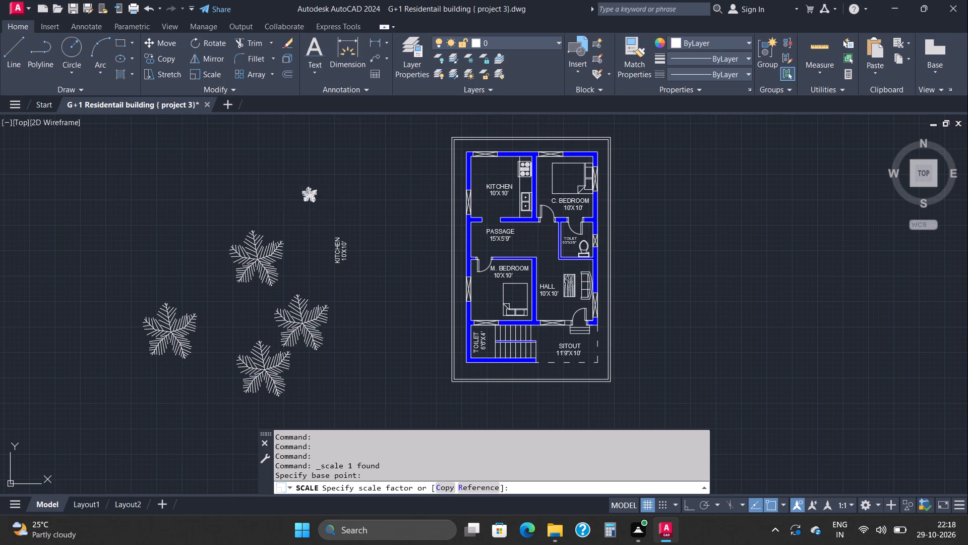
Delete the four large trees and the stray rotated KITCHEN 10'X10' label west of the plan.
{"action": "left_click", "coordinate": [286, 231]}
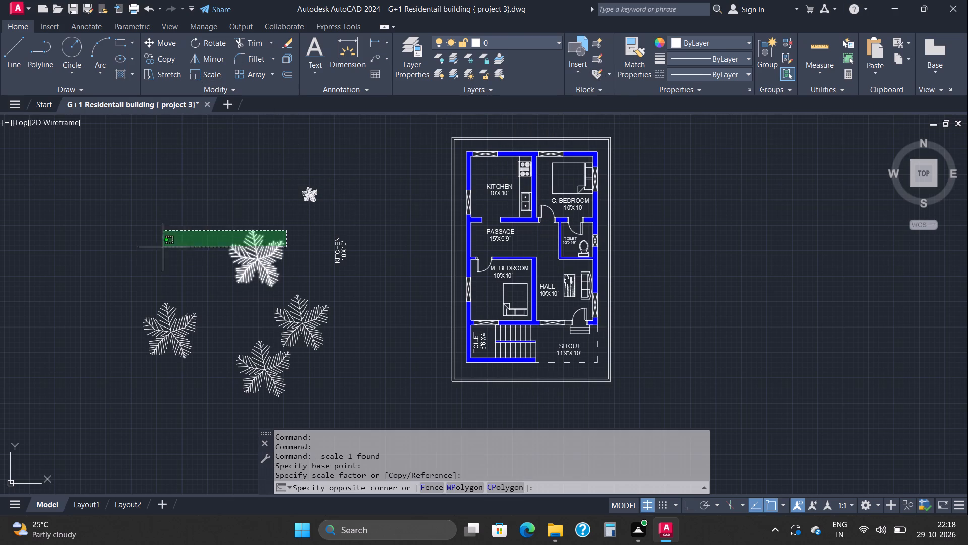
{"action": "left_click", "coordinate": [319, 378]}
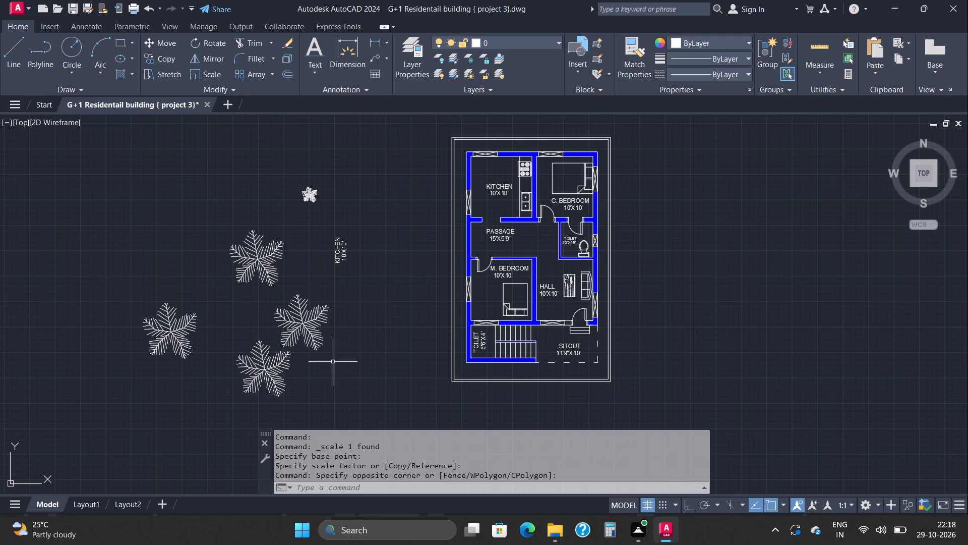
{"action": "left_click_drag", "start_coordinate": [358, 337], "coordinate": [351, 333]}
{"action": "left_click", "coordinate": [160, 231]}
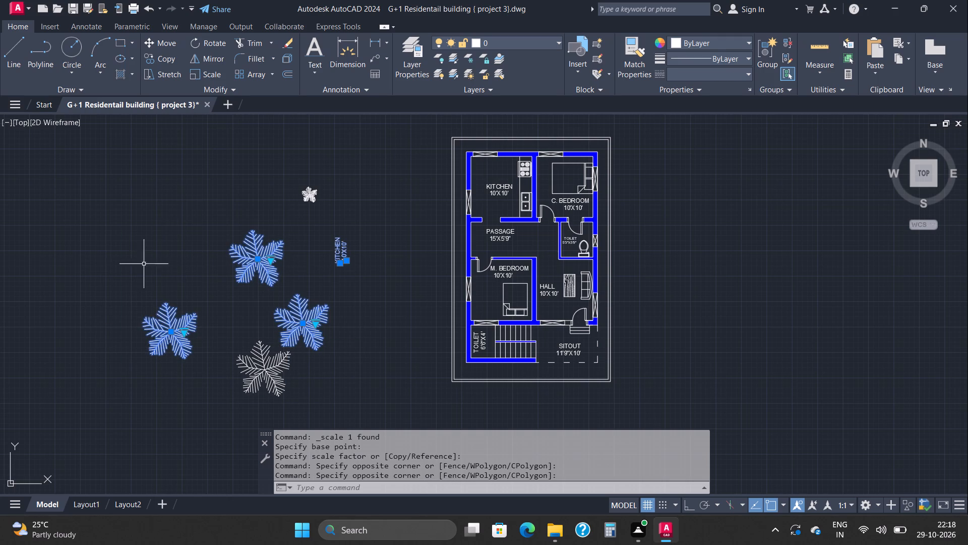
{"action": "left_click", "coordinate": [260, 357]}
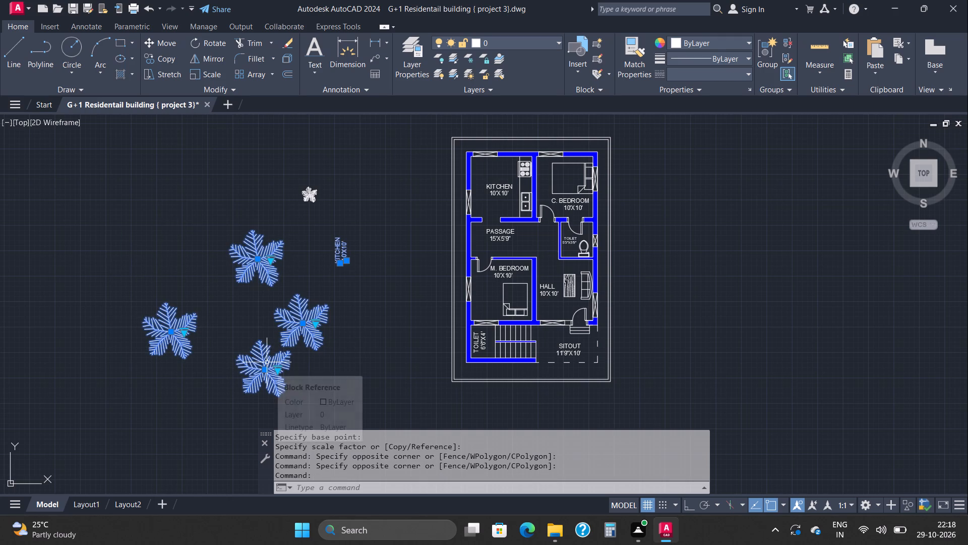
{"action": "key", "text": "Delete"}
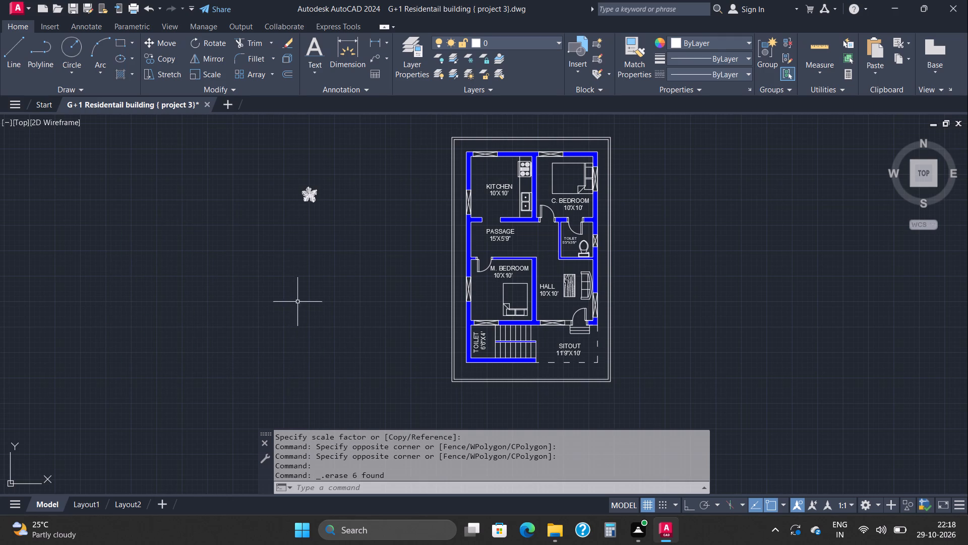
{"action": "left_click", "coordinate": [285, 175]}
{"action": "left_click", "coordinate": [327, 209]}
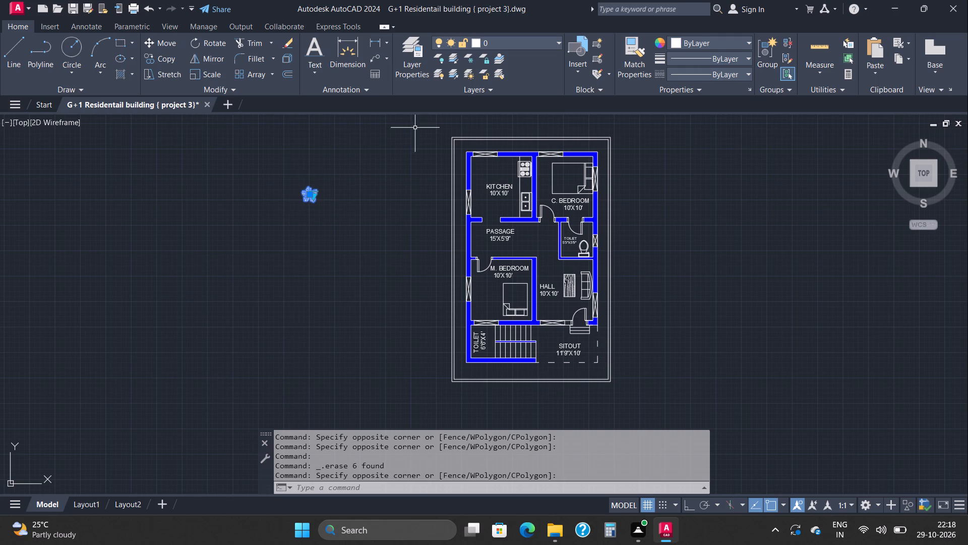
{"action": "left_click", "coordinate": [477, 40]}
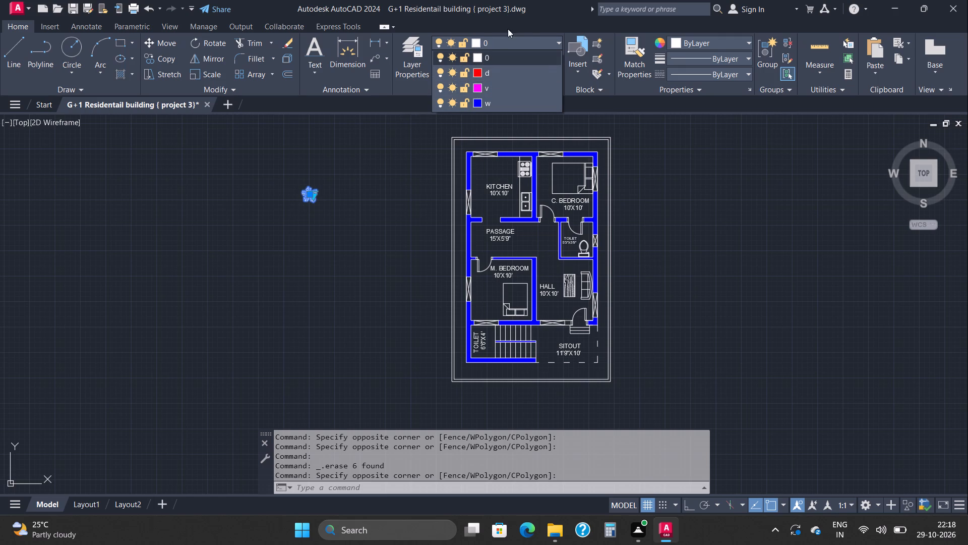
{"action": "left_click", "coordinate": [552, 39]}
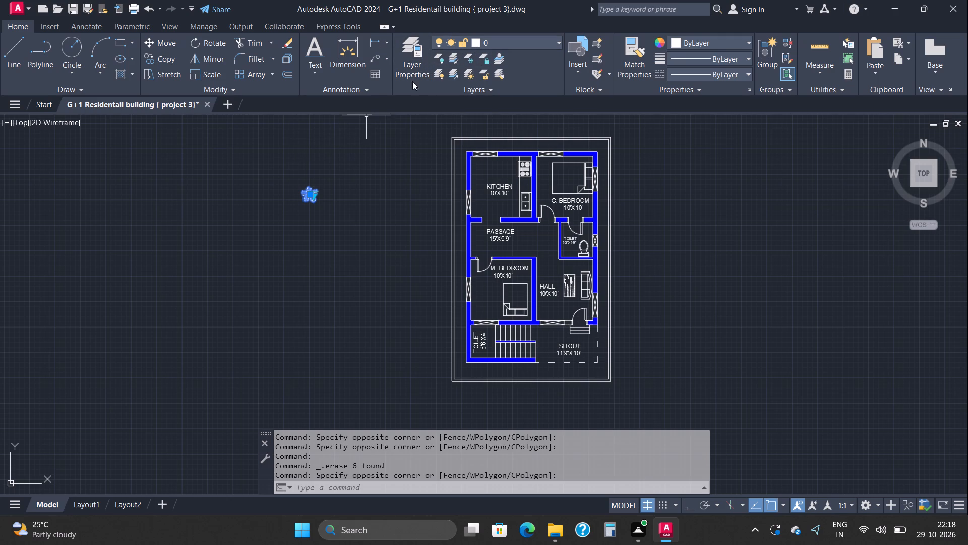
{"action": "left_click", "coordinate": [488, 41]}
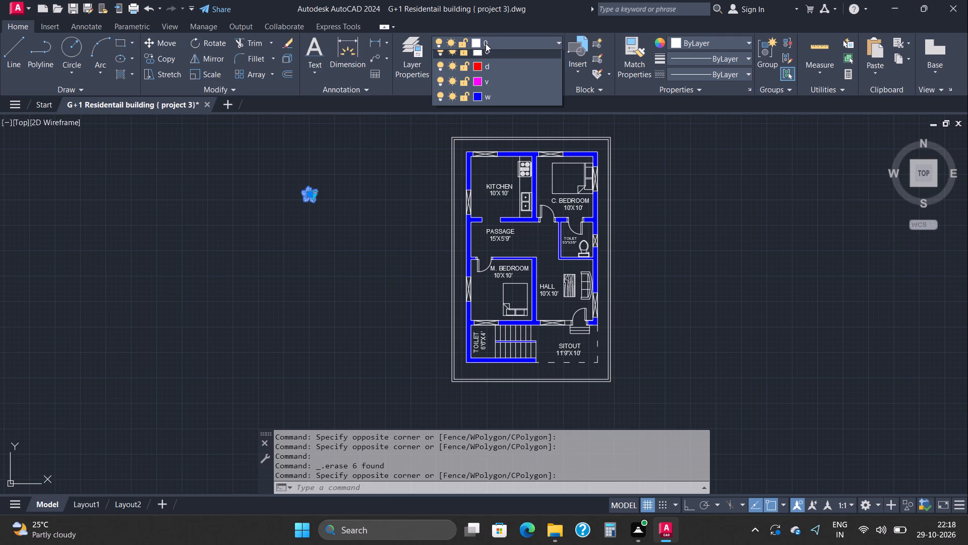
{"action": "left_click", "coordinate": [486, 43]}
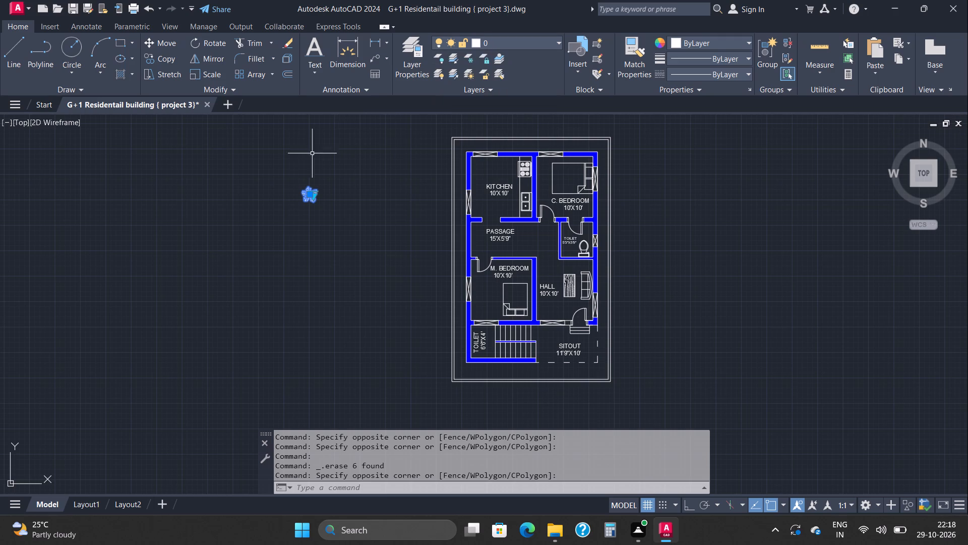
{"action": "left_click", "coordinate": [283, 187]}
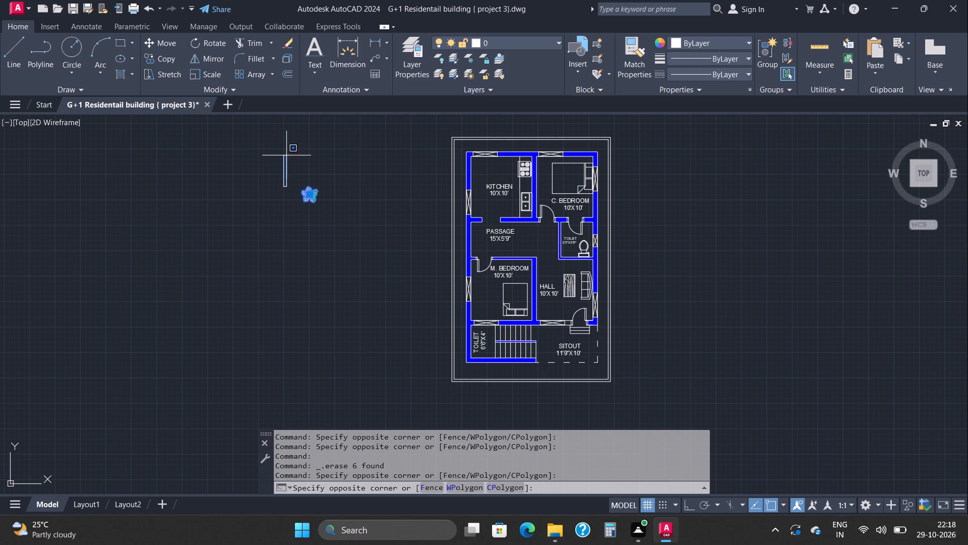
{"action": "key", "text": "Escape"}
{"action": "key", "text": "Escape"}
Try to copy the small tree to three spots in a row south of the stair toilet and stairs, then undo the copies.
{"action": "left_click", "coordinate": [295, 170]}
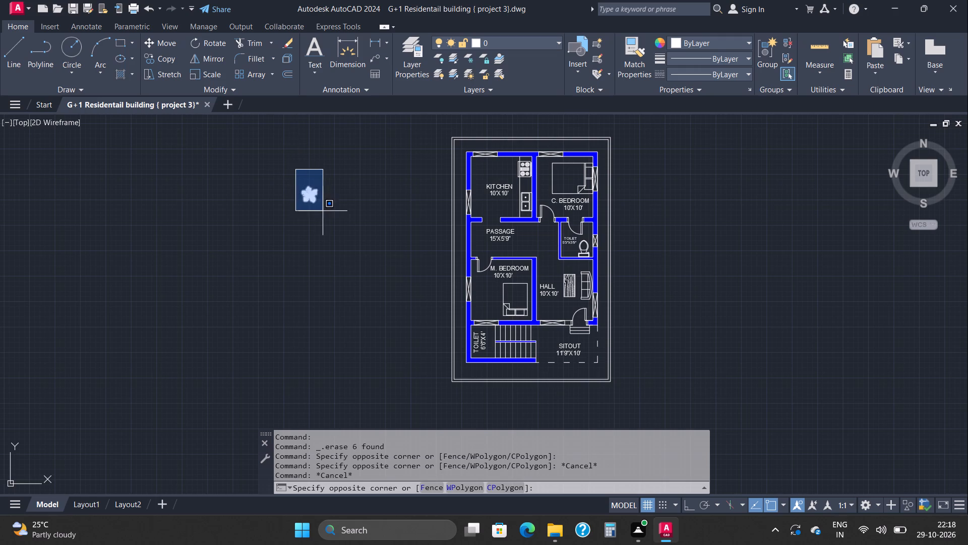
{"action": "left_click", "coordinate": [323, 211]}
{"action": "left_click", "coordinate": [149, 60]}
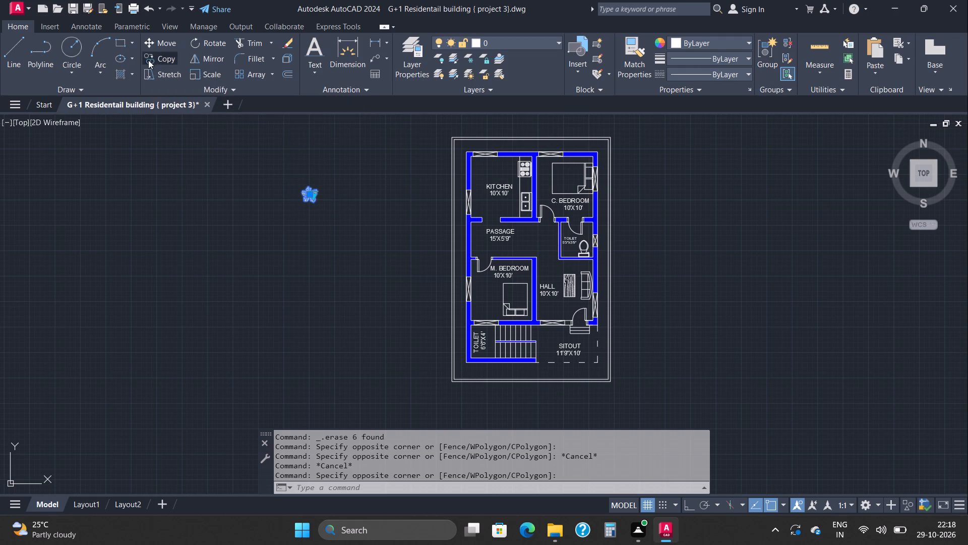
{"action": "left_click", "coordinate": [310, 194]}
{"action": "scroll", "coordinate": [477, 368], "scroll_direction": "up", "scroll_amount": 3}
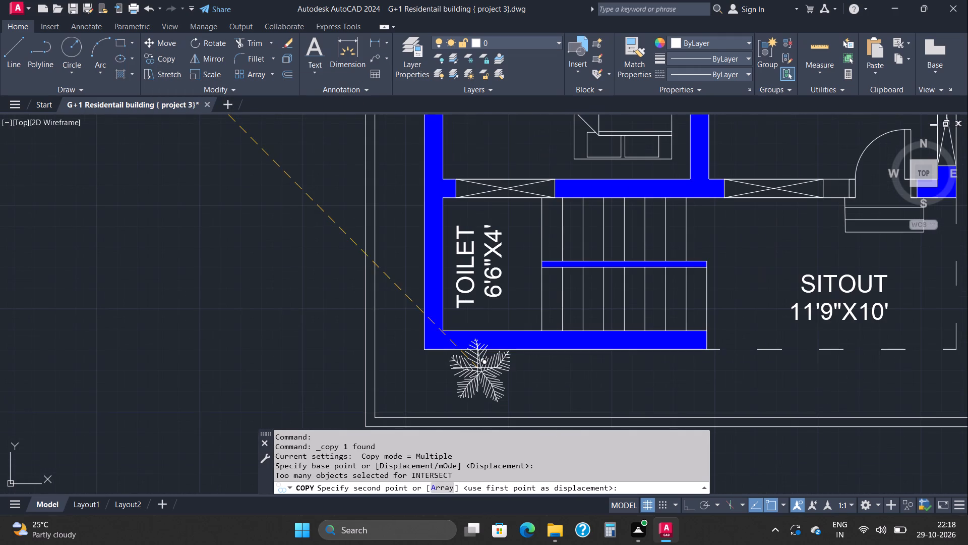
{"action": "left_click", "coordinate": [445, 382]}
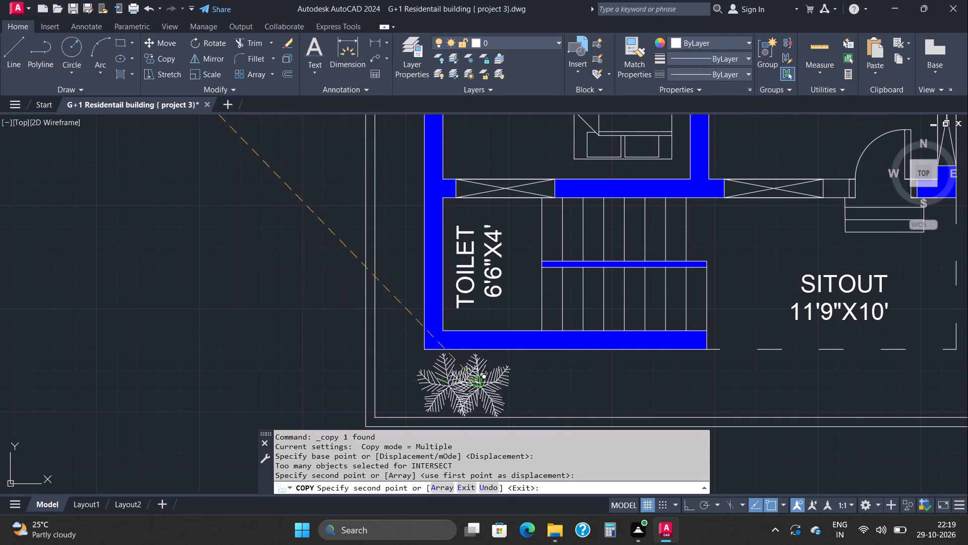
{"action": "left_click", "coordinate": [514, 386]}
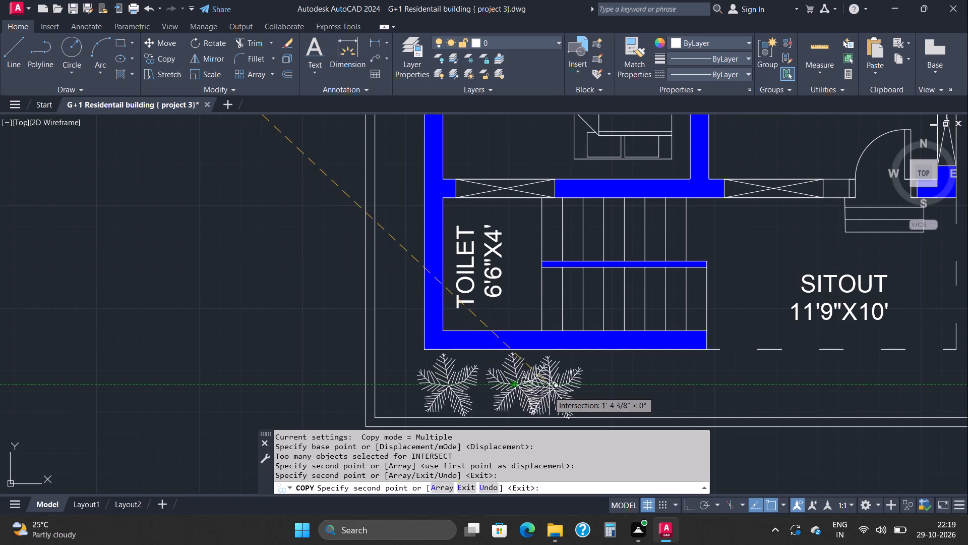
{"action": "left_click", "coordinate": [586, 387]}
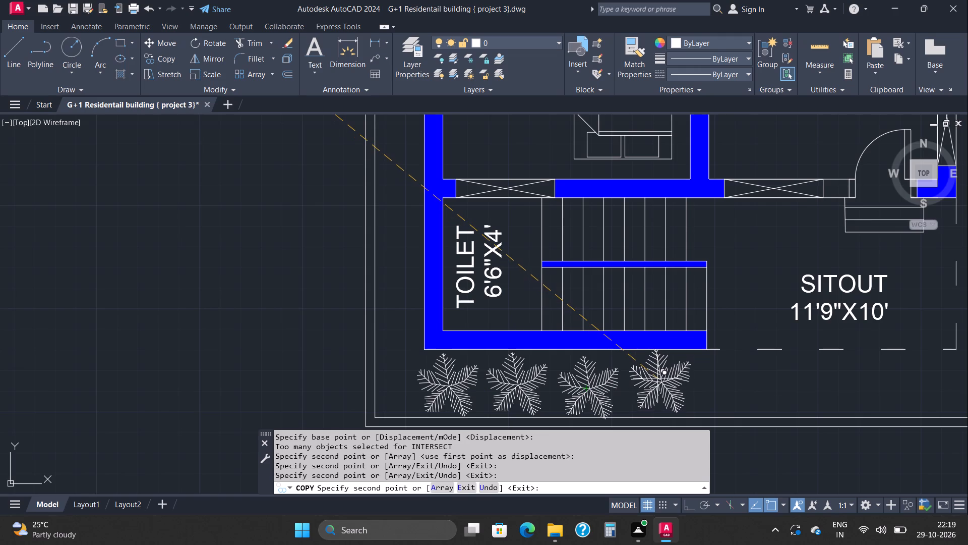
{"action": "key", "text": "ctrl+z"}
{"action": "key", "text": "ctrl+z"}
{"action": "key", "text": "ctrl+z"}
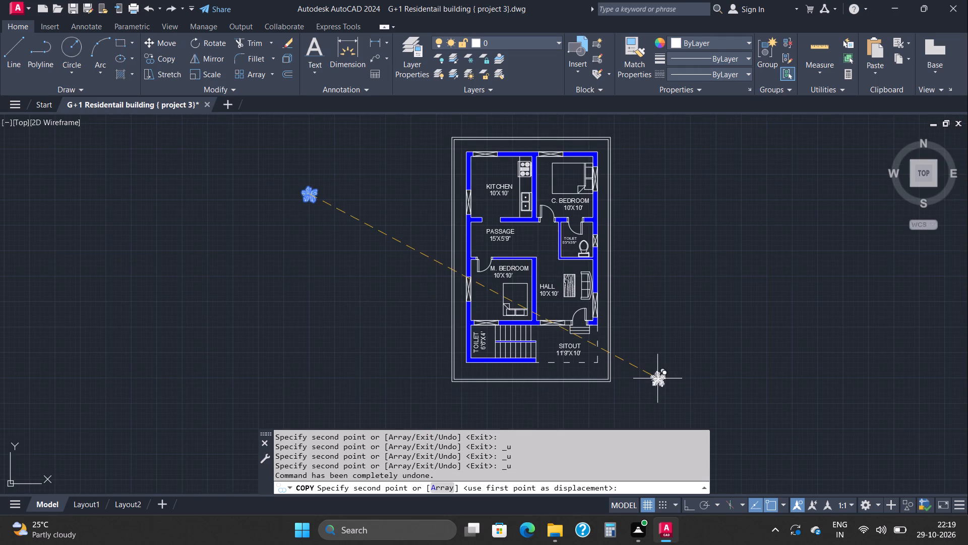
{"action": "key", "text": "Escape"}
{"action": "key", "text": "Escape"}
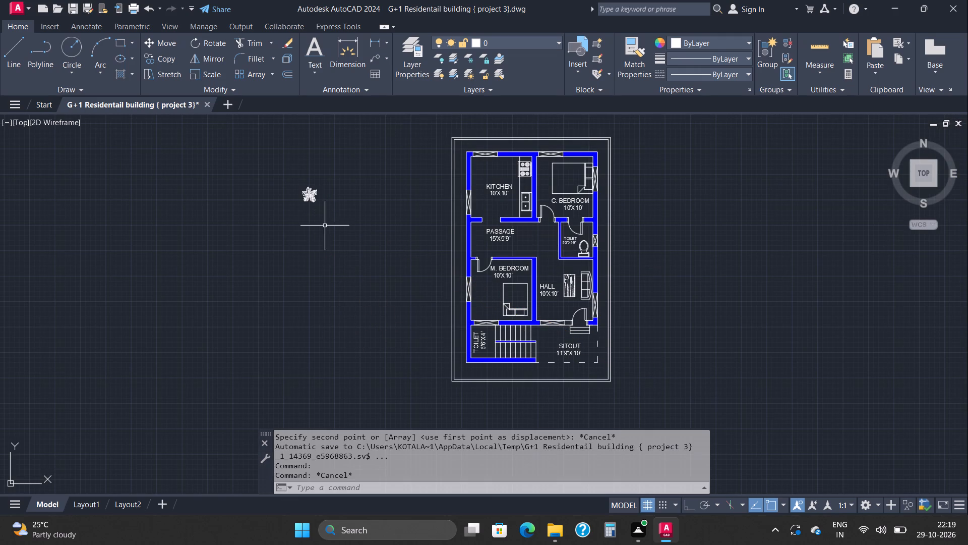
Rescale the small tree west of the plan in two passes to roughly 60% of its size.
{"action": "left_click", "coordinate": [291, 177]}
{"action": "left_click", "coordinate": [347, 221]}
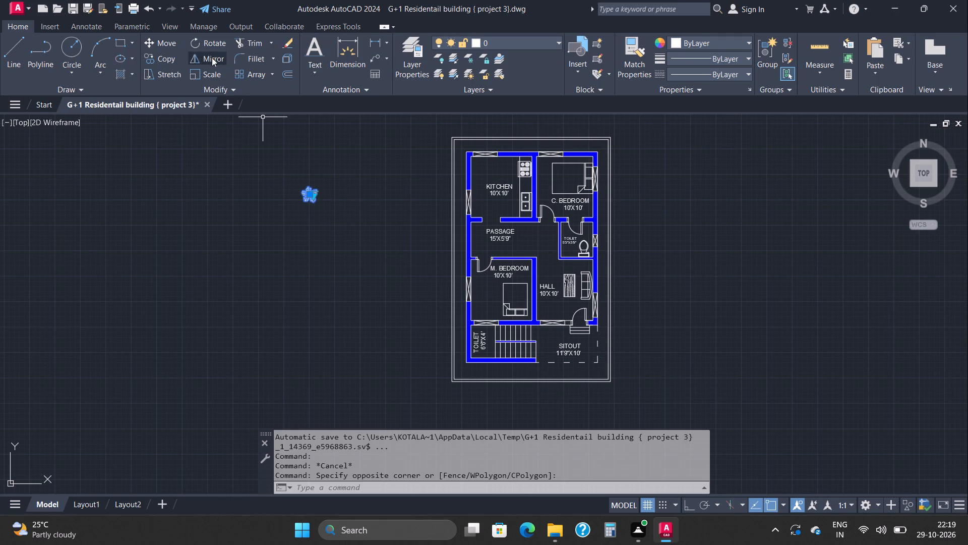
{"action": "left_click", "coordinate": [196, 73]}
{"action": "left_click", "coordinate": [305, 186]}
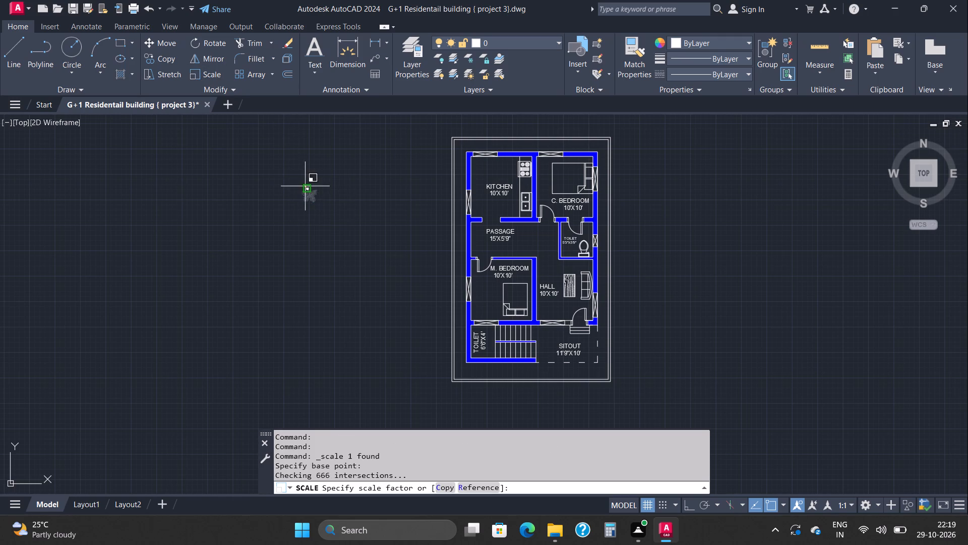
{"action": "left_click", "coordinate": [323, 190]}
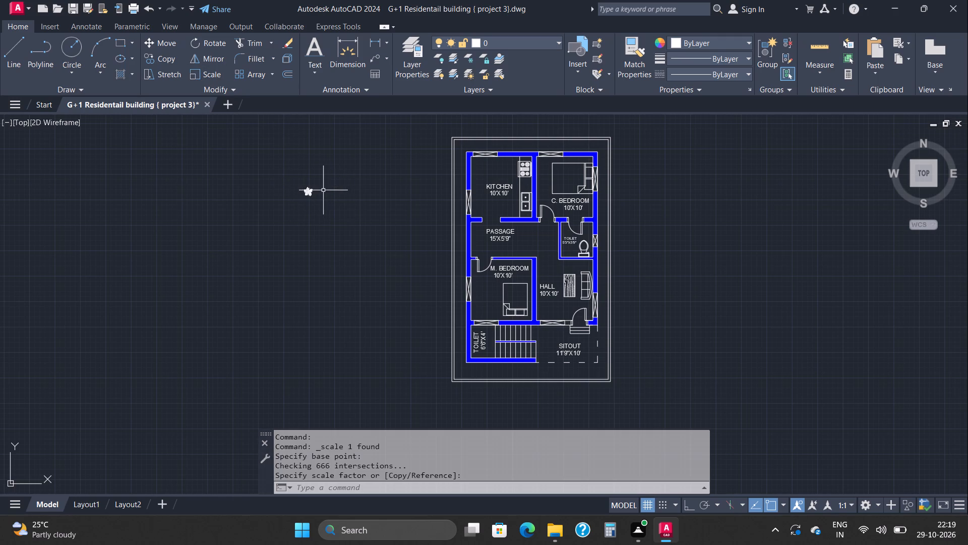
{"action": "scroll", "coordinate": [305, 184], "scroll_direction": "up", "scroll_amount": 2}
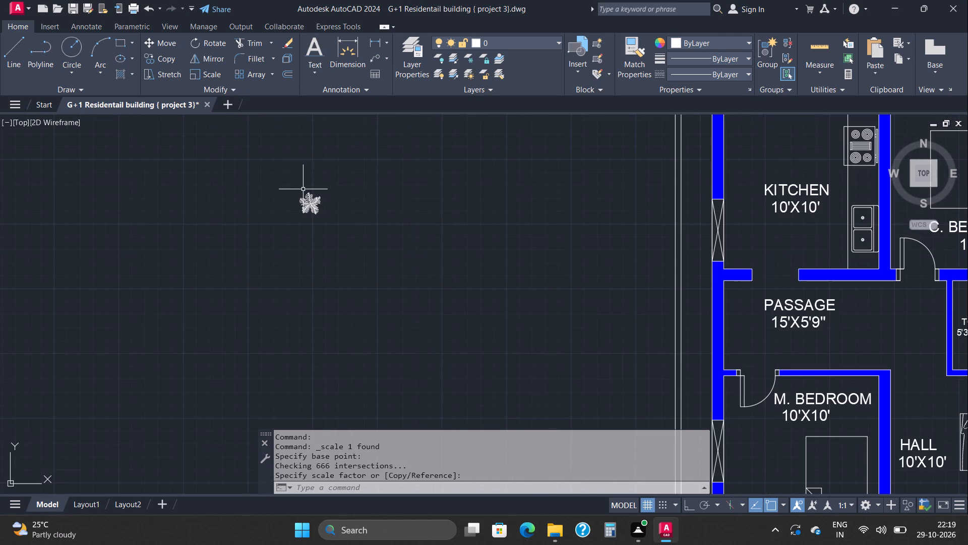
{"action": "left_click", "coordinate": [288, 189]}
{"action": "left_click", "coordinate": [324, 216]}
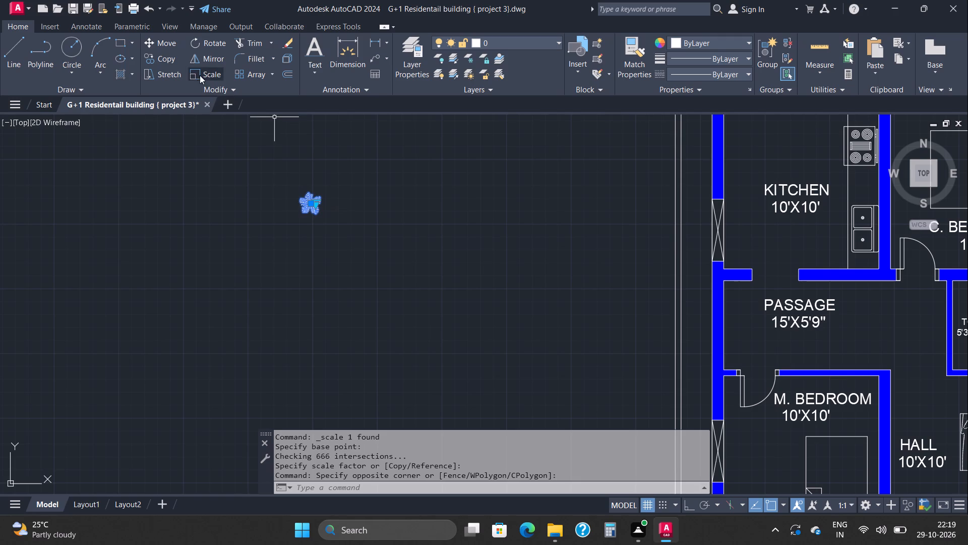
{"action": "left_click", "coordinate": [200, 75]}
{"action": "left_click", "coordinate": [320, 214]}
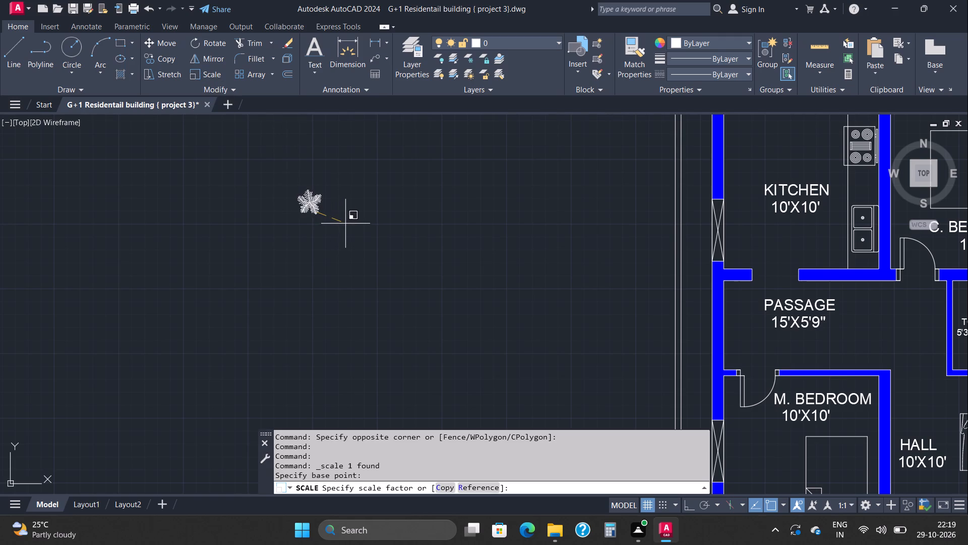
{"action": "left_click", "coordinate": [345, 224]}
Copy the reduced tree into the strip between the stair toilet's southwest corner and the compound wall.
{"action": "scroll", "coordinate": [345, 220], "scroll_direction": "down", "scroll_amount": 2}
{"action": "middle_click_drag", "start_coordinate": [394, 257], "coordinate": [396, 220]}
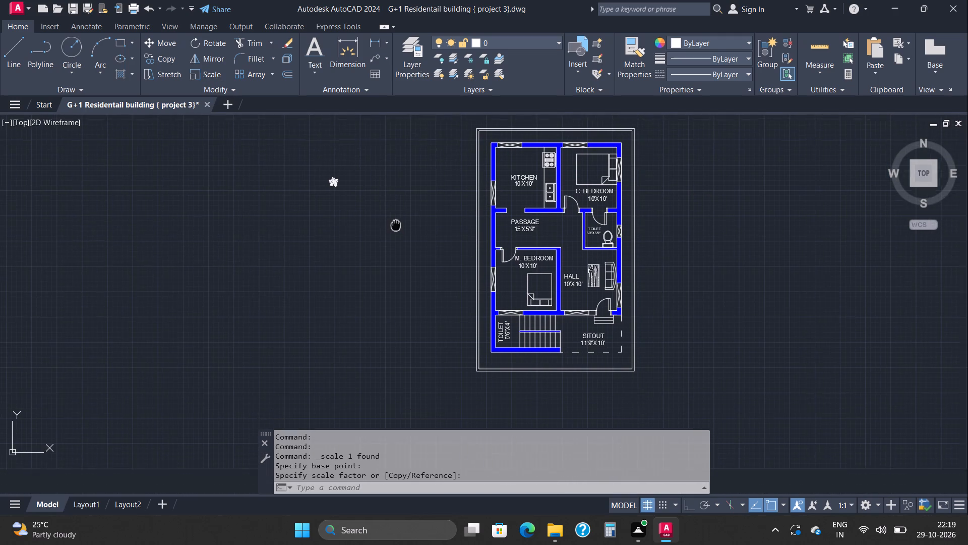
{"action": "middle_click_drag", "start_coordinate": [396, 220], "coordinate": [393, 216]}
{"action": "left_click_drag", "start_coordinate": [349, 155], "coordinate": [318, 161]}
{"action": "left_click", "coordinate": [319, 214]}
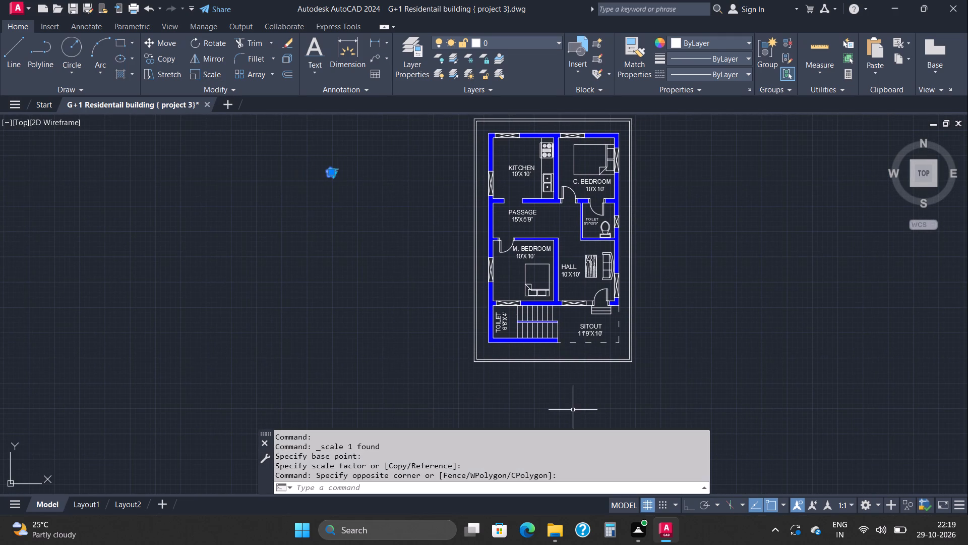
{"action": "left_click", "coordinate": [690, 502]}
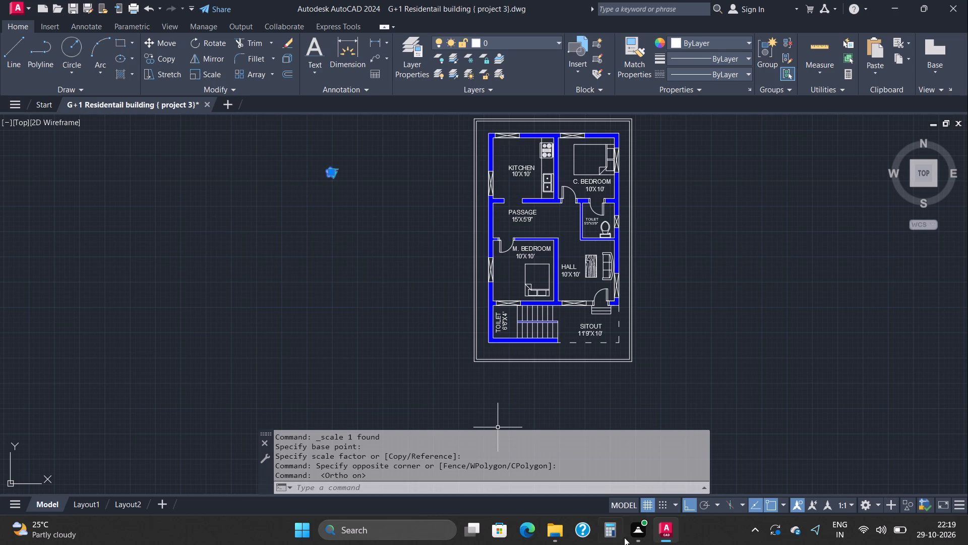
{"action": "left_click", "coordinate": [692, 504]}
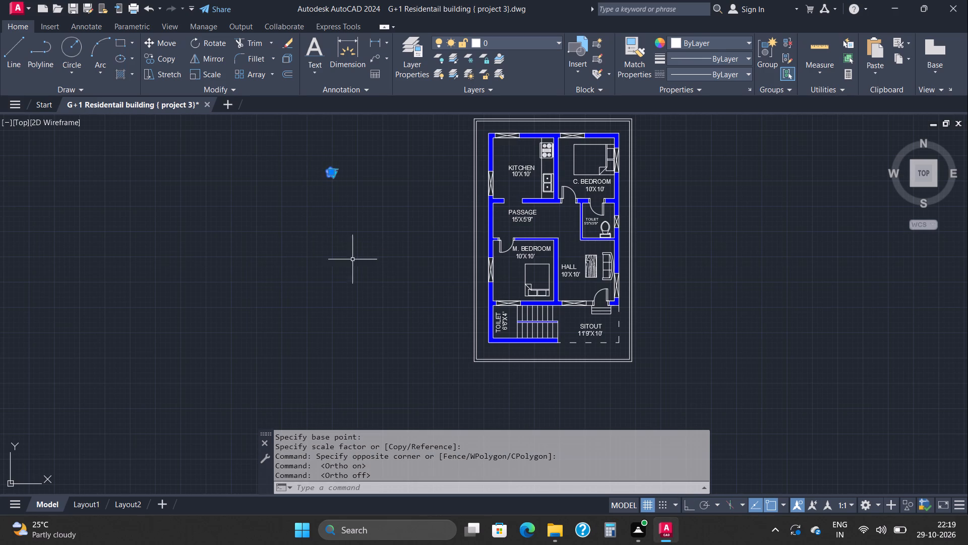
{"action": "left_click", "coordinate": [149, 58]}
{"action": "left_click", "coordinate": [329, 173]}
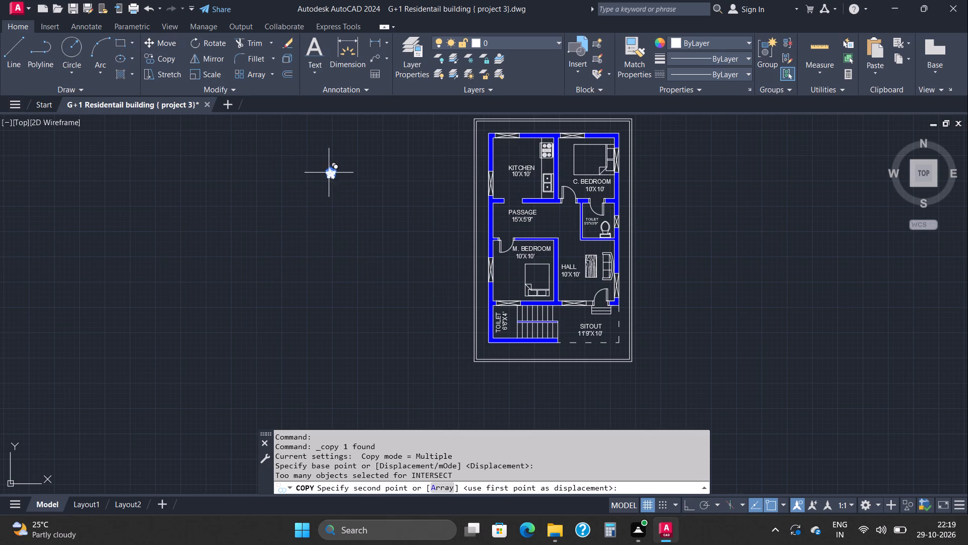
{"action": "scroll", "coordinate": [482, 359], "scroll_direction": "up", "scroll_amount": 3}
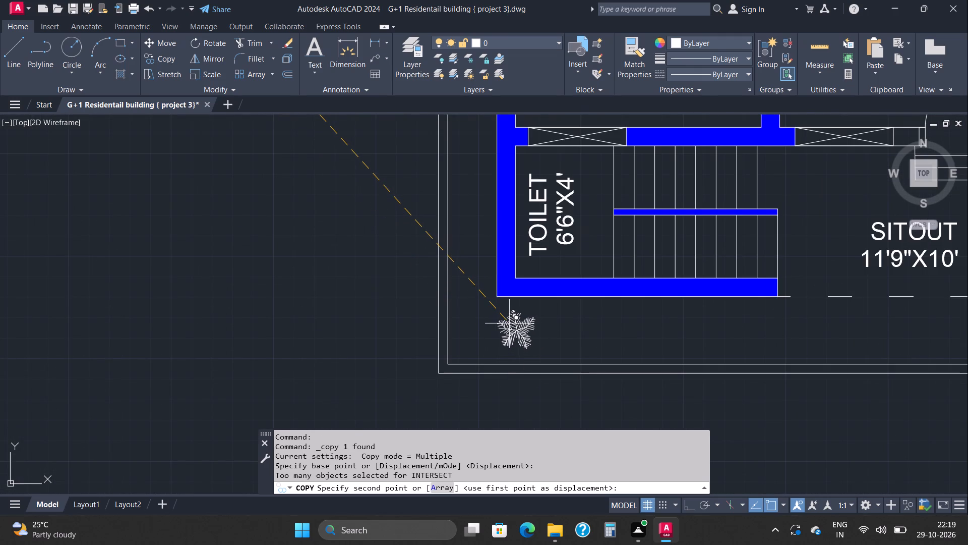
{"action": "left_click", "coordinate": [509, 323]}
{"action": "key", "text": "Escape"}
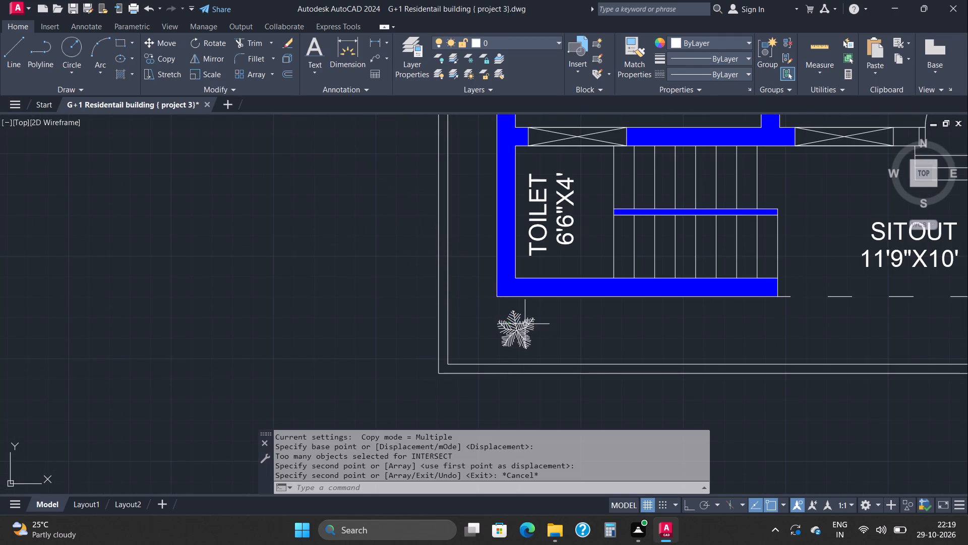
Turn on Ortho and copy the small tree to four spots eastward below the toilet and stairs, the farthest about 10' away.
{"action": "left_click", "coordinate": [689, 503]}
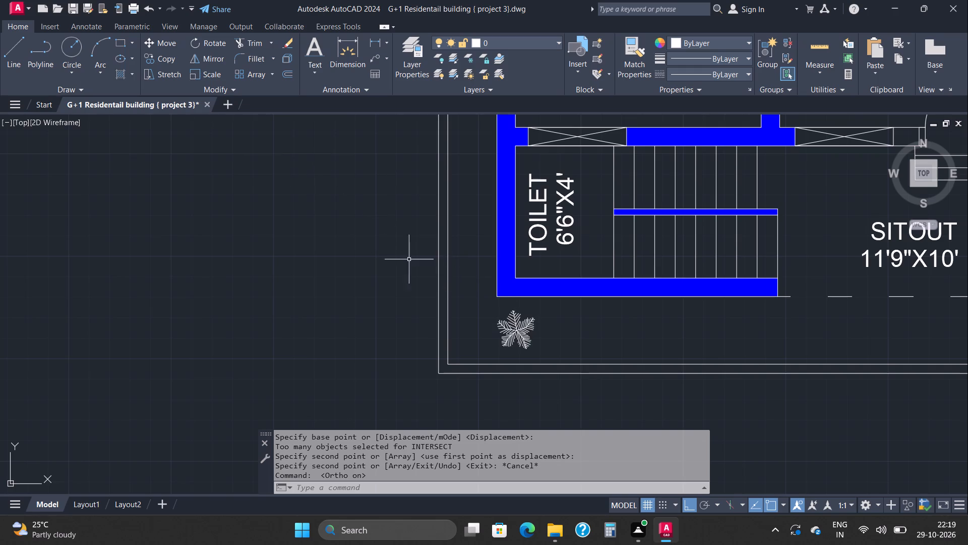
{"action": "left_click", "coordinate": [506, 323]}
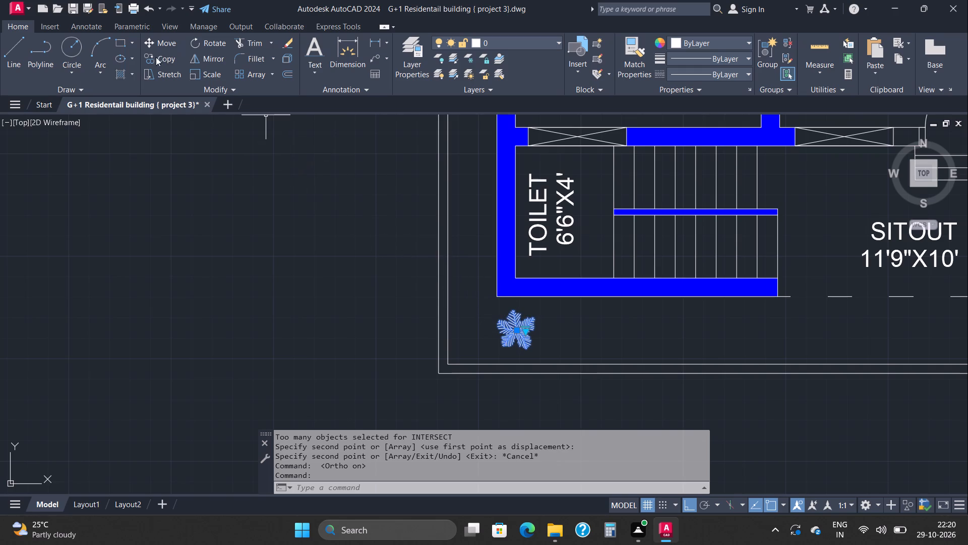
{"action": "left_click", "coordinate": [149, 60]}
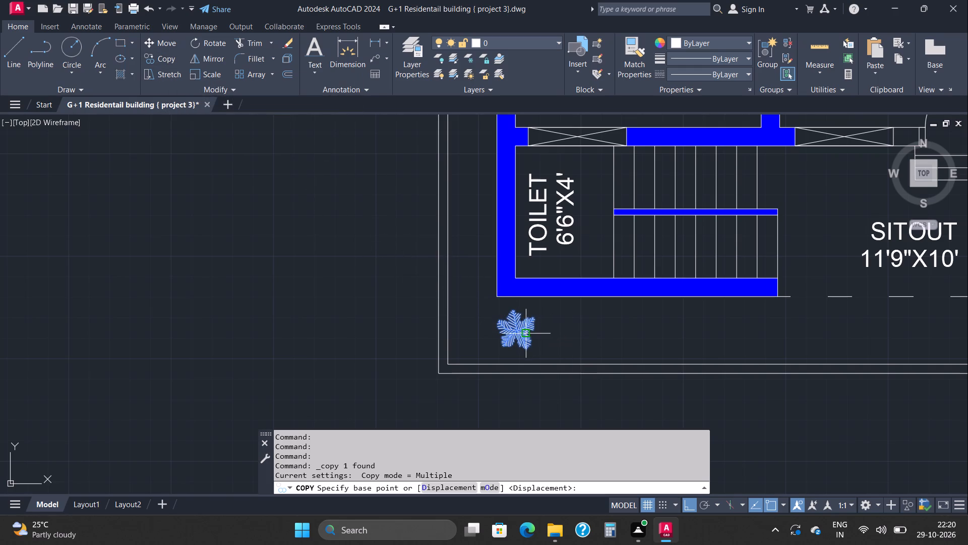
{"action": "left_click", "coordinate": [514, 331]}
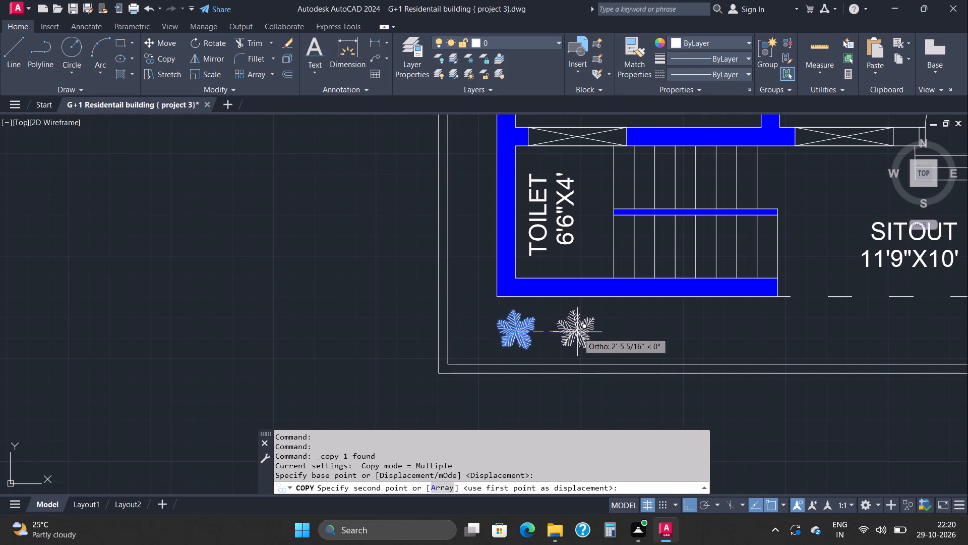
{"action": "left_click", "coordinate": [564, 334]}
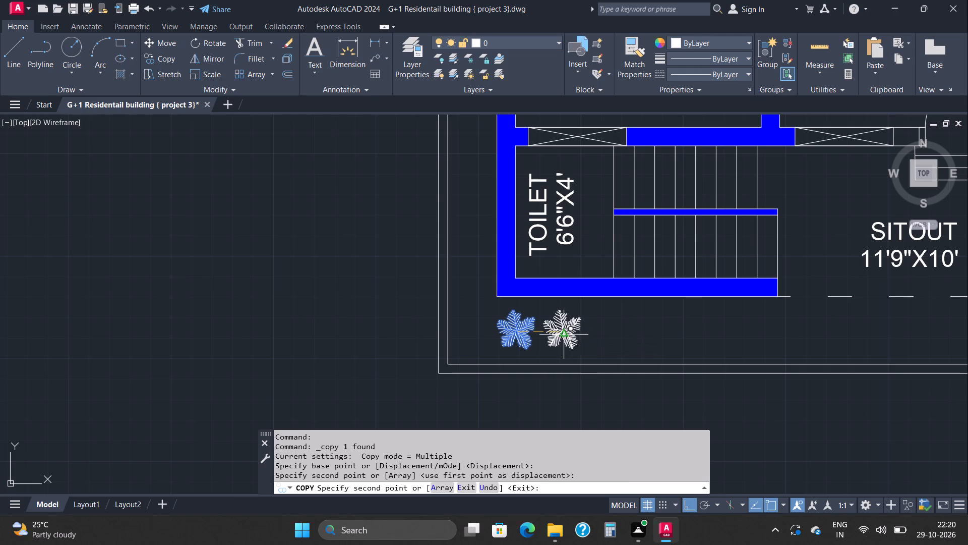
{"action": "left_click", "coordinate": [607, 336]}
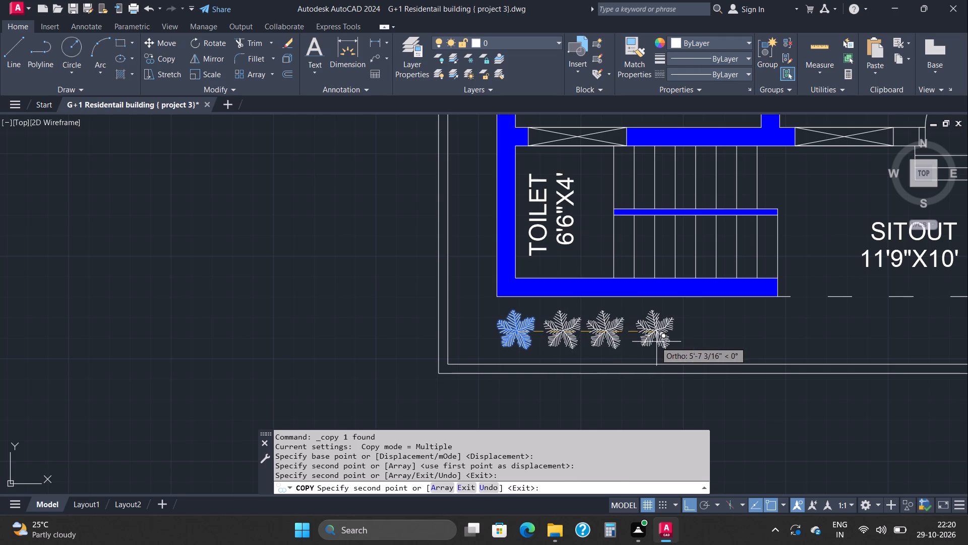
{"action": "left_click", "coordinate": [663, 342]}
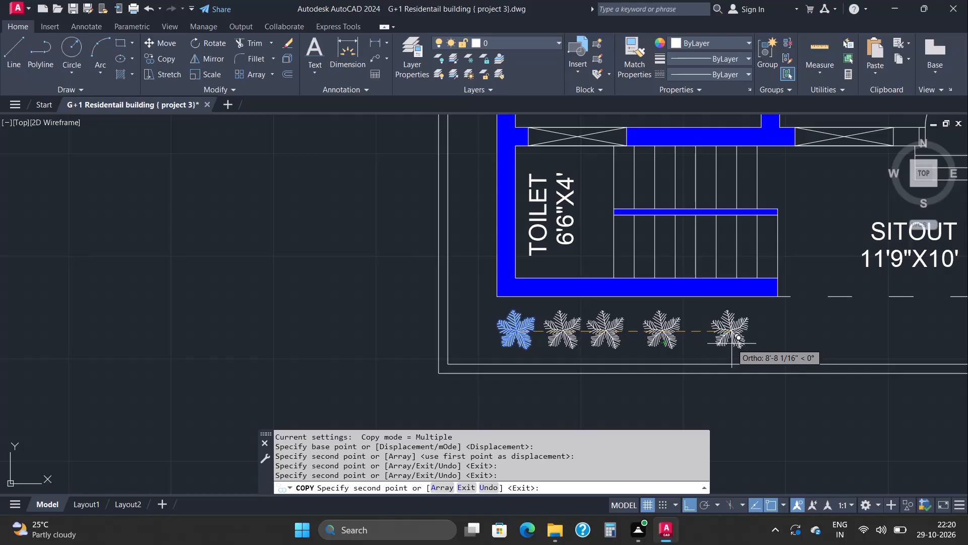
{"action": "left_click", "coordinate": [762, 339]}
{"action": "key", "text": "Escape"}
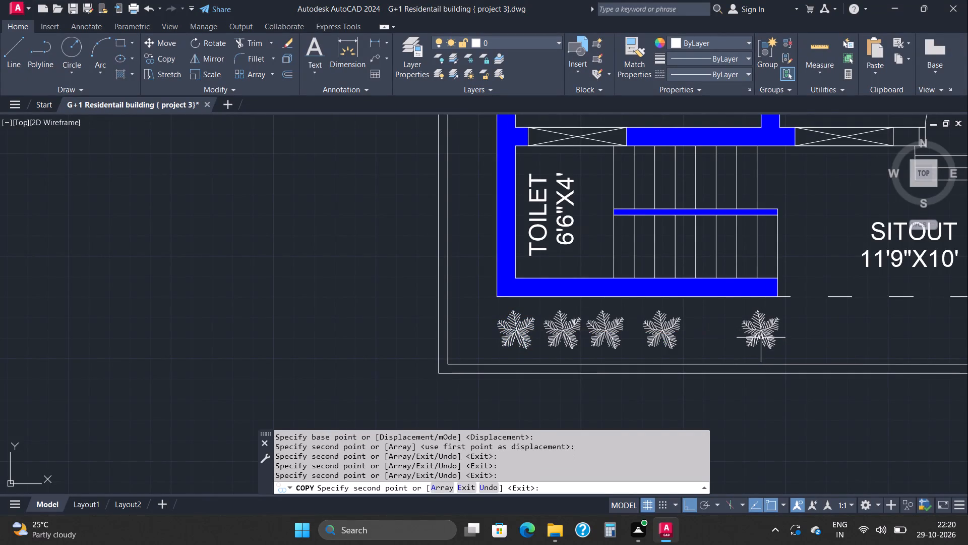
{"action": "key", "text": "Escape"}
Move the fourth, third and second trees of the row east to spread them, the fourth by about 1'-7" and the second about 11".
{"action": "left_click", "coordinate": [672, 328]}
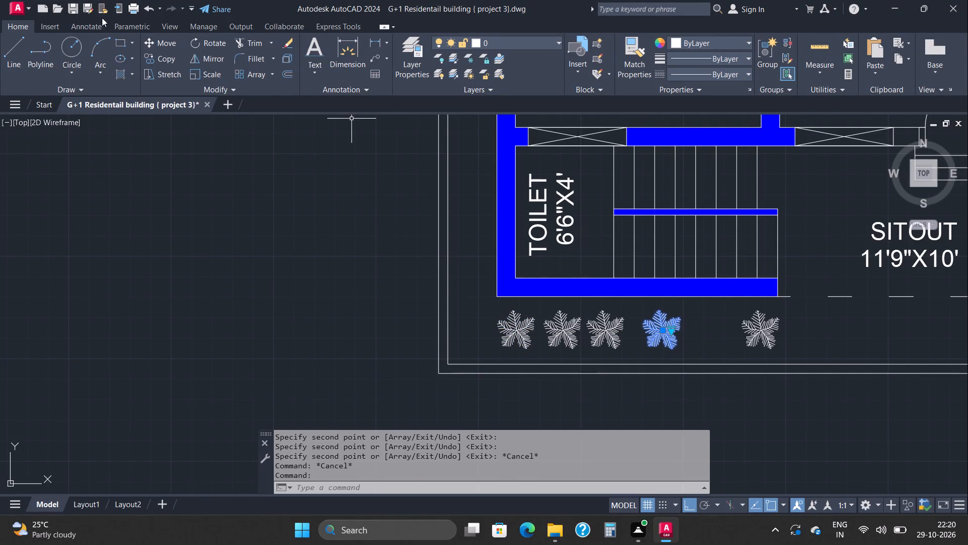
{"action": "left_click", "coordinate": [146, 38]}
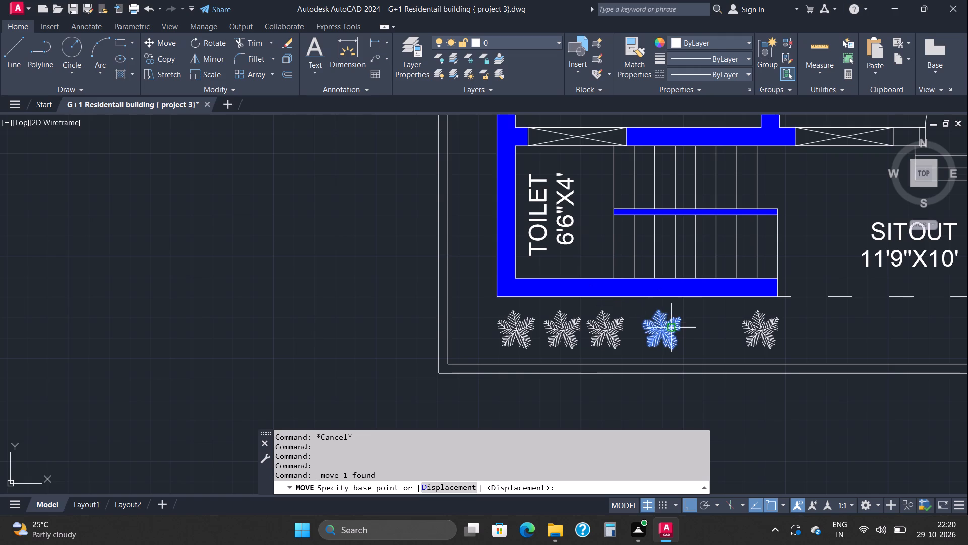
{"action": "left_click", "coordinate": [667, 333]}
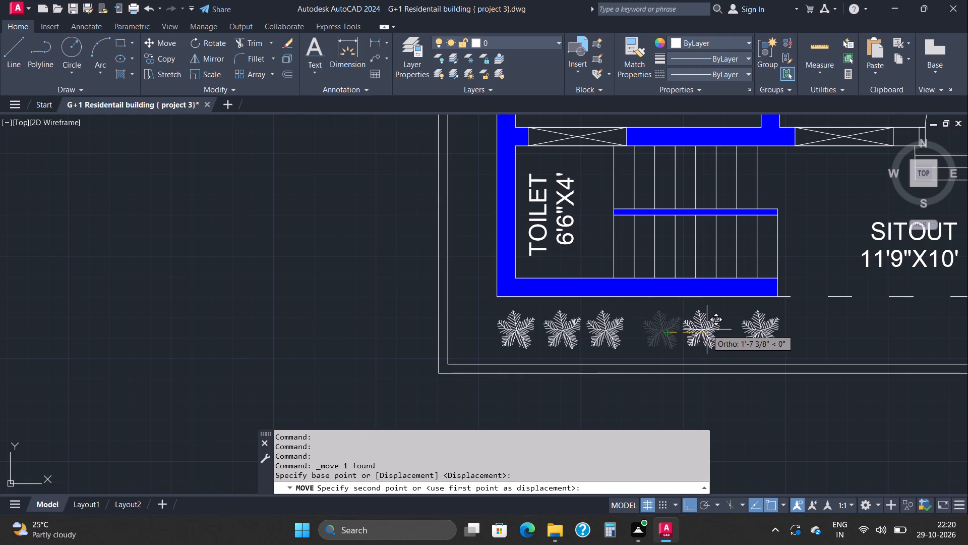
{"action": "left_click", "coordinate": [707, 330]}
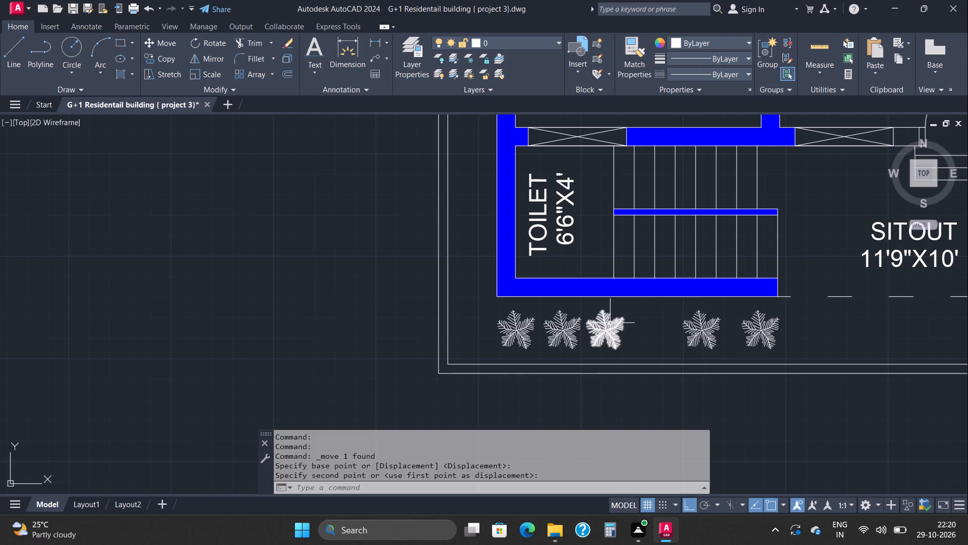
{"action": "left_click", "coordinate": [610, 323]}
{"action": "left_click", "coordinate": [147, 42]}
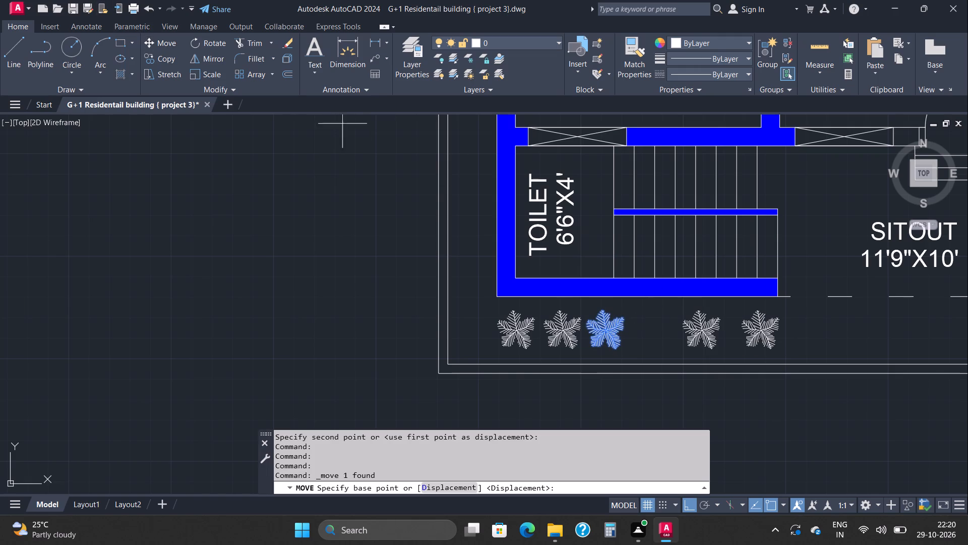
{"action": "left_click", "coordinate": [604, 325]}
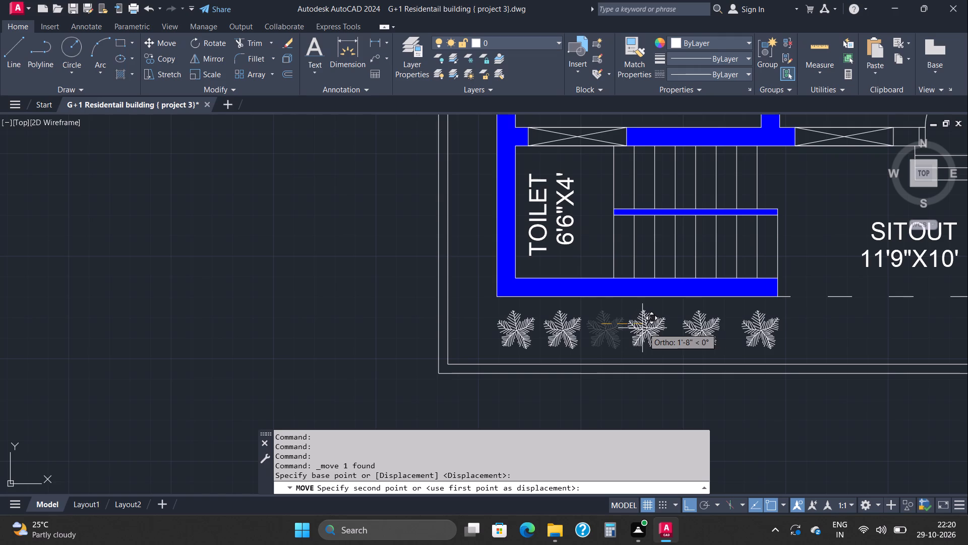
{"action": "left_click", "coordinate": [648, 328]}
{"action": "left_click", "coordinate": [574, 326]}
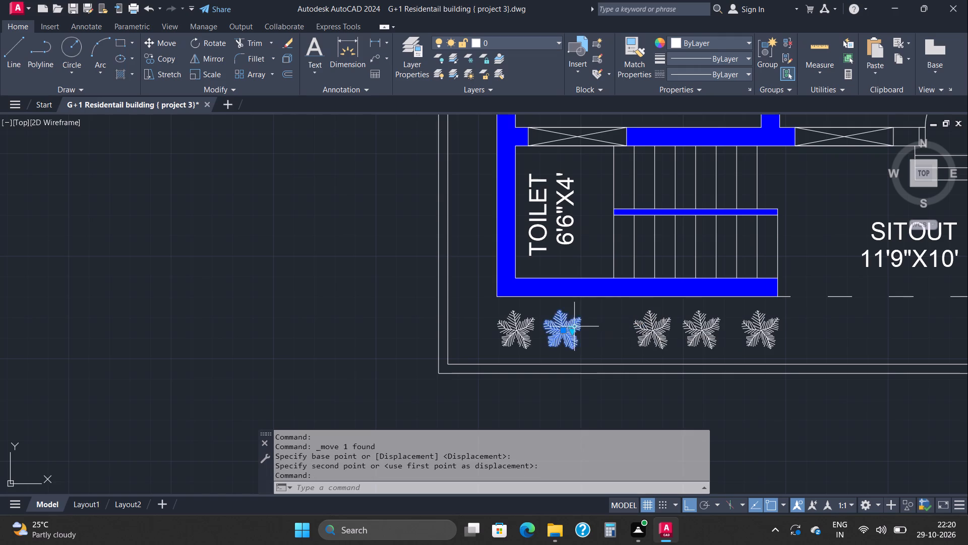
{"action": "left_click", "coordinate": [146, 39]}
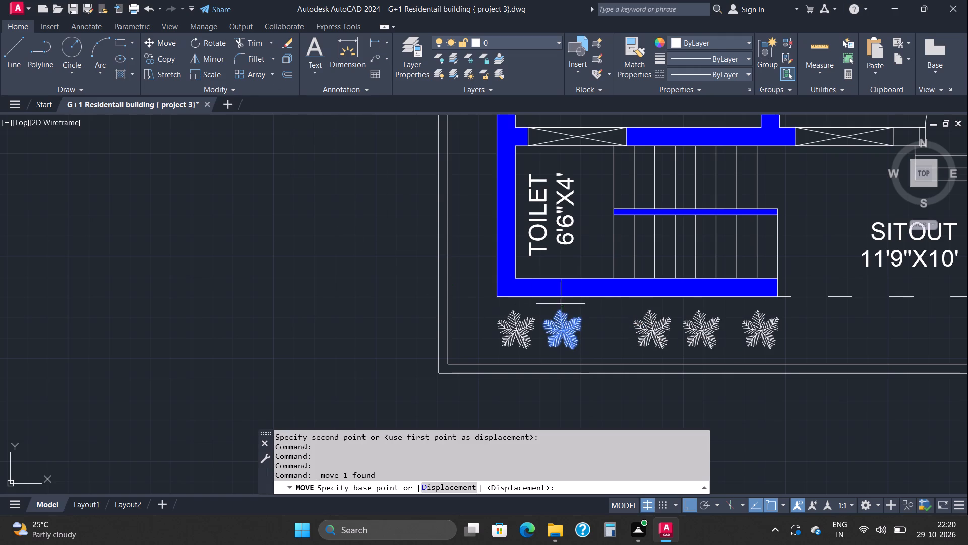
{"action": "left_click", "coordinate": [567, 323]}
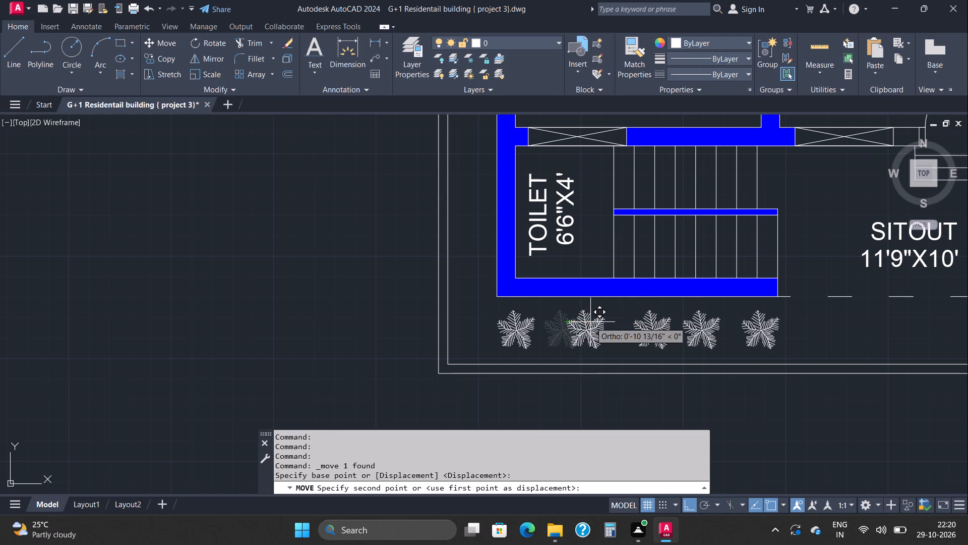
{"action": "left_click", "coordinate": [590, 322]}
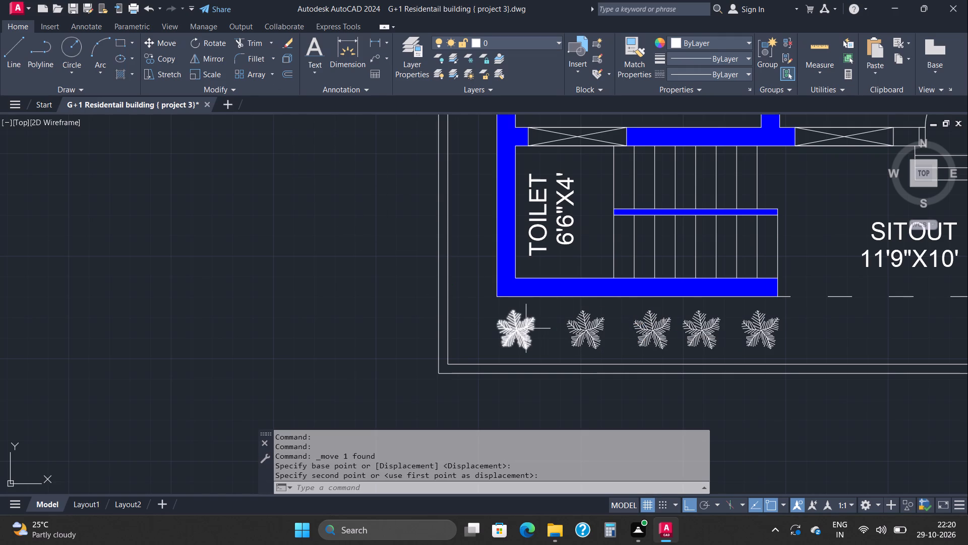
Shift the second, third, fourth and fifth trees of the row slightly west to even out their spacing.
{"action": "left_click", "coordinate": [589, 328]}
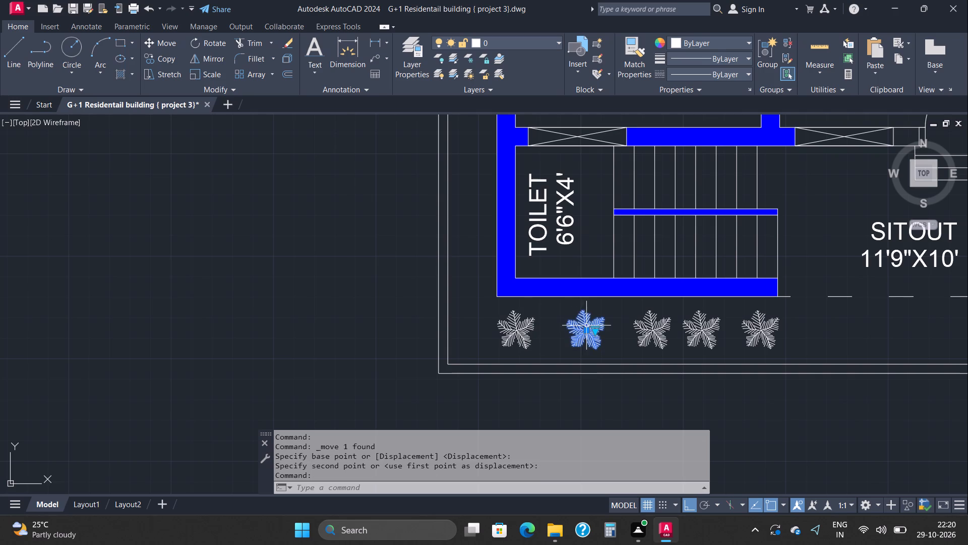
{"action": "left_click", "coordinate": [151, 42]}
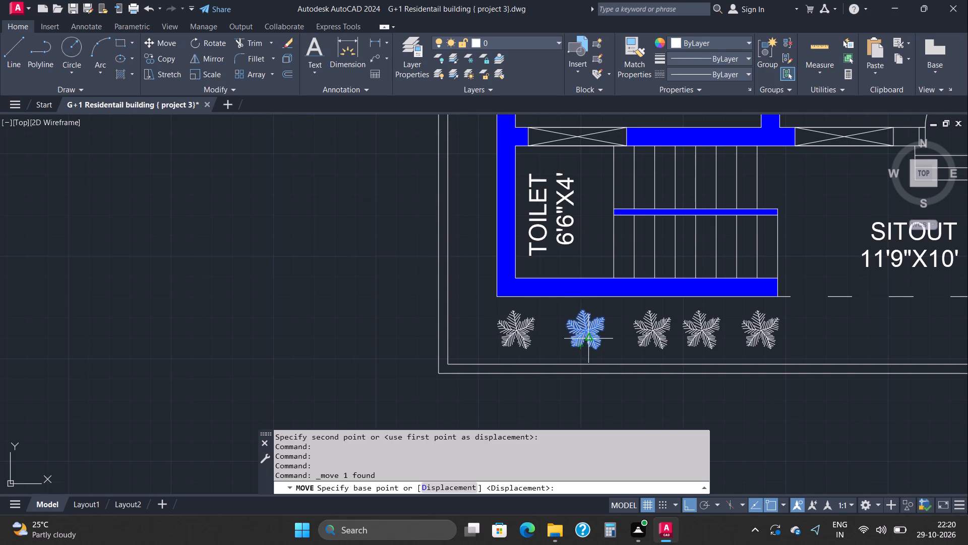
{"action": "left_click", "coordinate": [589, 334]}
{"action": "left_click", "coordinate": [572, 339]}
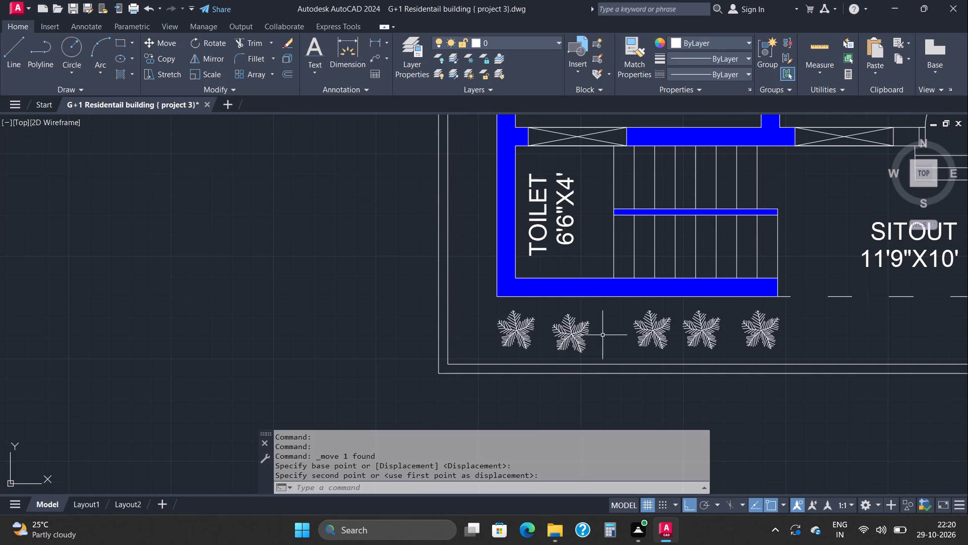
{"action": "left_click", "coordinate": [652, 331]}
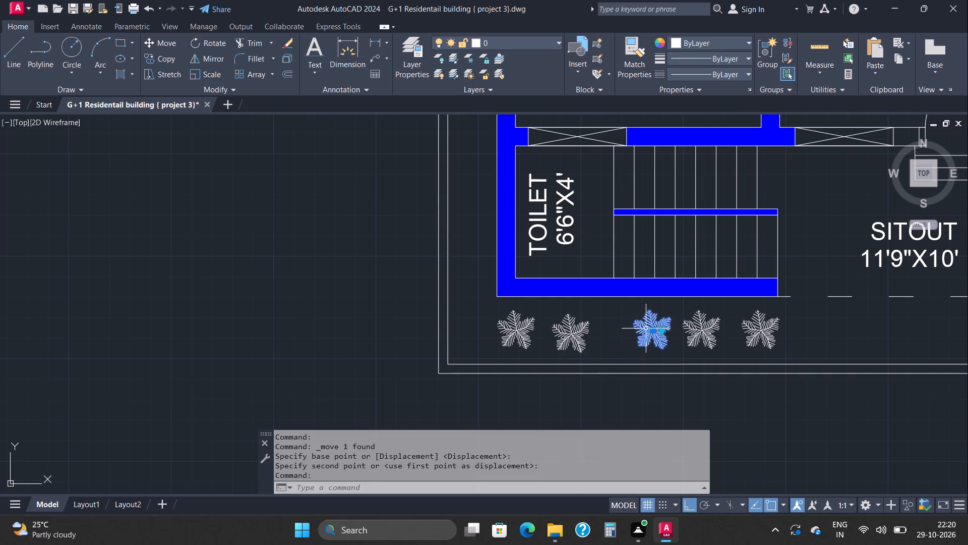
{"action": "left_click", "coordinate": [166, 45]}
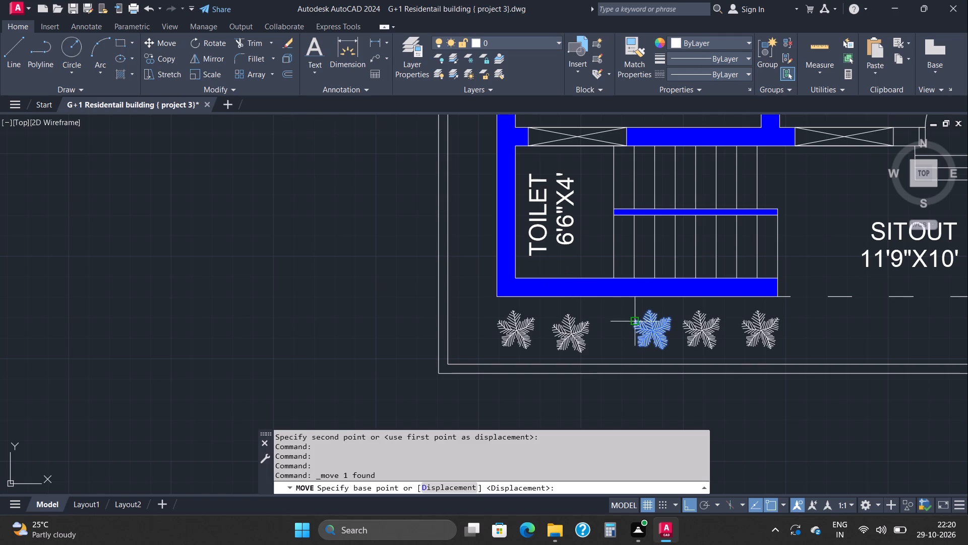
{"action": "left_click", "coordinate": [637, 327]}
{"action": "left_click", "coordinate": [605, 335]}
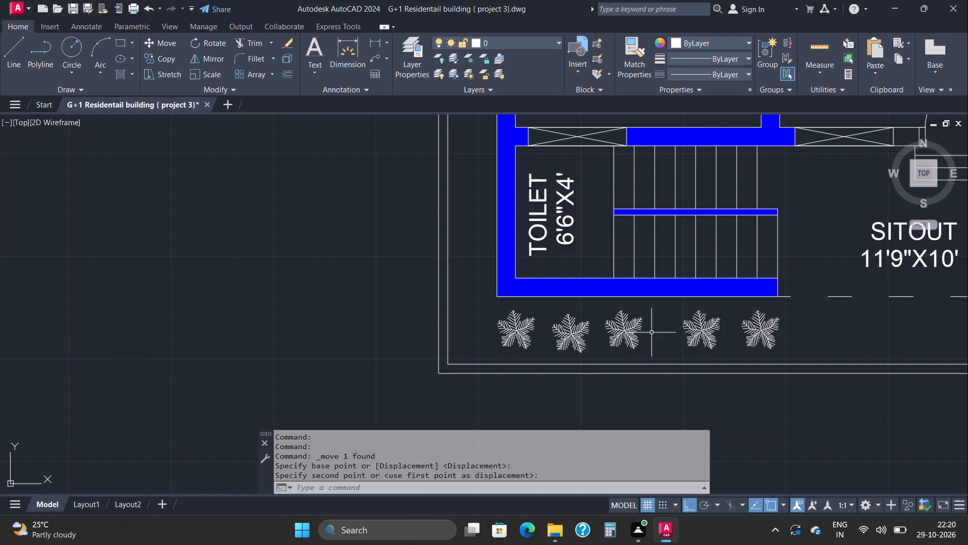
{"action": "left_click", "coordinate": [699, 337]}
{"action": "left_click", "coordinate": [159, 38]}
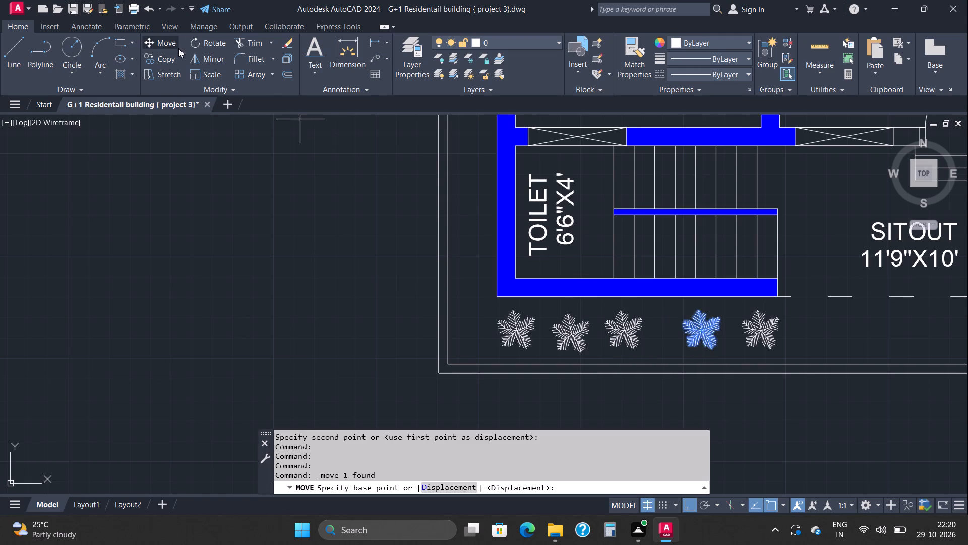
{"action": "left_click", "coordinate": [703, 329]}
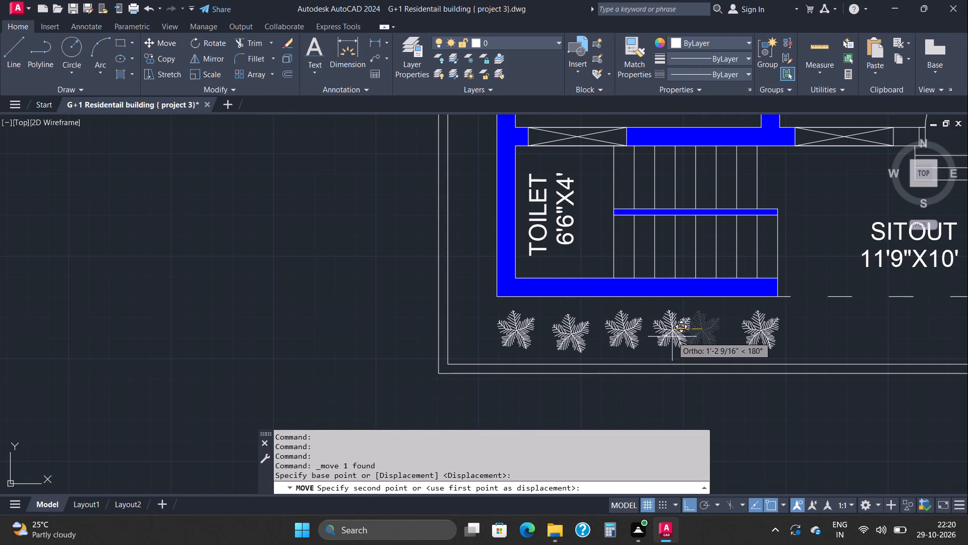
{"action": "left_click", "coordinate": [675, 337]}
{"action": "left_click", "coordinate": [760, 336]}
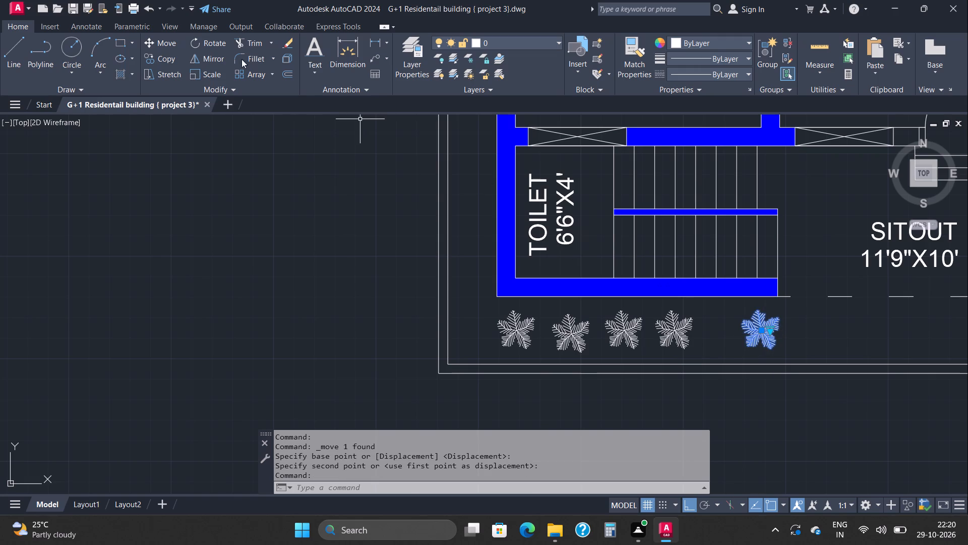
{"action": "left_click", "coordinate": [162, 41]}
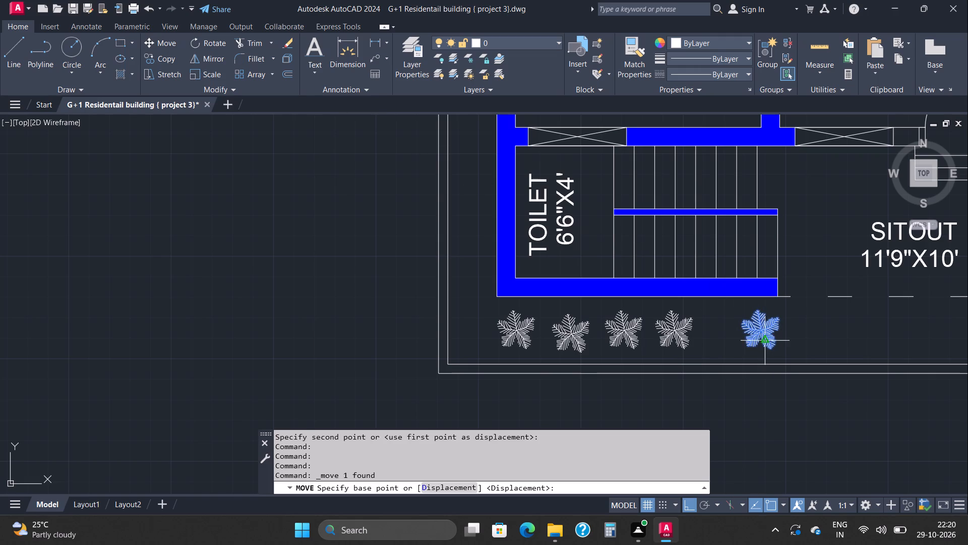
{"action": "left_click", "coordinate": [759, 337]}
{"action": "left_click", "coordinate": [733, 337]}
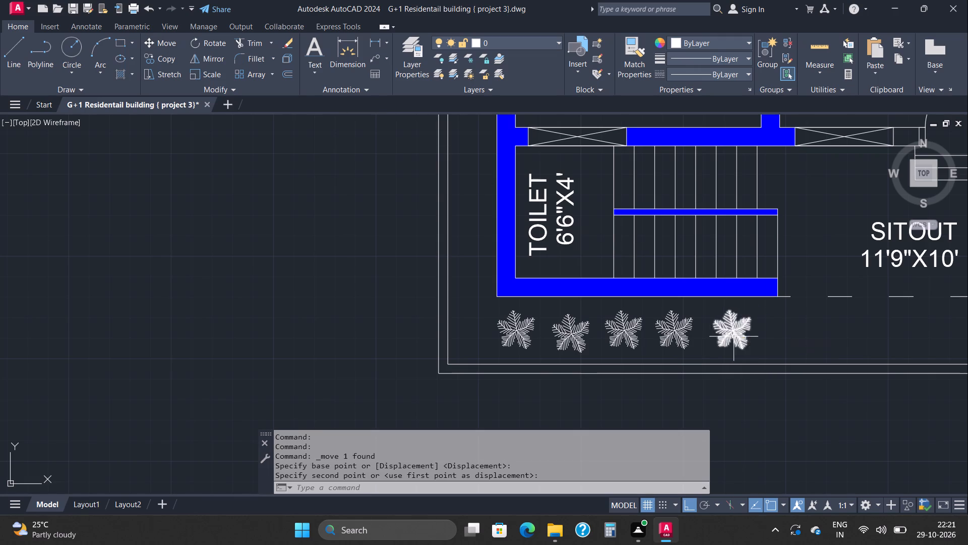
Dimension the outer compound wall's full width along the plot's north side, placing the dimension line just outside the wall.
{"action": "scroll", "coordinate": [783, 323], "scroll_direction": "down", "scroll_amount": 4}
{"action": "middle_click_drag", "start_coordinate": [894, 376], "coordinate": [640, 390]}
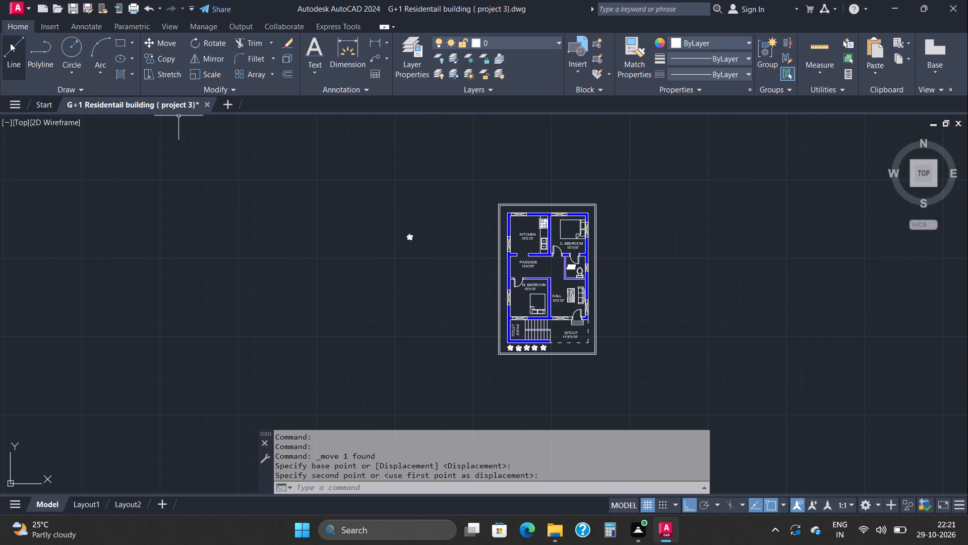
{"action": "left_click", "coordinate": [342, 43]}
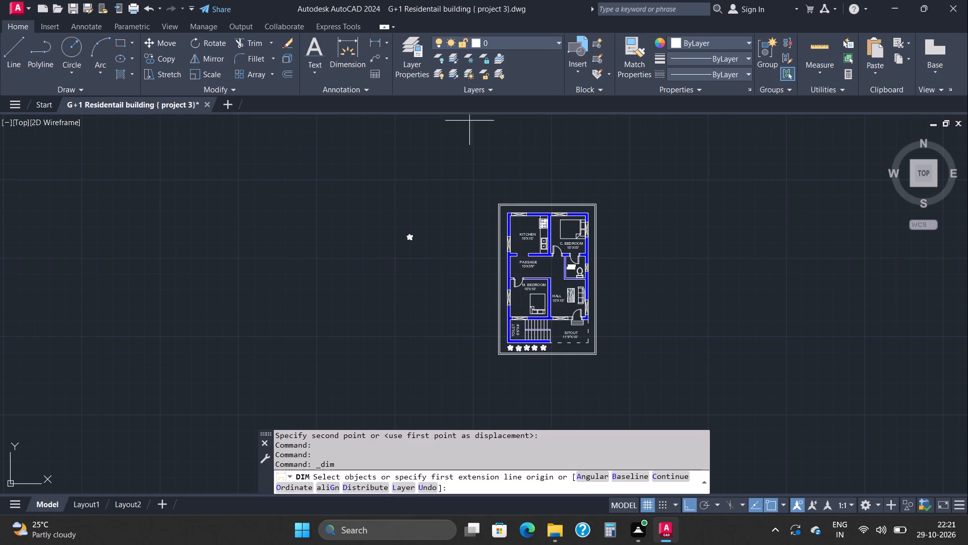
{"action": "scroll", "coordinate": [496, 208], "scroll_direction": "up", "scroll_amount": 3}
{"action": "left_click", "coordinate": [501, 193]}
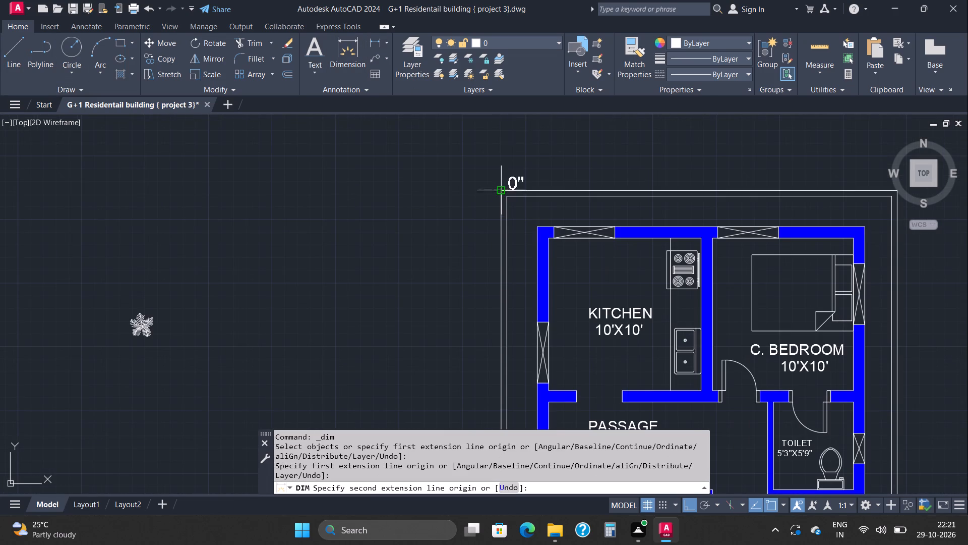
{"action": "middle_click_drag", "start_coordinate": [804, 181], "coordinate": [629, 179]}
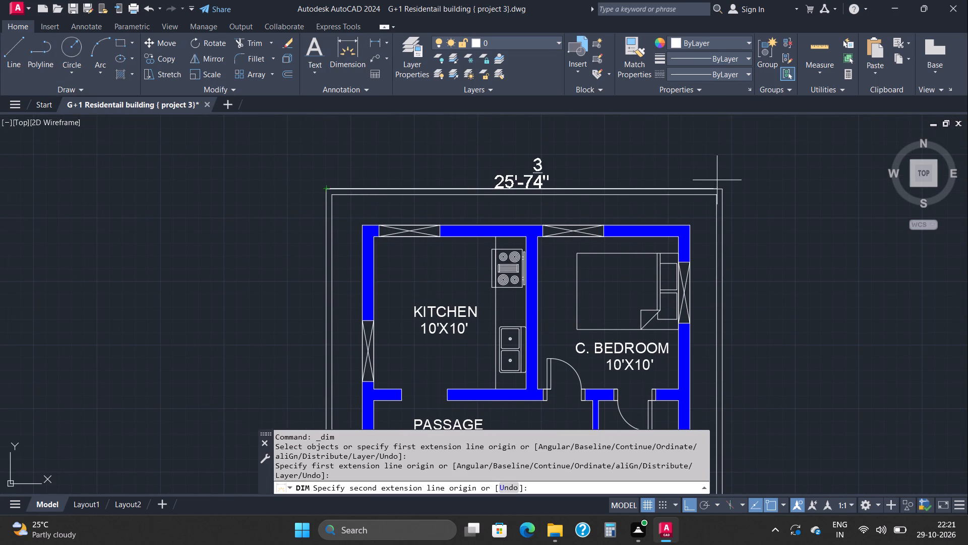
{"action": "left_click", "coordinate": [721, 187]}
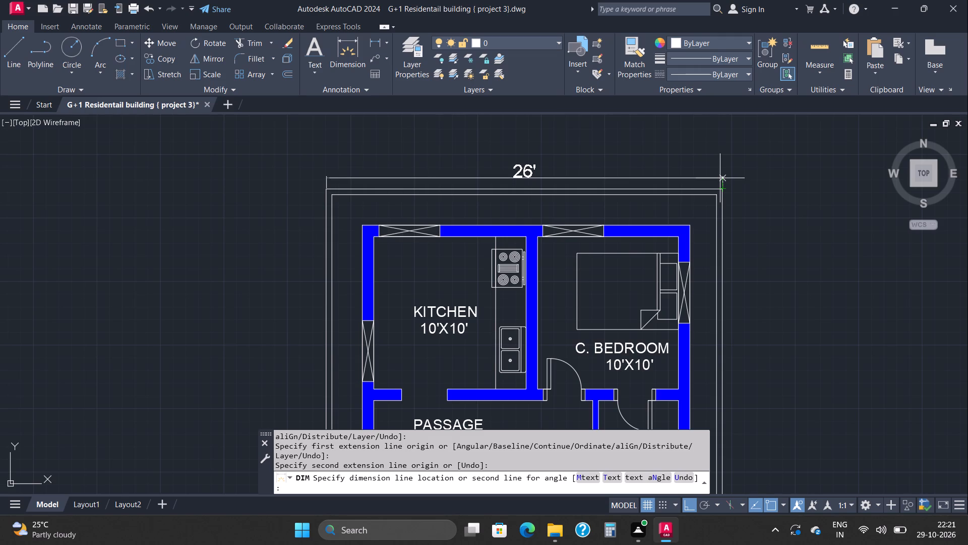
{"action": "left_click", "coordinate": [720, 171]}
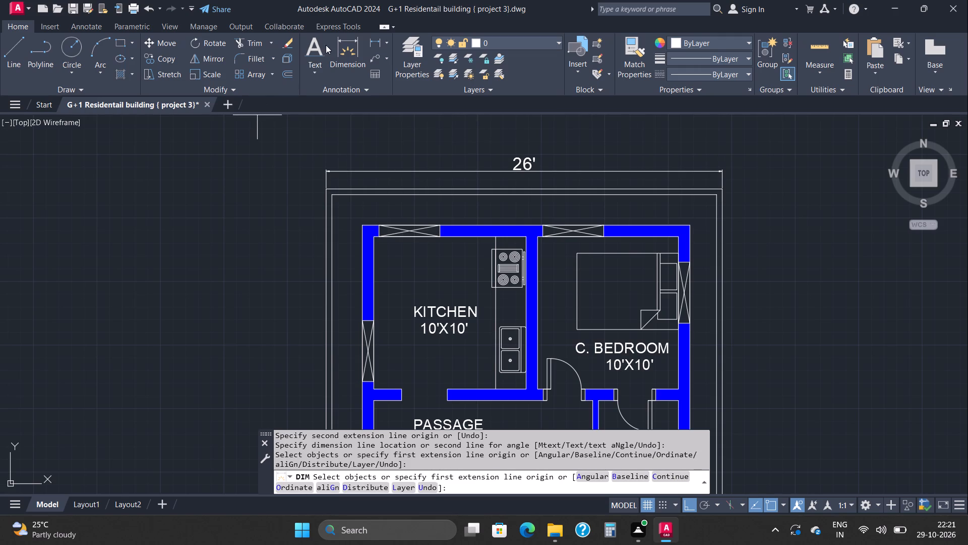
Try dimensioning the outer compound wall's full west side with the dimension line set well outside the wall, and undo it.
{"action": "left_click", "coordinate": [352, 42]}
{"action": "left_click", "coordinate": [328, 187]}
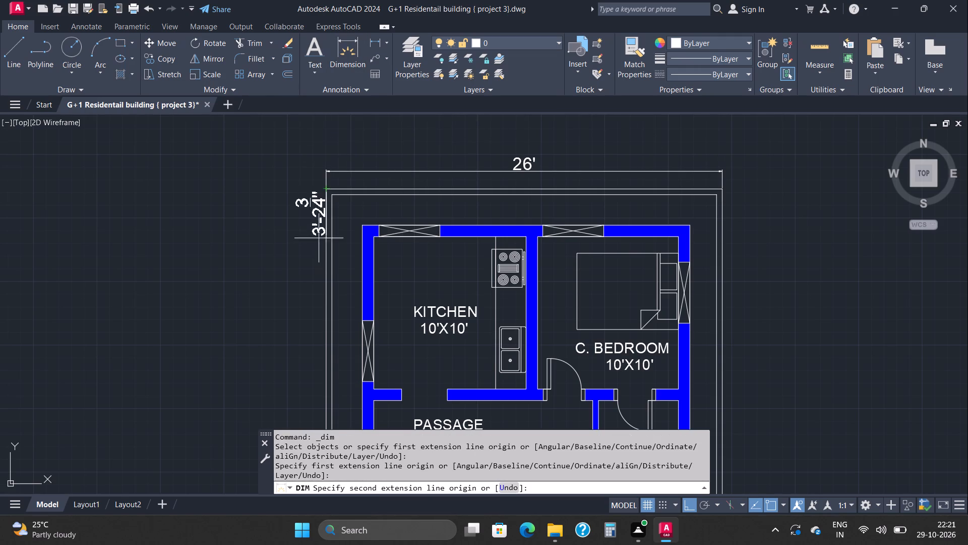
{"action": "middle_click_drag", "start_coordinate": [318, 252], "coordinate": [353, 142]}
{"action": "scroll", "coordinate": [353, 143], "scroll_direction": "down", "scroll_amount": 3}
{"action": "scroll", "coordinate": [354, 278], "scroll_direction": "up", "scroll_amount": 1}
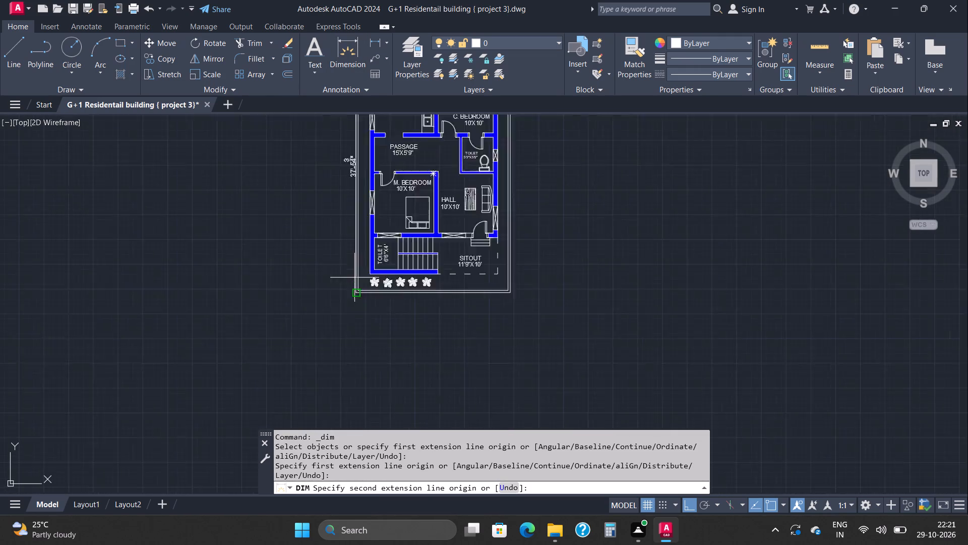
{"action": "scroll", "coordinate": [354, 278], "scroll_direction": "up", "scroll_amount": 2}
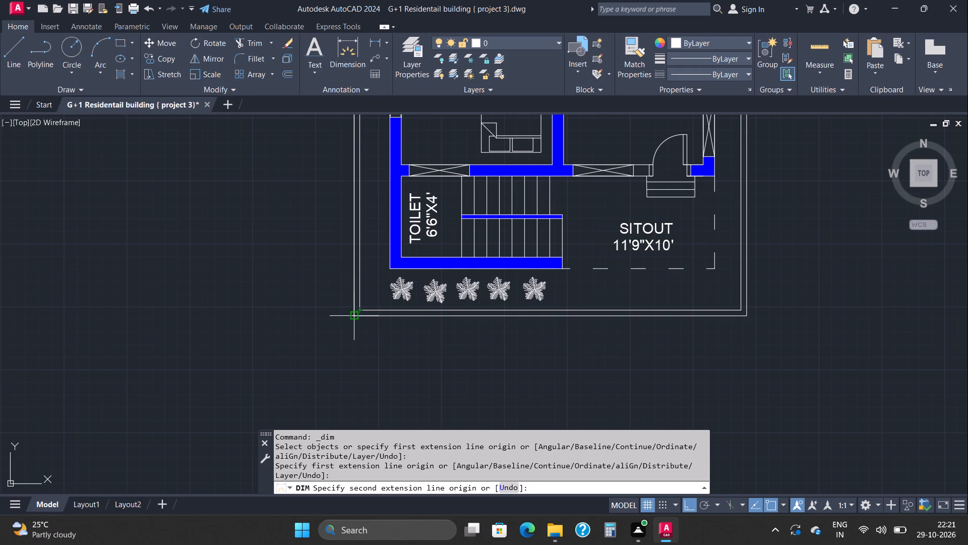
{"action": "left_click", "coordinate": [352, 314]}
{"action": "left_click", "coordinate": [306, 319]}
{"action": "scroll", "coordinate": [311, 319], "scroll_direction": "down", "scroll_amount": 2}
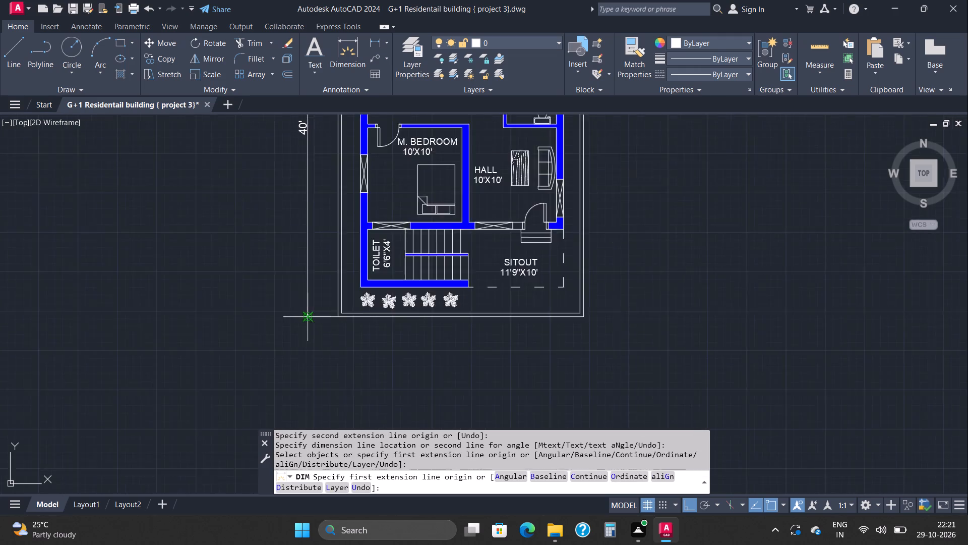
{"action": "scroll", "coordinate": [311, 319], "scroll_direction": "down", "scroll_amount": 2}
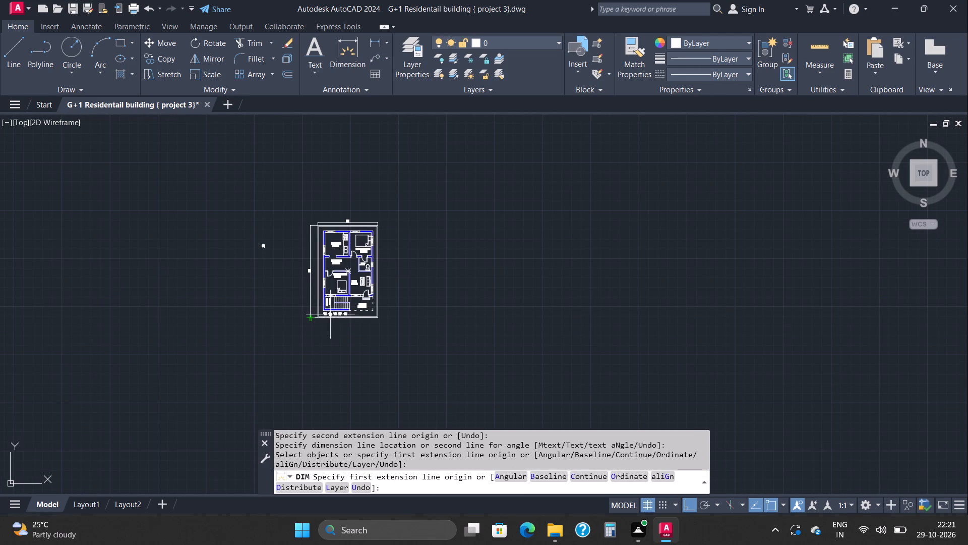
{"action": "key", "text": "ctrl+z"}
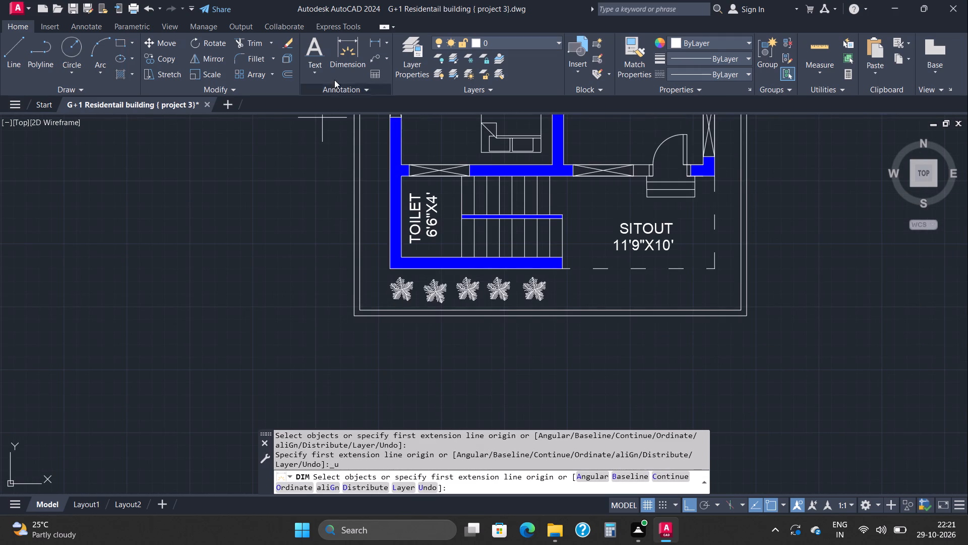
Dimension the outer compound wall's full length along the plot's west side, placing the dimension line just outside the wall.
{"action": "left_click", "coordinate": [349, 46]}
{"action": "left_click", "coordinate": [353, 315]}
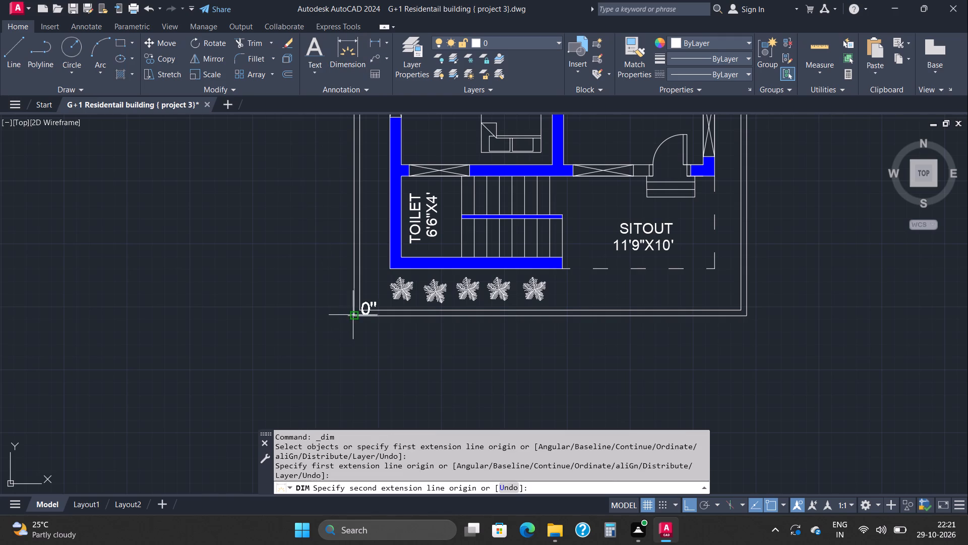
{"action": "middle_click_drag", "start_coordinate": [347, 253], "coordinate": [350, 459]}
{"action": "scroll", "coordinate": [341, 283], "scroll_direction": "down", "scroll_amount": 2}
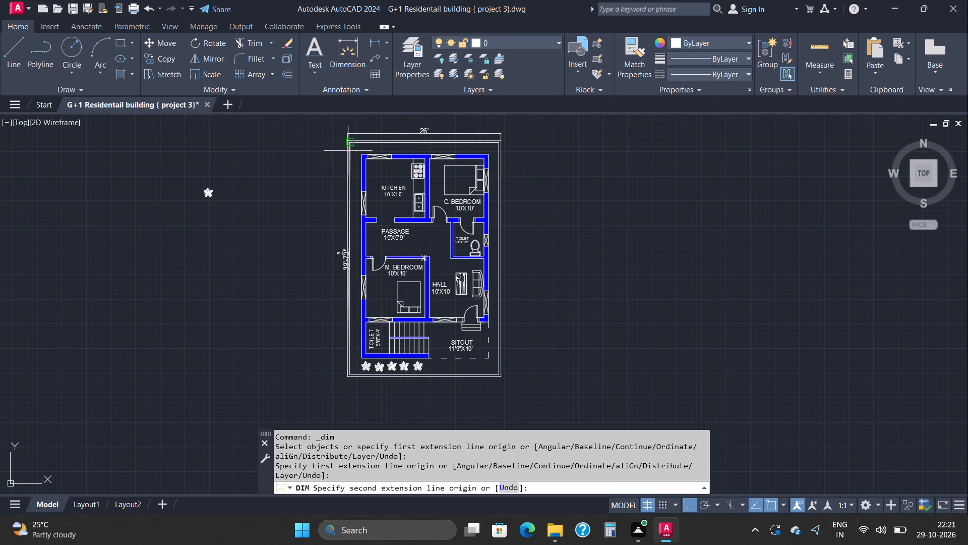
{"action": "scroll", "coordinate": [347, 139], "scroll_direction": "up", "scroll_amount": 2}
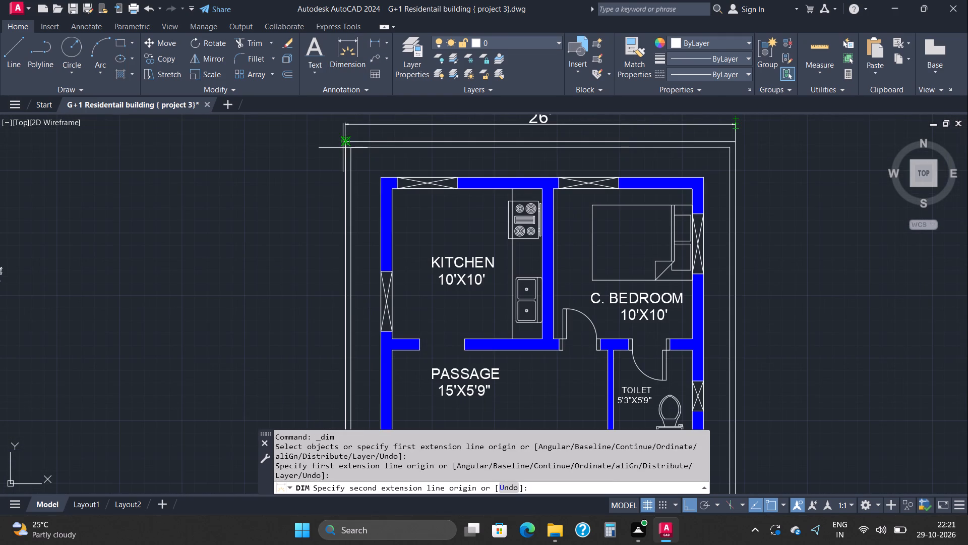
{"action": "left_click", "coordinate": [345, 143]}
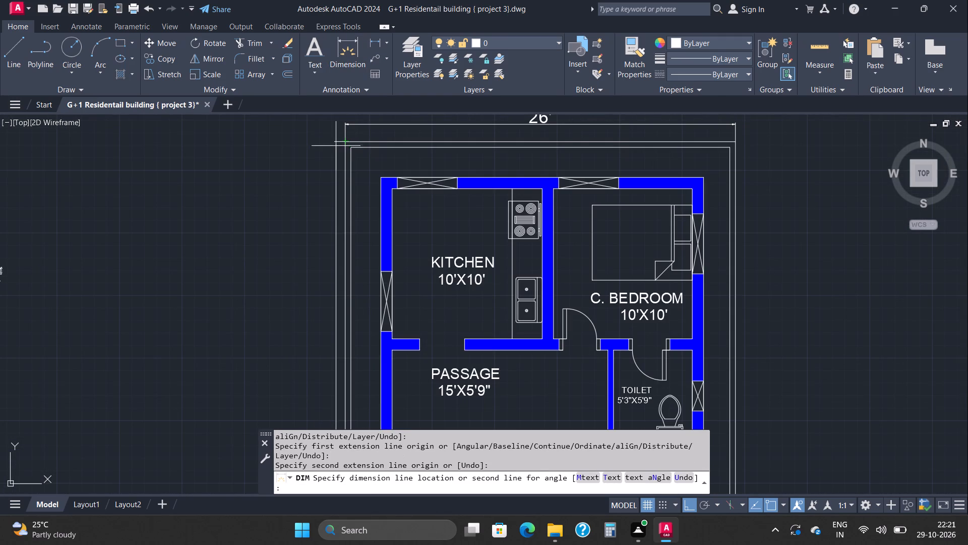
{"action": "left_click", "coordinate": [330, 150]}
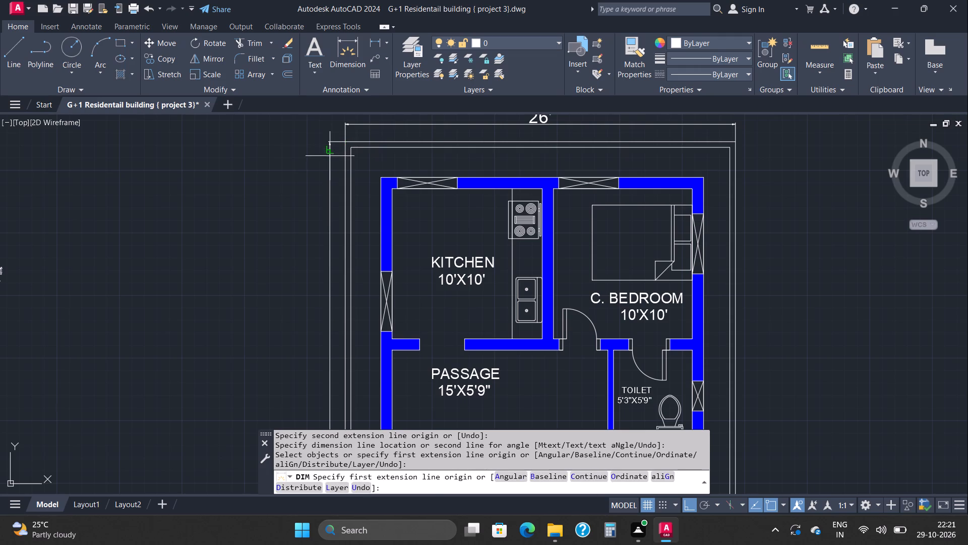
{"action": "scroll", "coordinate": [305, 203], "scroll_direction": "down", "scroll_amount": 2}
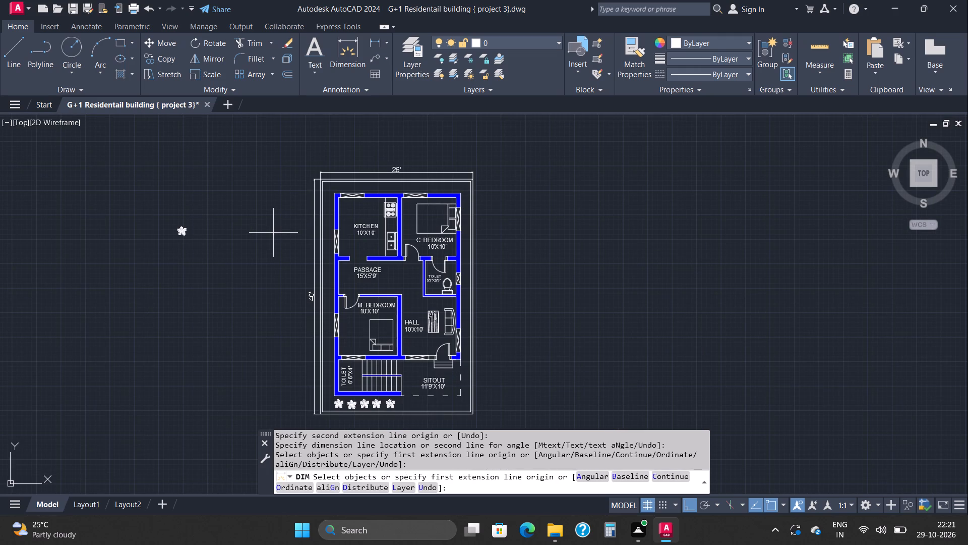
{"action": "key", "text": "Escape"}
{"action": "key", "text": "Escape"}
{"action": "key", "text": "Escape"}
{"action": "key", "text": "Escape"}
{"action": "key", "text": "Escape"}
{"action": "key", "text": "Escape"}
{"action": "key", "text": "Escape"}
{"action": "key", "text": "Escape"}
{"action": "key", "text": "Escape"}
{"action": "key", "text": "Escape"}
{"action": "key", "text": "Escape"}
{"action": "key", "text": "Escape"}
{"action": "key", "text": "Escape"}
{"action": "key", "text": "Escape"}
{"action": "key", "text": "Escape"}
{"action": "key", "text": "Escape"}
{"action": "key", "text": "Escape"}
{"action": "key", "text": "Escape"}
{"action": "key", "text": "Escape"}
{"action": "key", "text": "Escape"}
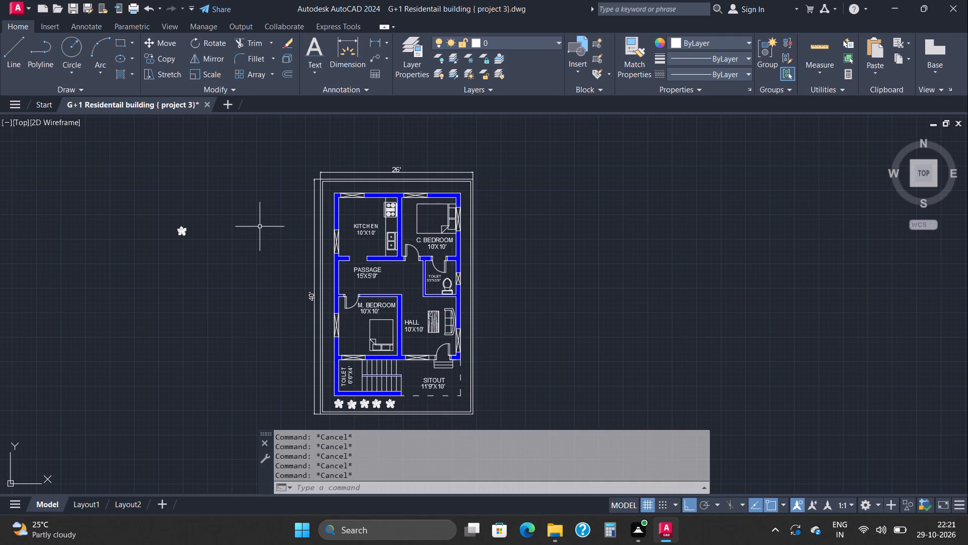
Copy the whole dimensioned floor plan, including the row of trees, about 36'-8" due east of the original.
{"action": "middle_click_drag", "start_coordinate": [263, 227], "coordinate": [290, 195]}
{"action": "scroll", "coordinate": [271, 221], "scroll_direction": "down", "scroll_amount": 1}
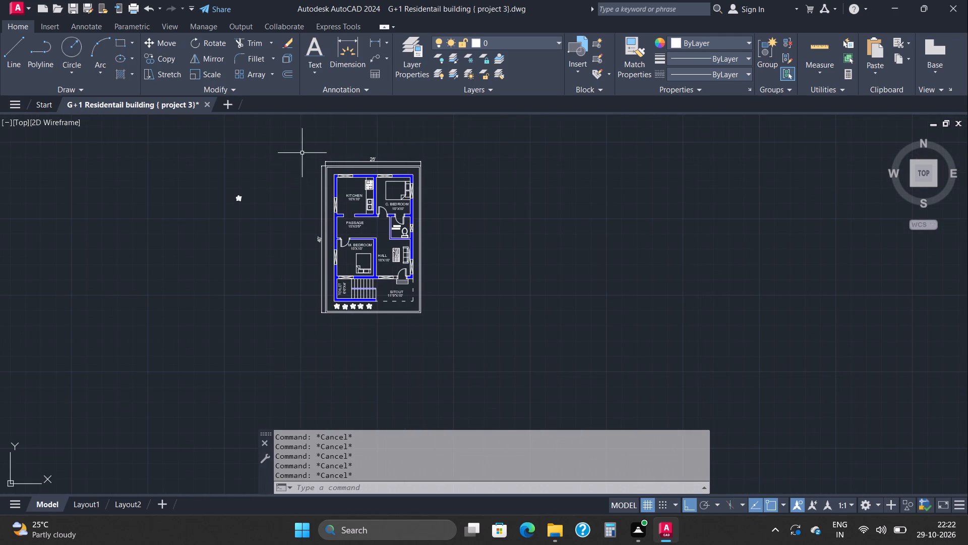
{"action": "left_click", "coordinate": [302, 149]}
{"action": "left_click", "coordinate": [442, 324]}
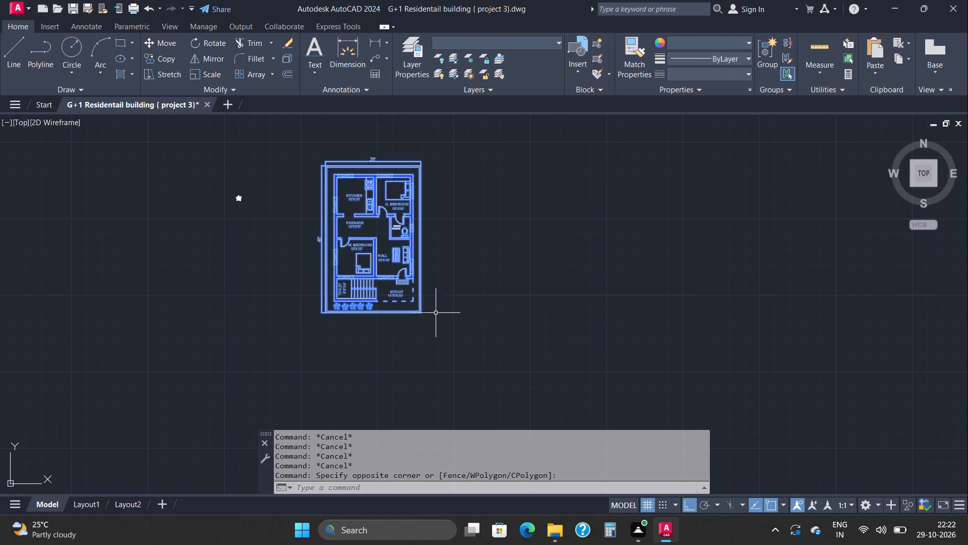
{"action": "left_click", "coordinate": [150, 54]}
{"action": "left_click", "coordinate": [324, 163]}
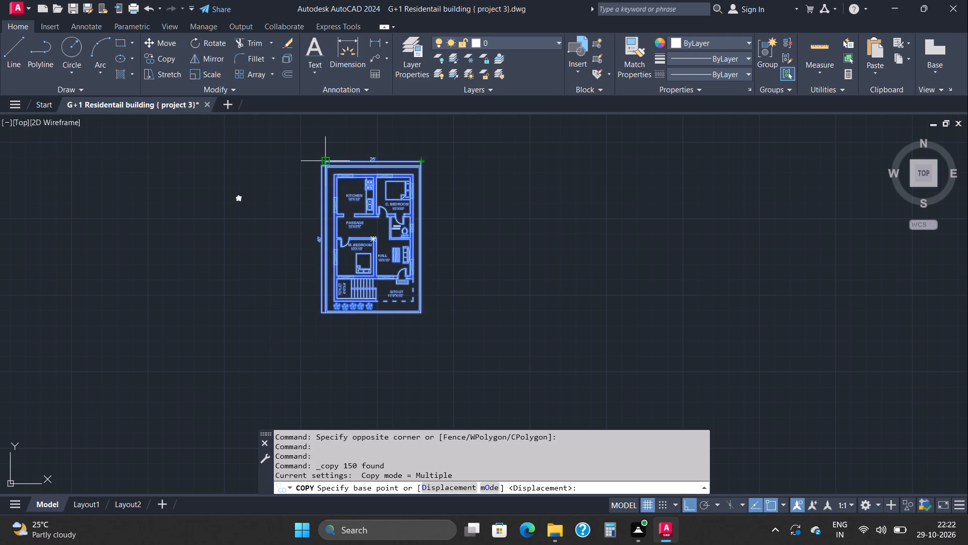
{"action": "left_click", "coordinate": [461, 184]}
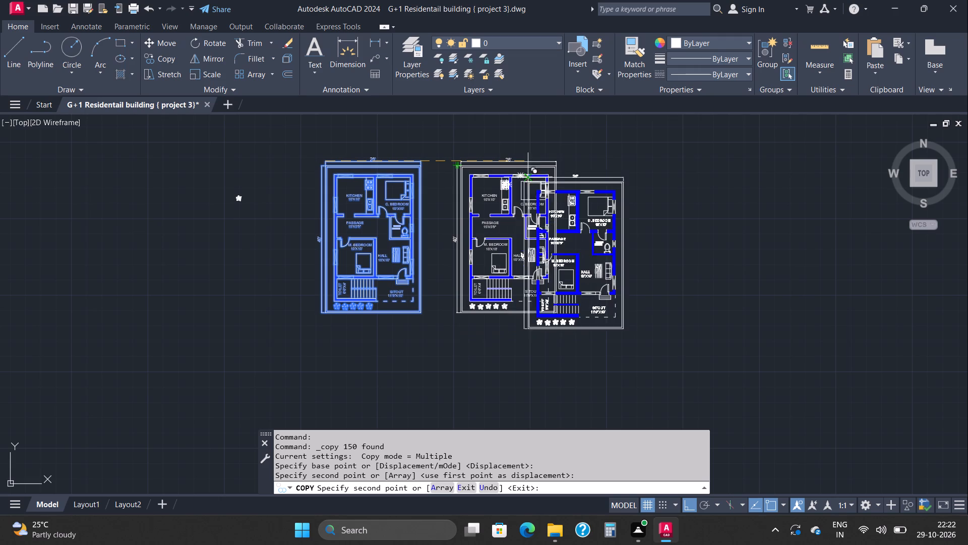
{"action": "key", "text": "Escape"}
{"action": "key", "text": "Escape"}
{"action": "key", "text": "Escape"}
{"action": "key", "text": "Escape"}
{"action": "key", "text": "Escape"}
{"action": "key", "text": "Escape"}
{"action": "key", "text": "Escape"}
{"action": "key", "text": "Escape"}
{"action": "key", "text": "Escape"}
{"action": "key", "text": "Escape"}
{"action": "key", "text": "Escape"}
{"action": "key", "text": "Escape"}
{"action": "key", "text": "Escape"}
{"action": "key", "text": "Escape"}
{"action": "key", "text": "Escape"}
{"action": "key", "text": "Escape"}
{"action": "key", "text": "Escape"}
{"action": "key", "text": "Escape"}
{"action": "key", "text": "Escape"}
{"action": "key", "text": "Escape"}
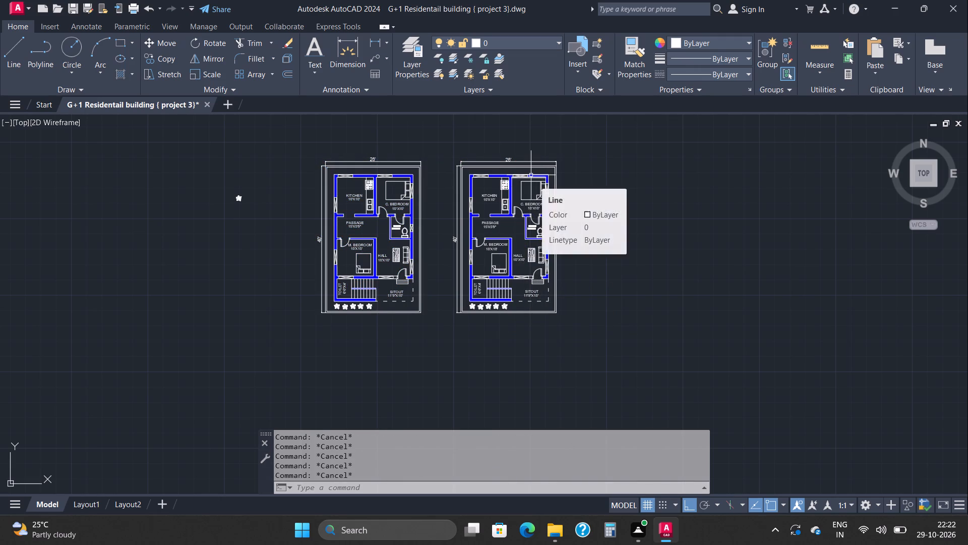
Delete the entrance steps outside the hall door in the copied plan, including their two side lines.
{"action": "scroll", "coordinate": [519, 246], "scroll_direction": "up", "scroll_amount": 2}
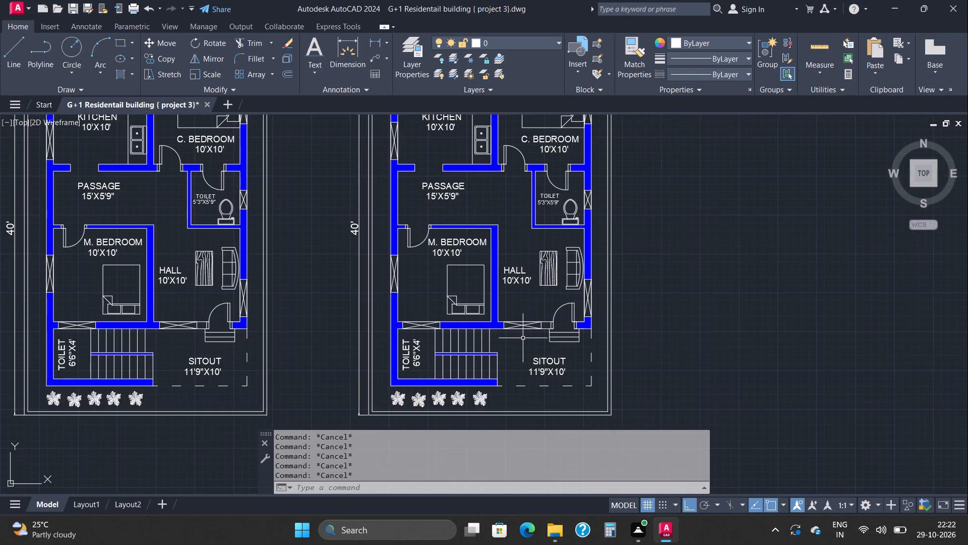
{"action": "left_click", "coordinate": [563, 330]}
{"action": "left_click", "coordinate": [560, 346]}
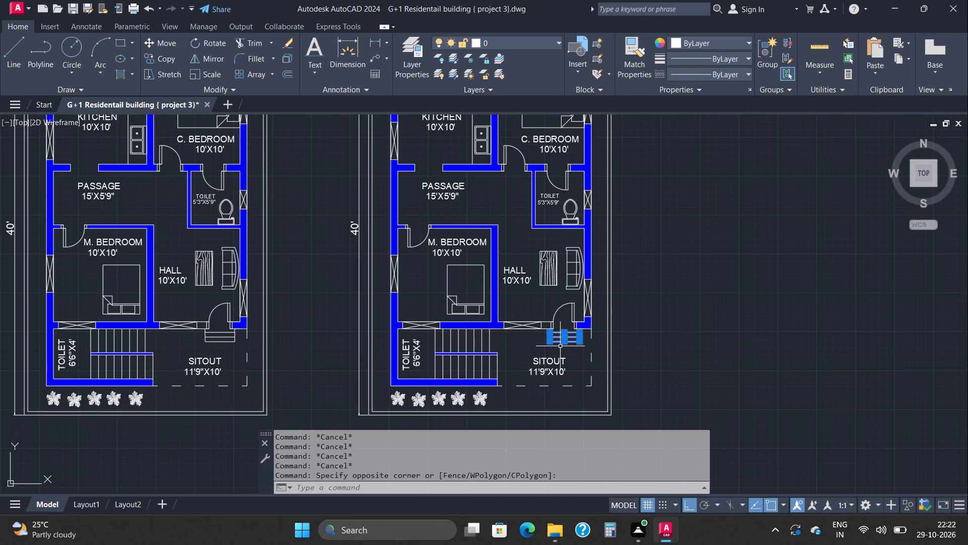
{"action": "key", "text": "Delete"}
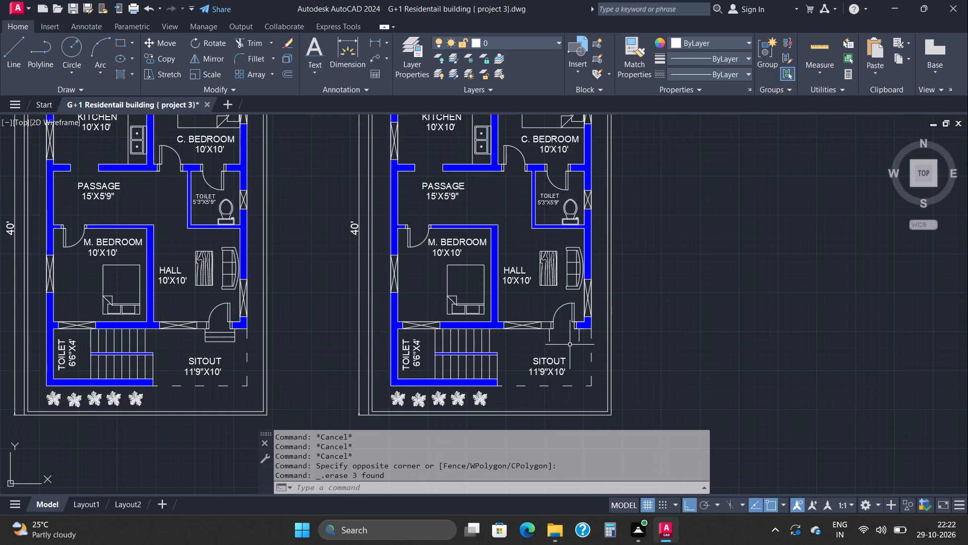
{"action": "scroll", "coordinate": [580, 340], "scroll_direction": "up", "scroll_amount": 2}
{"action": "left_click", "coordinate": [589, 336]}
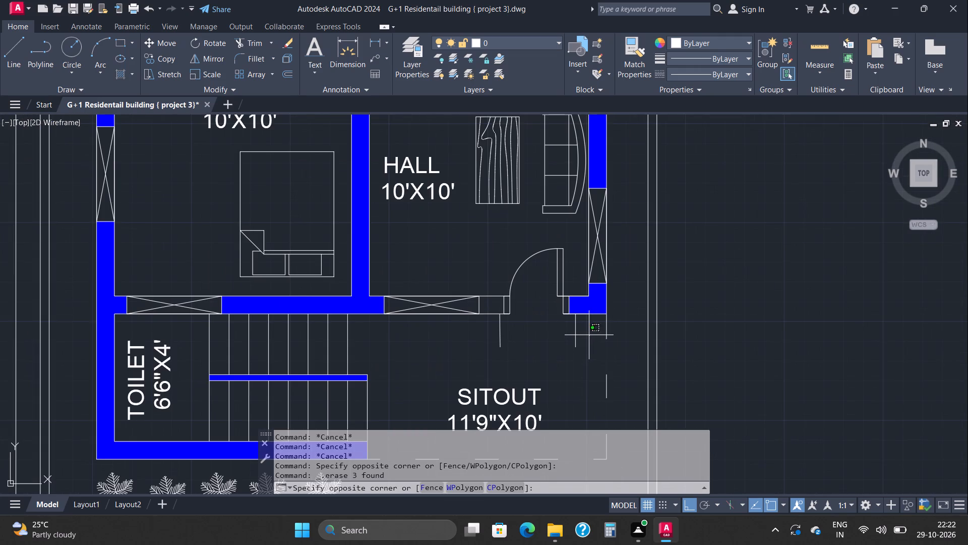
{"action": "left_click", "coordinate": [474, 336]}
{"action": "key", "text": "Delete"}
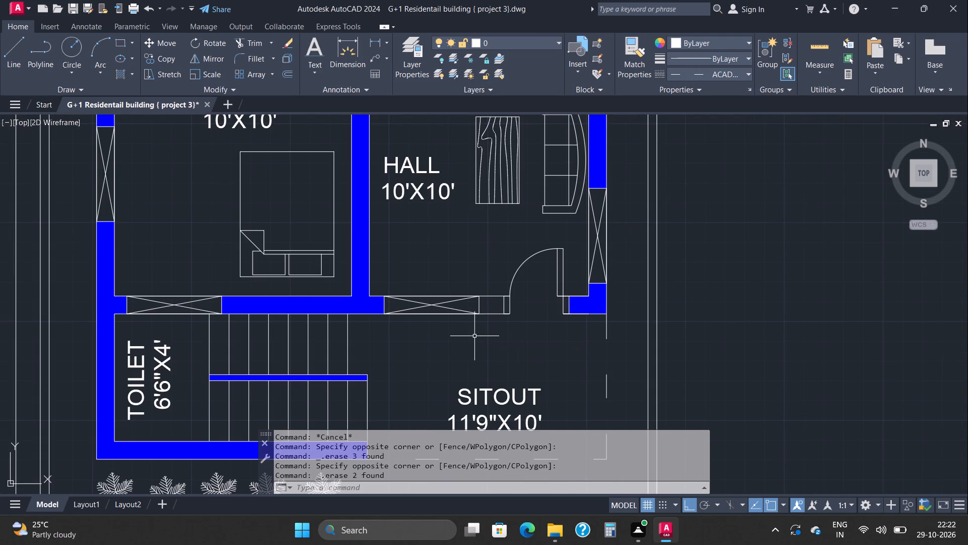
Delete the dashed boundary lines on the south and east sides of the copied plan's sitout.
{"action": "scroll", "coordinate": [473, 336], "scroll_direction": "down", "scroll_amount": 1}
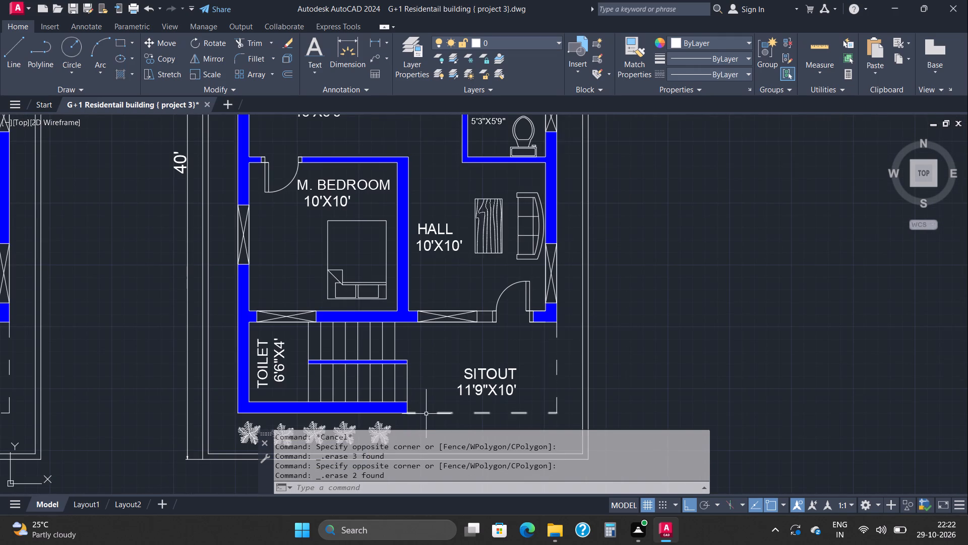
{"action": "left_click", "coordinate": [427, 414]}
{"action": "key", "text": "Delete"}
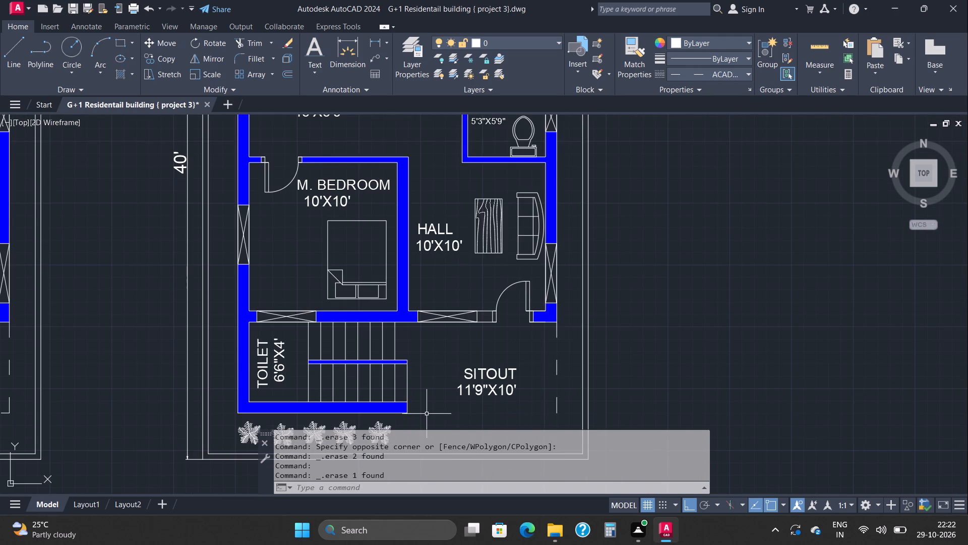
{"action": "left_click", "coordinate": [557, 372]}
{"action": "key", "text": "Delete"}
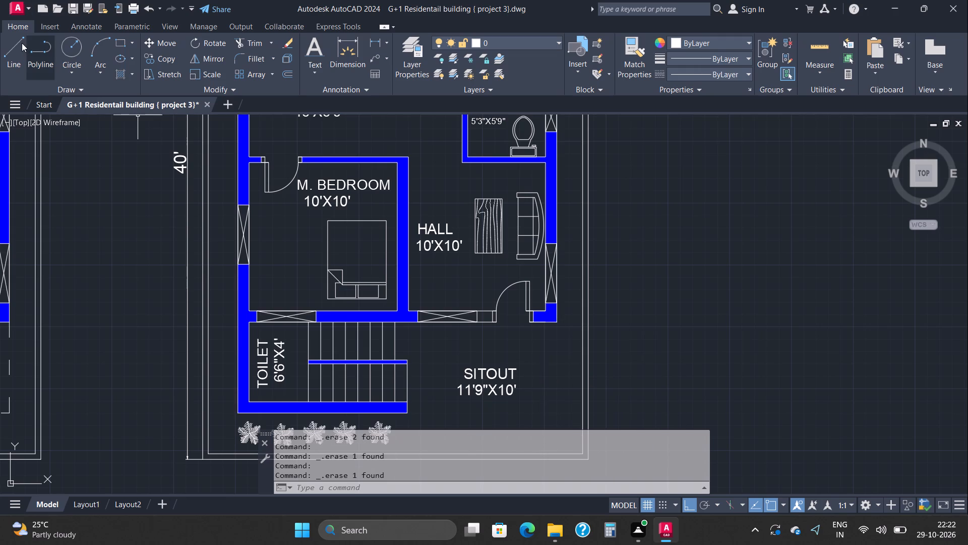
Extend both south wall lines east to the compound wall and both east wall lines south to meet them, enclosing the copied plan's sitout.
{"action": "type", "text": "EX"}
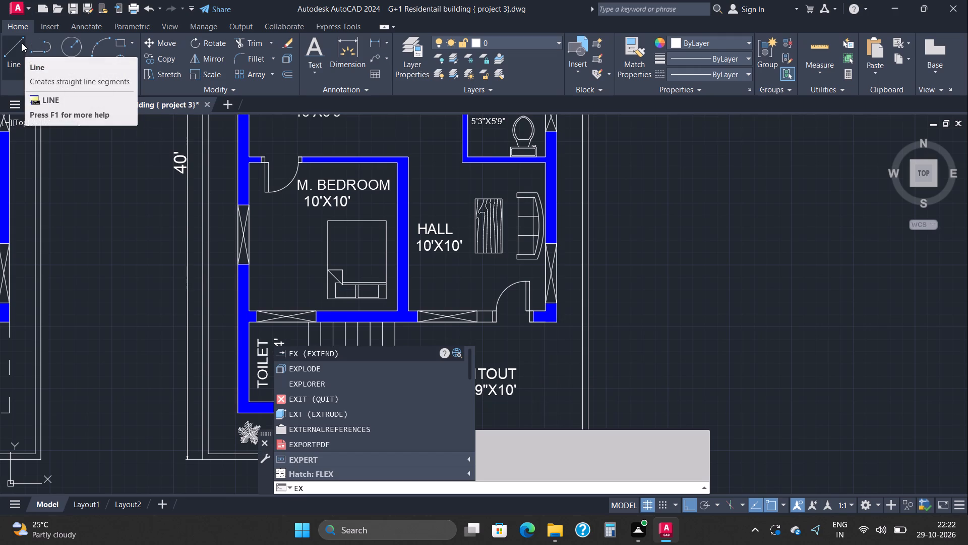
{"action": "left_click", "coordinate": [314, 353]}
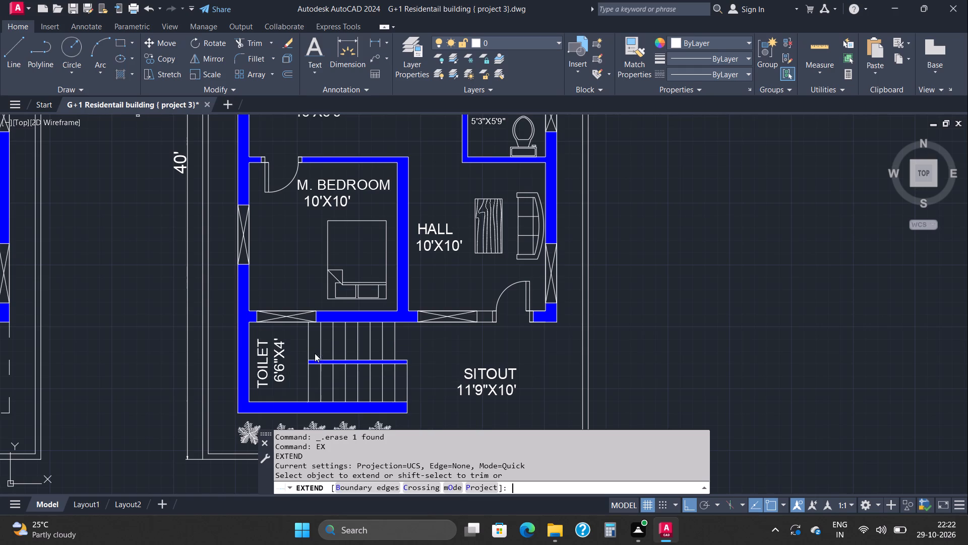
{"action": "left_click", "coordinate": [399, 403]}
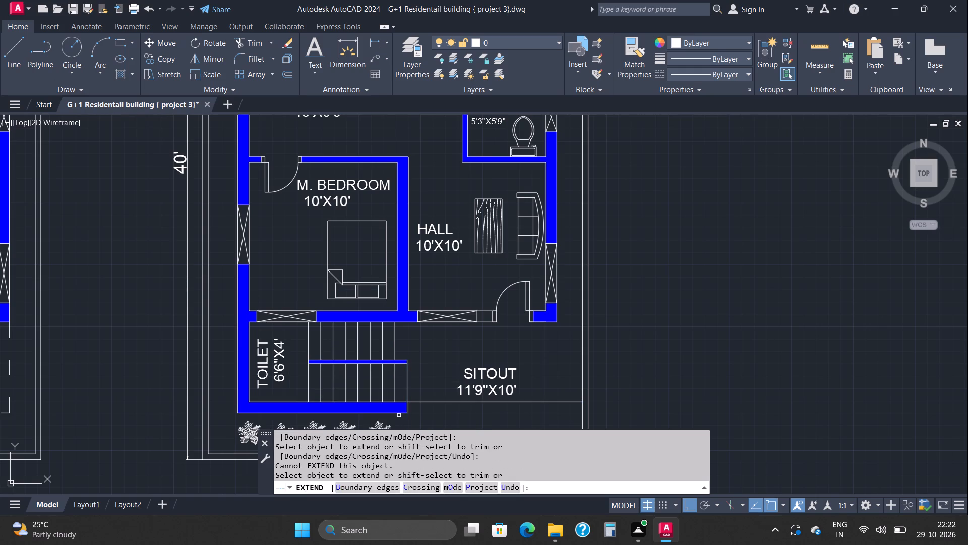
{"action": "left_click", "coordinate": [398, 412]}
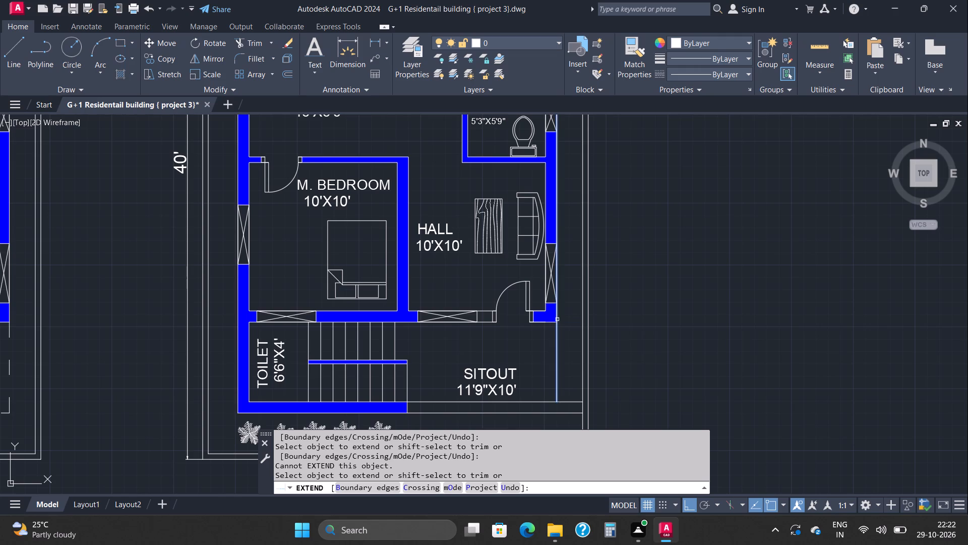
{"action": "left_click", "coordinate": [557, 319]}
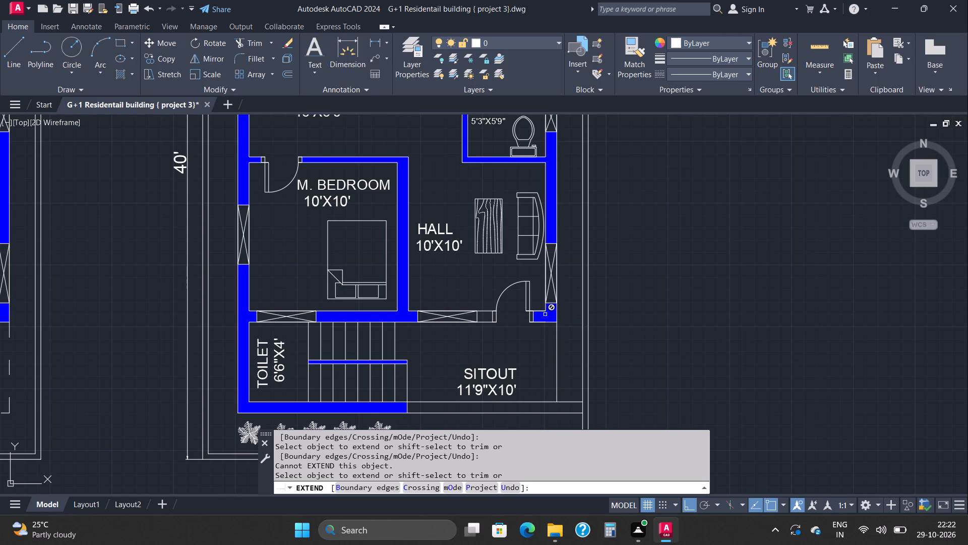
{"action": "left_click", "coordinate": [545, 307]}
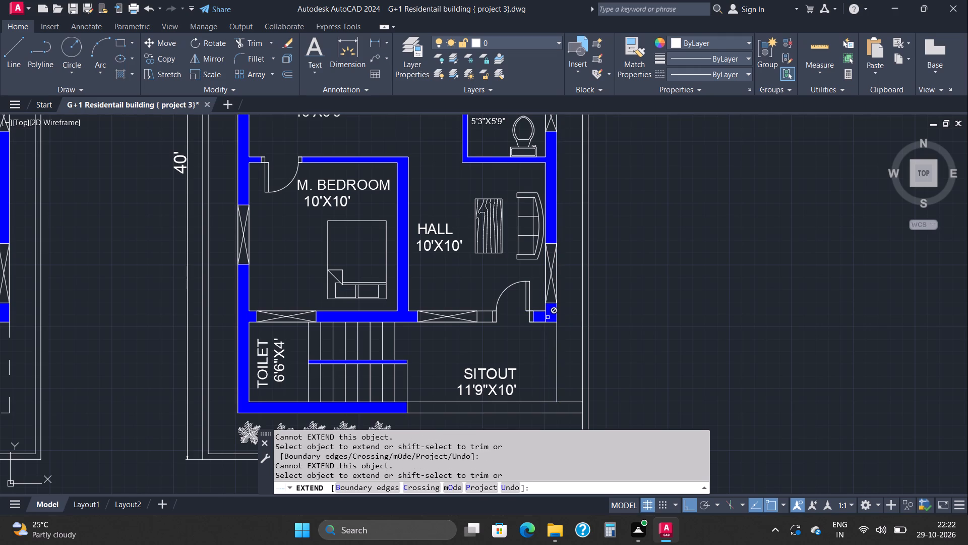
{"action": "left_click", "coordinate": [546, 319]}
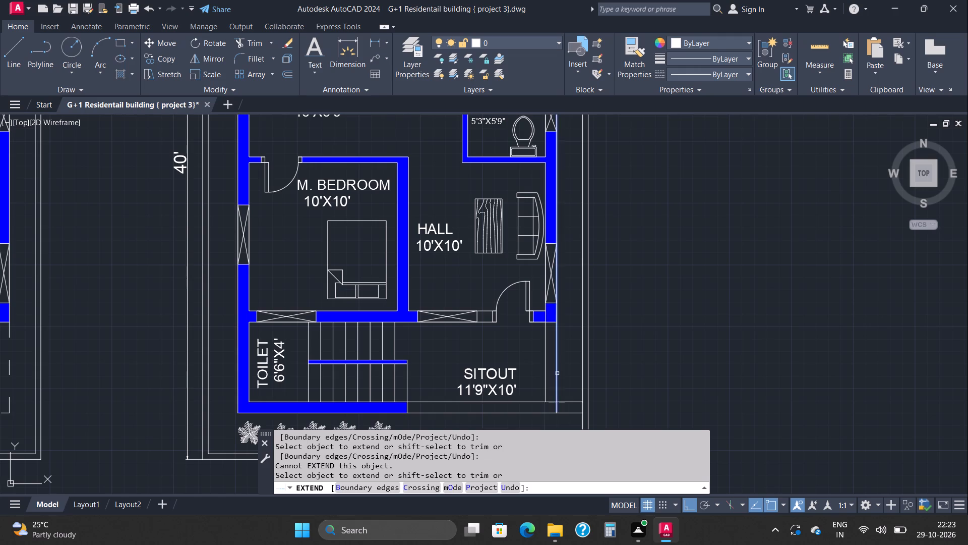
{"action": "left_click", "coordinate": [546, 396]}
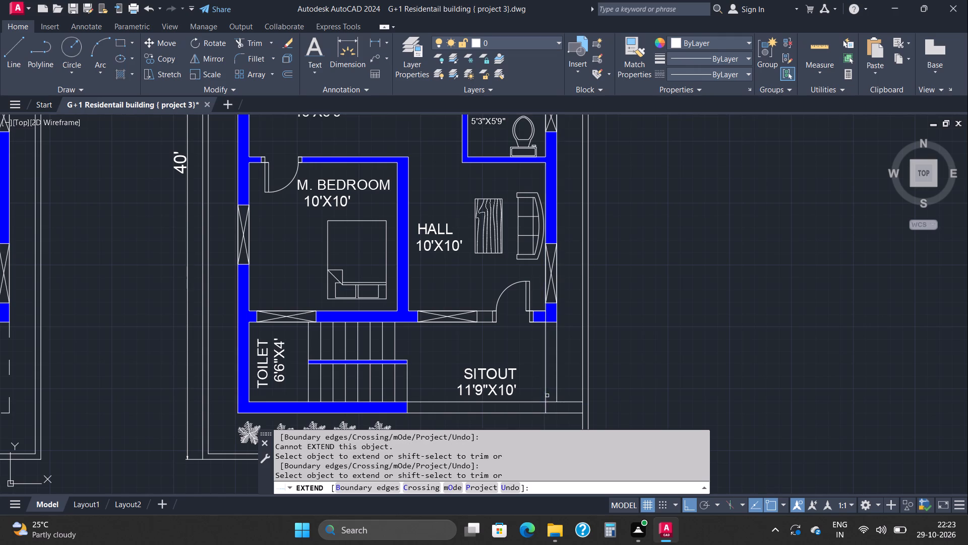
{"action": "left_click", "coordinate": [557, 397]}
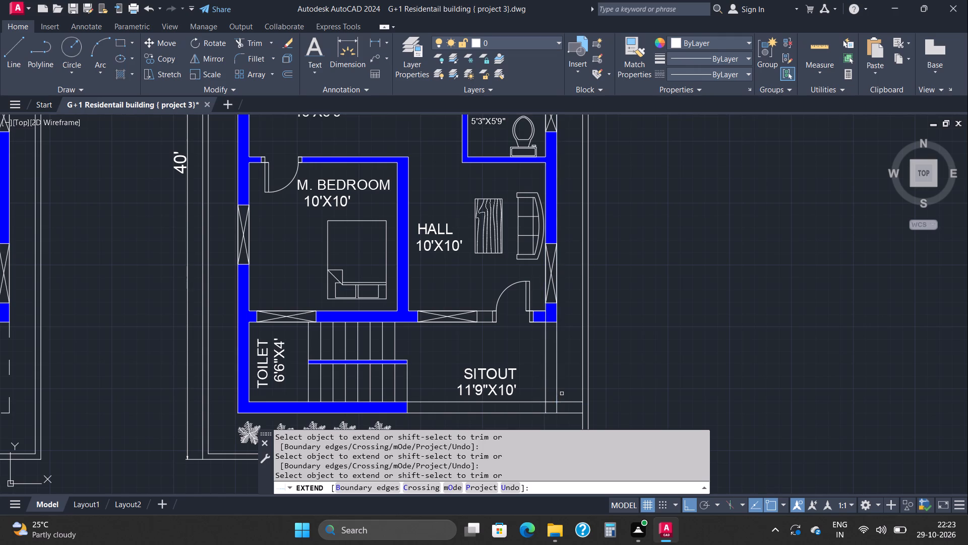
Trim the overhanging and crossing wall lines at the copied sitout's southeast corner, plus the end lines where new walls meet existing ones.
{"action": "key", "text": "Escape"}
{"action": "key", "text": "Escape"}
{"action": "key", "text": "Escape"}
{"action": "key", "text": "Escape"}
{"action": "key", "text": "Escape"}
{"action": "key", "text": "Escape"}
{"action": "key", "text": "Escape"}
{"action": "key", "text": "Escape"}
{"action": "key", "text": "Escape"}
{"action": "key", "text": "Escape"}
{"action": "key", "text": "Escape"}
{"action": "key", "text": "Escape"}
{"action": "key", "text": "Escape"}
{"action": "key", "text": "Escape"}
{"action": "key", "text": "Escape"}
{"action": "key", "text": "Escape"}
{"action": "key", "text": "Escape"}
{"action": "key", "text": "Escape"}
{"action": "key", "text": "Escape"}
{"action": "key", "text": "Escape"}
{"action": "type", "text": "TRIM"}
{"action": "key", "text": "Return"}
{"action": "key", "text": "Return"}
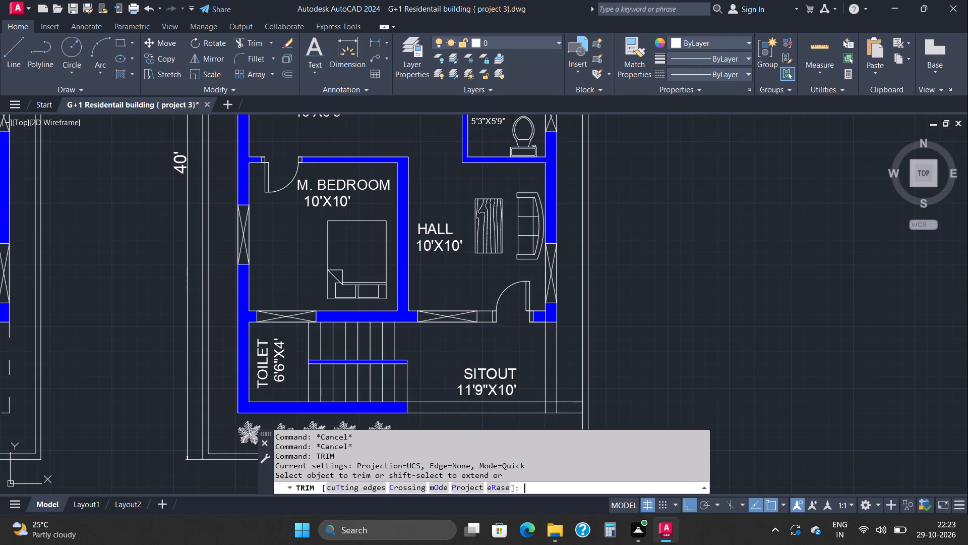
{"action": "left_click", "coordinate": [407, 408]}
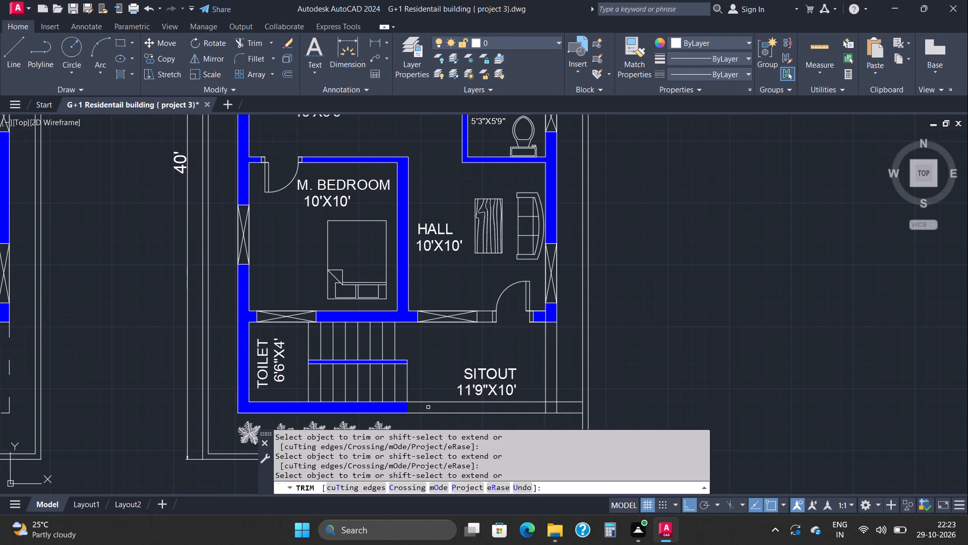
{"action": "left_click", "coordinate": [546, 407]}
{"action": "left_click", "coordinate": [573, 401]}
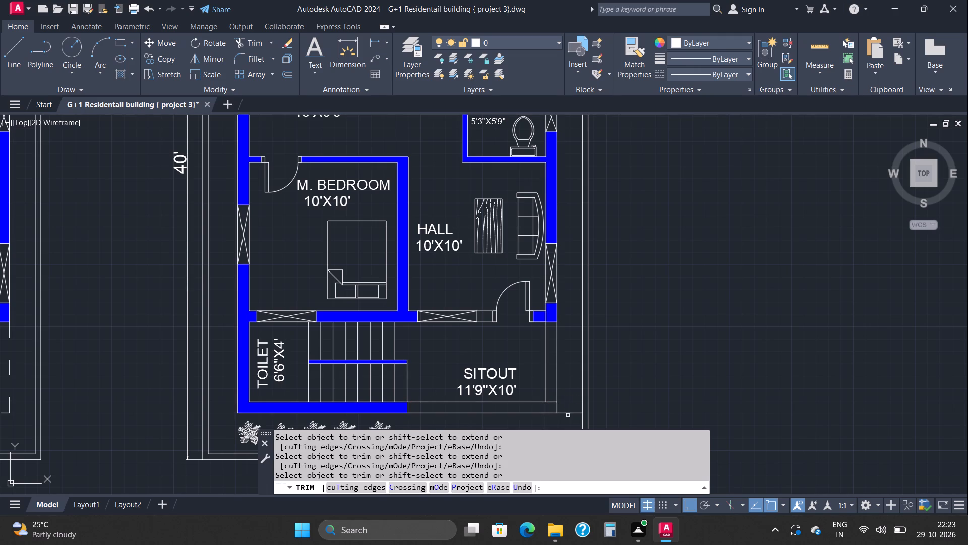
{"action": "left_click", "coordinate": [567, 415]}
{"action": "left_click", "coordinate": [567, 409]}
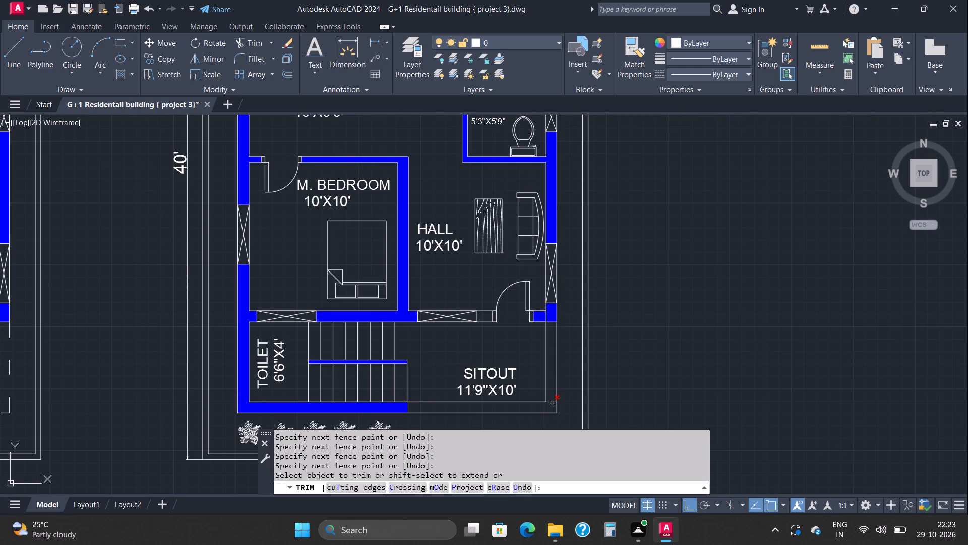
{"action": "left_click", "coordinate": [552, 403]}
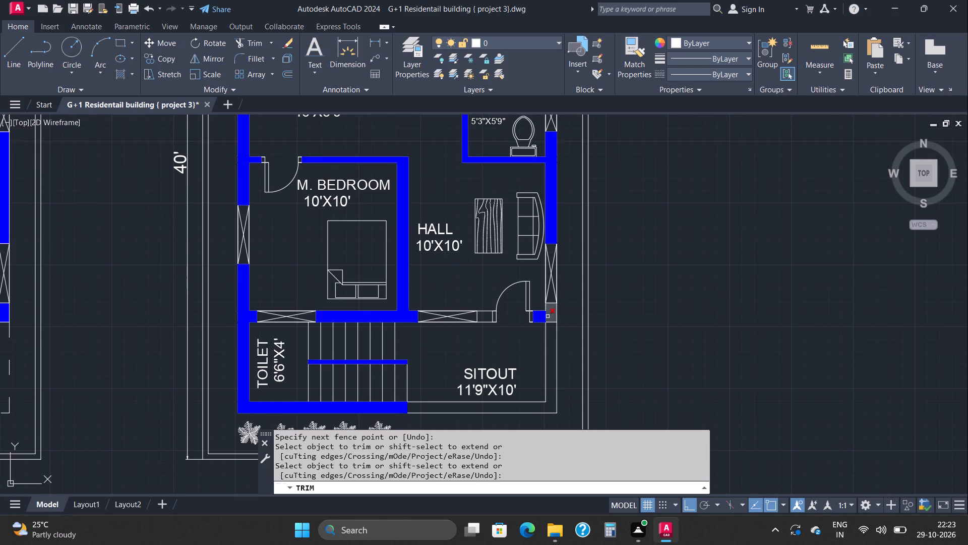
{"action": "left_click", "coordinate": [546, 316]}
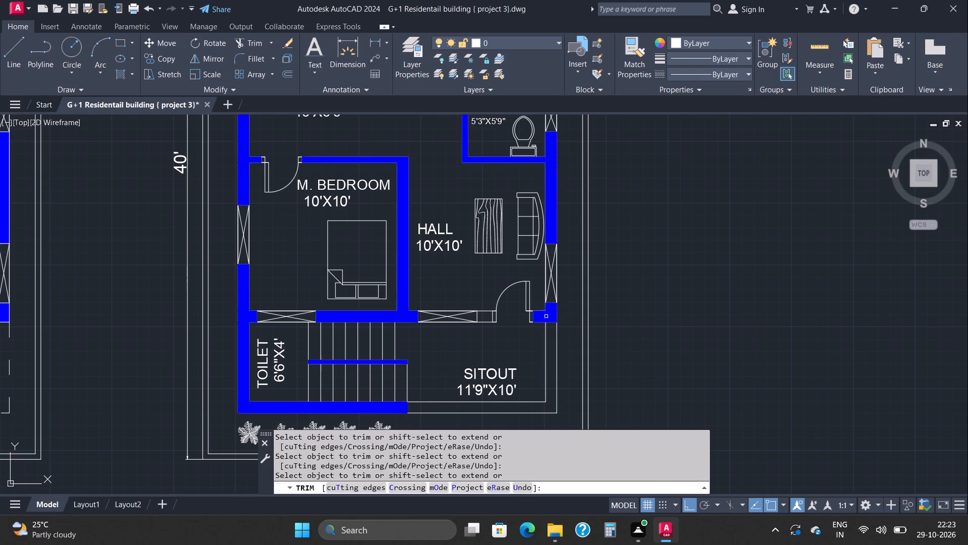
{"action": "left_click", "coordinate": [551, 322]}
{"action": "key", "text": "Escape"}
{"action": "key", "text": "Escape"}
{"action": "key", "text": "Escape"}
{"action": "key", "text": "Escape"}
{"action": "key", "text": "Escape"}
{"action": "key", "text": "Escape"}
{"action": "key", "text": "Escape"}
{"action": "key", "text": "Escape"}
{"action": "key", "text": "Escape"}
{"action": "key", "text": "Escape"}
{"action": "key", "text": "Escape"}
{"action": "key", "text": "Escape"}
{"action": "key", "text": "Escape"}
{"action": "key", "text": "Escape"}
{"action": "key", "text": "Escape"}
{"action": "key", "text": "Escape"}
{"action": "key", "text": "Escape"}
{"action": "key", "text": "Escape"}
{"action": "key", "text": "Escape"}
{"action": "key", "text": "Escape"}
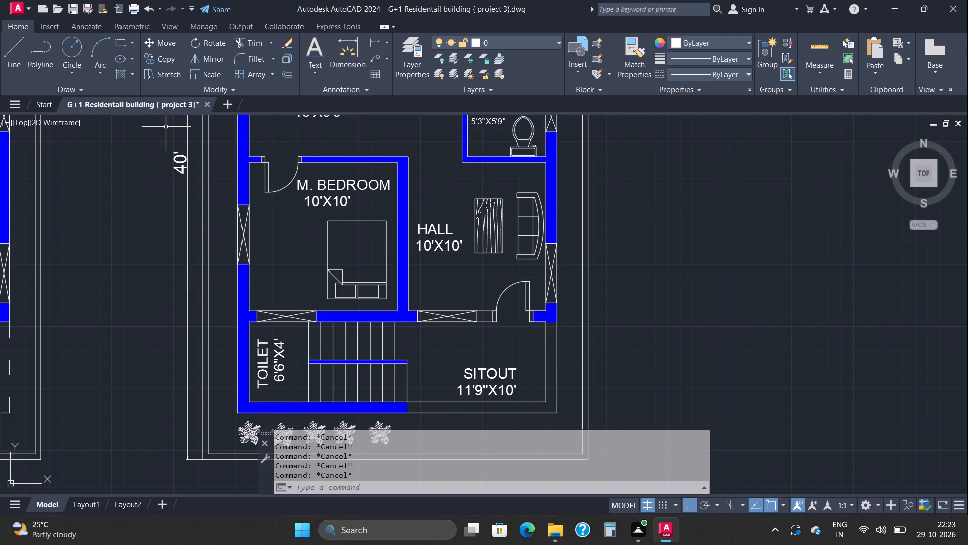
Fill the new south and east walls around the copied plan's sitout with a solid blue hatch.
{"action": "left_click", "coordinate": [115, 73]}
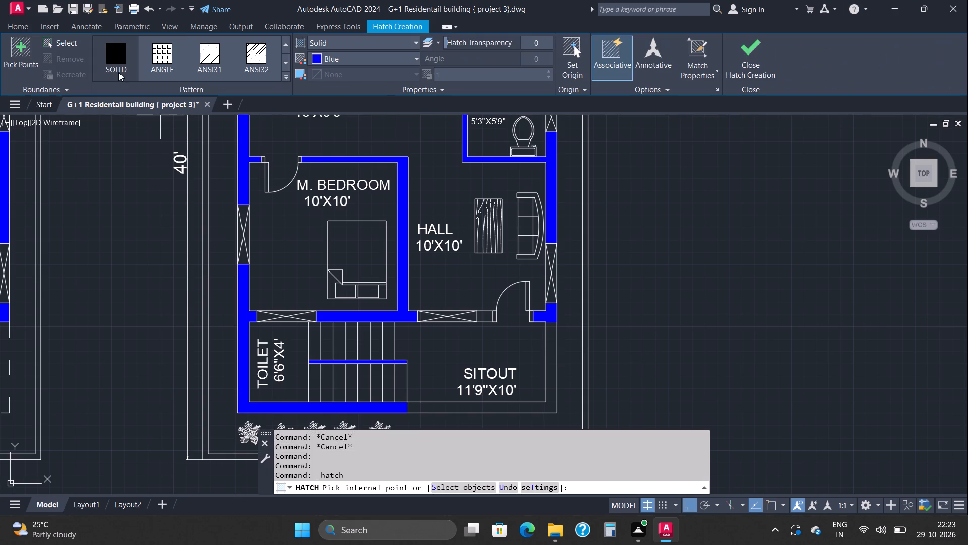
{"action": "left_click", "coordinate": [420, 410]}
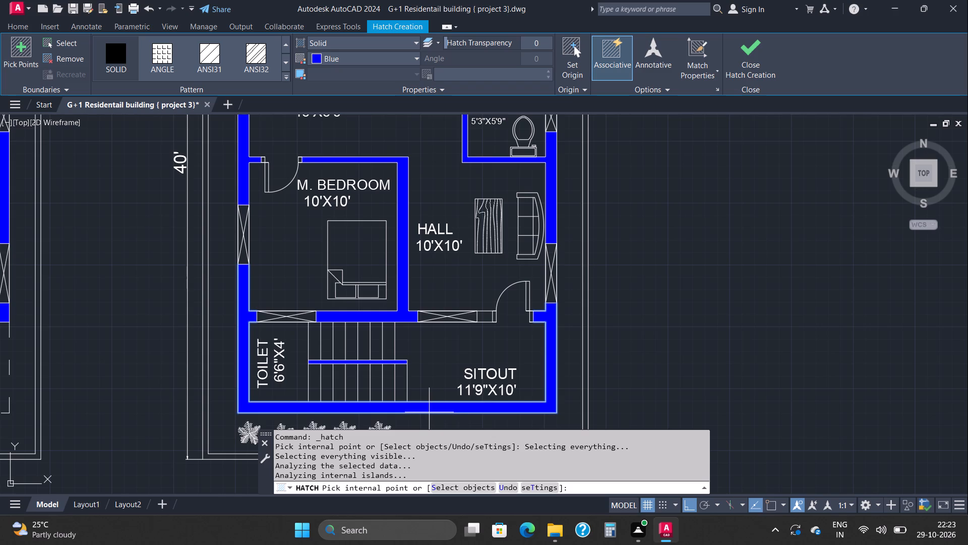
{"action": "scroll", "coordinate": [429, 412], "scroll_direction": "down", "scroll_amount": 2}
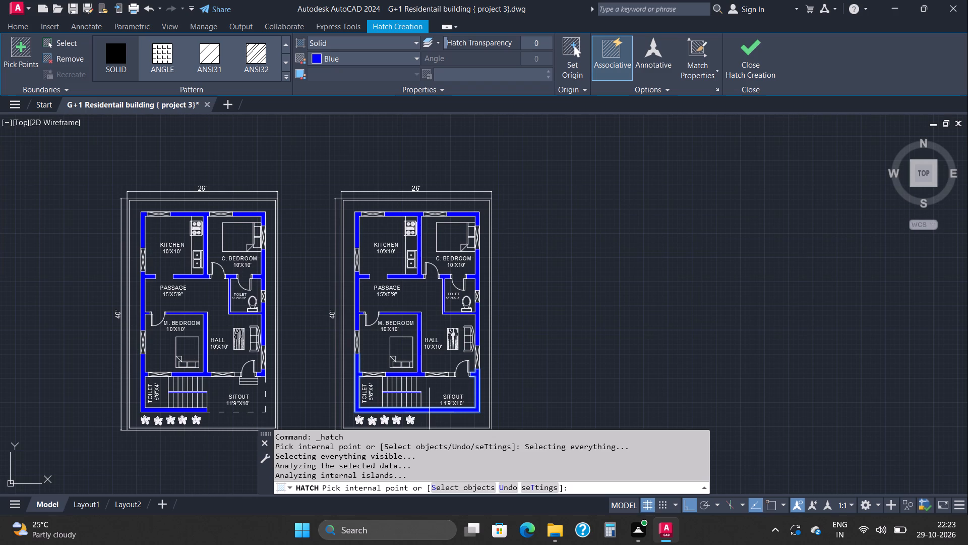
{"action": "key", "text": "Escape"}
{"action": "key", "text": "Escape"}
{"action": "key", "text": "Escape"}
{"action": "key", "text": "Escape"}
{"action": "key", "text": "Escape"}
{"action": "key", "text": "Escape"}
{"action": "key", "text": "Escape"}
{"action": "key", "text": "Escape"}
{"action": "key", "text": "Escape"}
{"action": "key", "text": "Escape"}
{"action": "key", "text": "Escape"}
{"action": "key", "text": "Escape"}
{"action": "key", "text": "Escape"}
{"action": "key", "text": "Escape"}
{"action": "key", "text": "Escape"}
{"action": "key", "text": "Escape"}
{"action": "key", "text": "Escape"}
{"action": "key", "text": "Escape"}
{"action": "key", "text": "Escape"}
{"action": "key", "text": "Escape"}
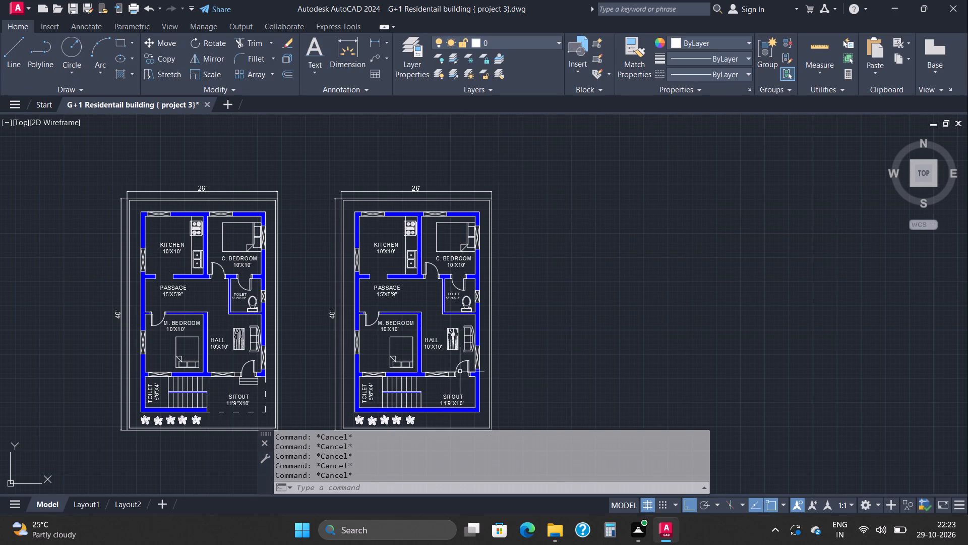
Change the SITOUT room label in the copied plan to BALCONY.
{"action": "middle_click_drag", "start_coordinate": [452, 365], "coordinate": [486, 330]}
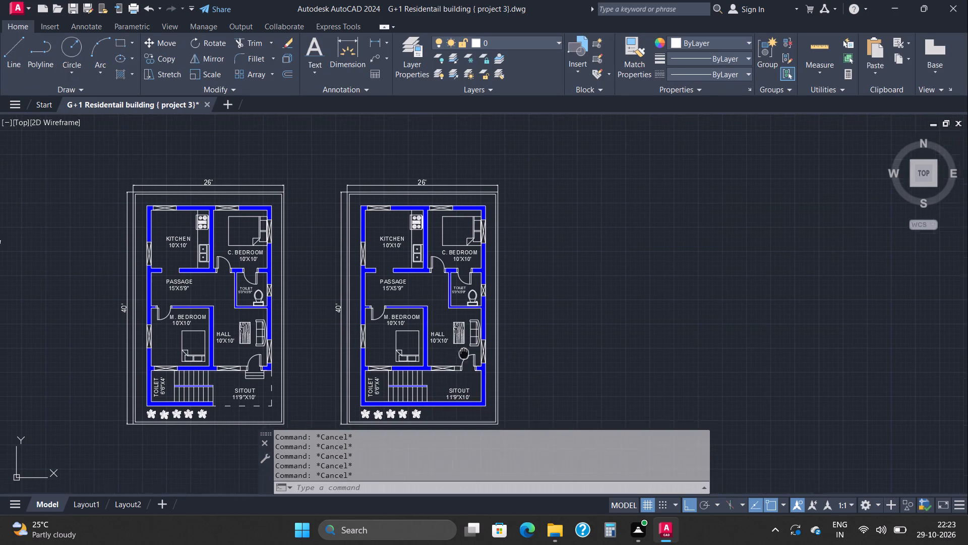
{"action": "middle_click_drag", "start_coordinate": [486, 330], "coordinate": [495, 309]}
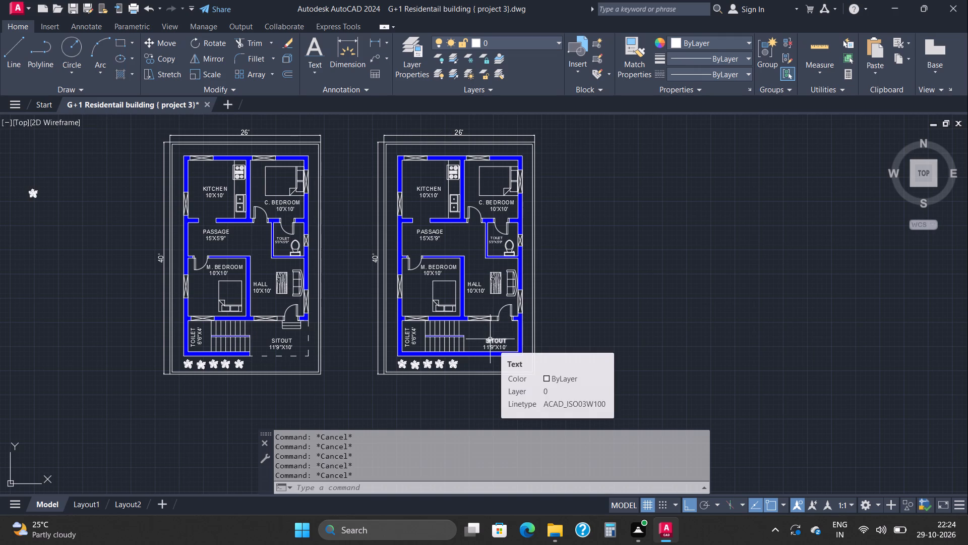
{"action": "double_click", "coordinate": [497, 339]}
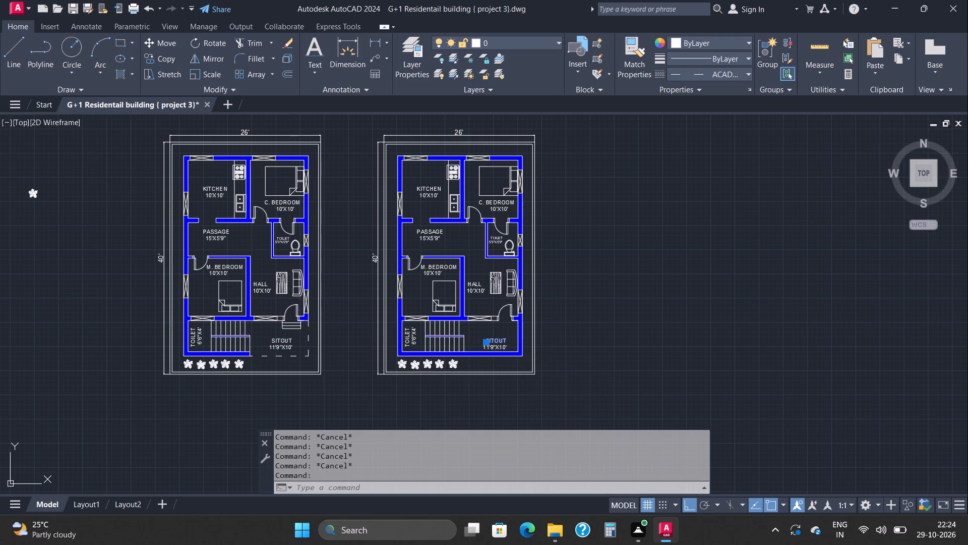
{"action": "scroll", "coordinate": [497, 339], "scroll_direction": "up", "scroll_amount": 2}
{"action": "key", "text": "BackSpace"}
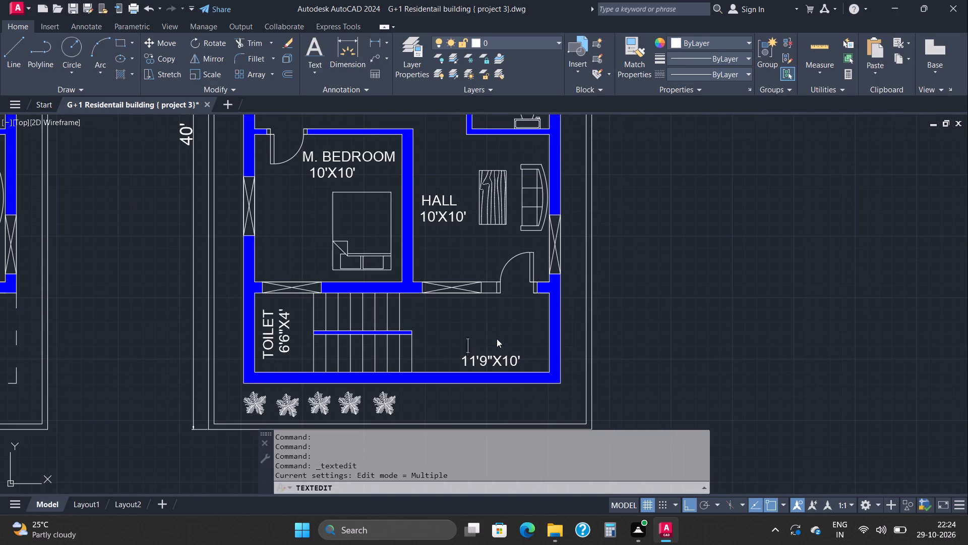
{"action": "key", "text": "b"}
{"action": "type", "text": "AL"}
{"action": "type", "text": "CONY"}
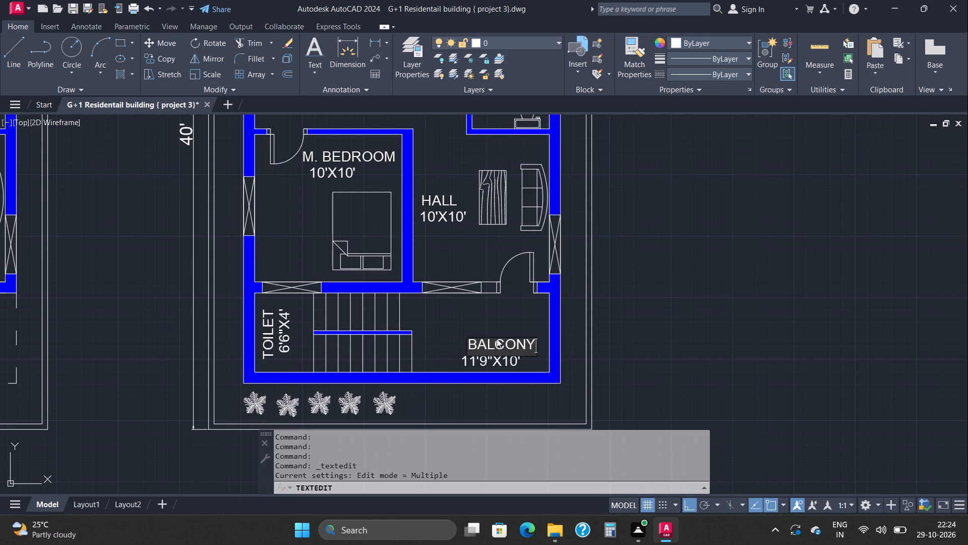
Change the size text below the BALCONY label to 10'X6'6".
{"action": "double_click", "coordinate": [515, 361]}
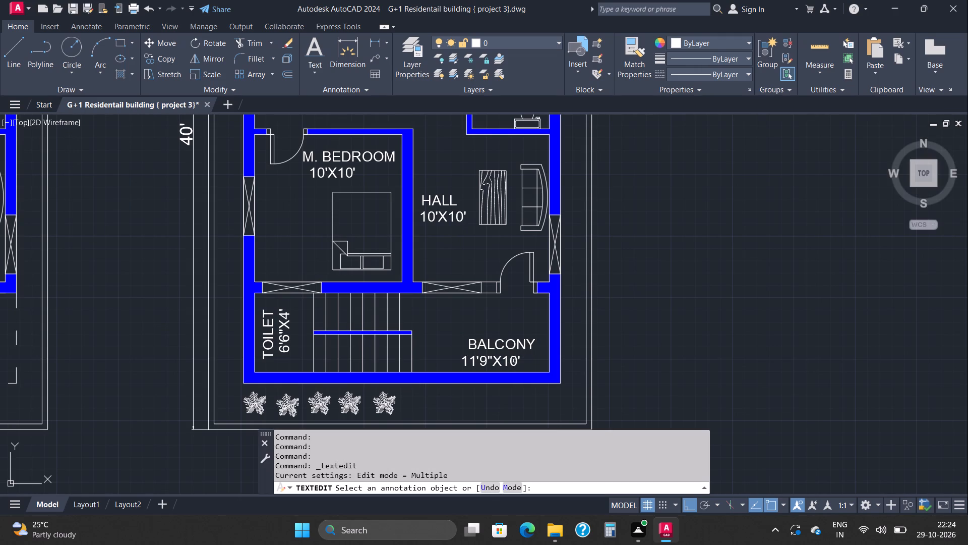
{"action": "double_click", "coordinate": [515, 359]}
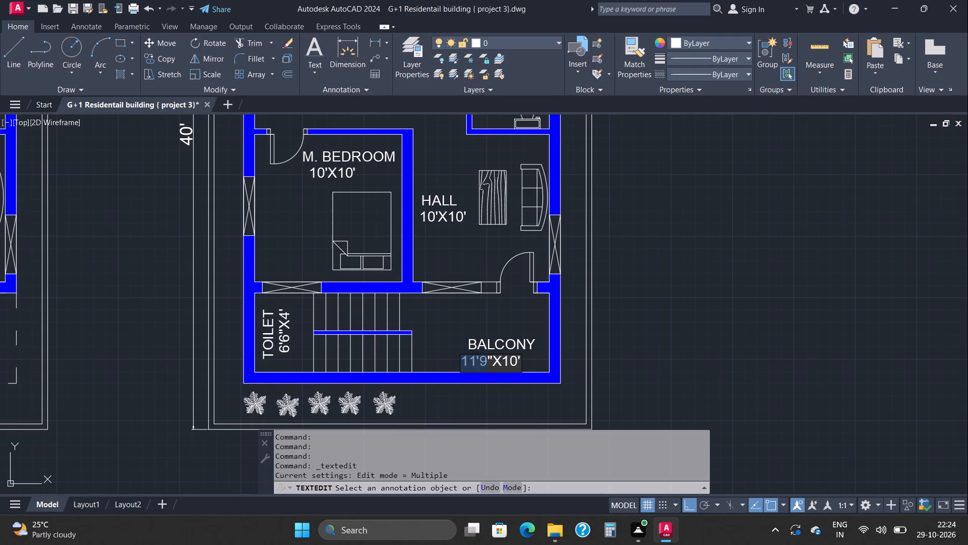
{"action": "type", "text": "10'"}
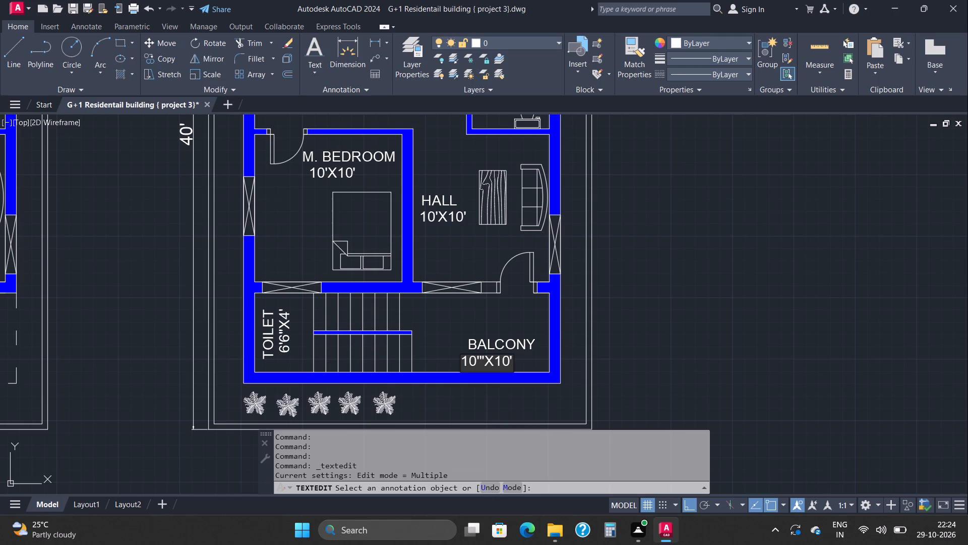
{"action": "key", "text": "BackSpace"}
{"action": "key", "text": "BackSpace"}
{"action": "key", "text": "BackSpace"}
{"action": "key", "text": "BackSpace"}
{"action": "key", "text": "BackSpace"}
{"action": "key", "text": "BackSpace"}
{"action": "key", "text": "BackSpace"}
{"action": "key", "text": "BackSpace"}
{"action": "key", "text": "BackSpace"}
{"action": "key", "text": "BackSpace"}
{"action": "key", "text": "BackSpace"}
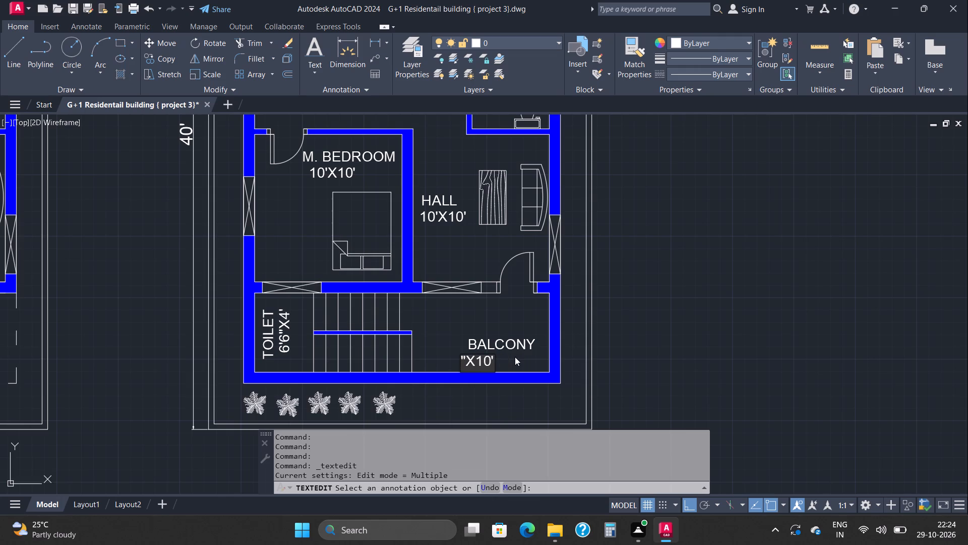
{"action": "key", "text": "Right"}
{"action": "key", "text": "Right"}
{"action": "key", "text": "Right"}
{"action": "key", "text": "Right"}
{"action": "key", "text": "Right"}
{"action": "key", "text": "Right"}
{"action": "key", "text": "Right"}
{"action": "key", "text": "Right"}
{"action": "key", "text": "Right"}
{"action": "key", "text": "Right"}
{"action": "key", "text": "Right"}
{"action": "key", "text": "Right"}
{"action": "key", "text": "Right"}
{"action": "key", "text": "BackSpace"}
{"action": "key", "text": "BackSpace"}
{"action": "key", "text": "BackSpace"}
{"action": "key", "text": "BackSpace"}
{"action": "key", "text": "BackSpace"}
{"action": "key", "text": "BackSpace"}
{"action": "key", "text": "BackSpace"}
{"action": "key", "text": "BackSpace"}
{"action": "key", "text": "BackSpace"}
{"action": "key", "text": "BackSpace"}
{"action": "key", "text": "BackSpace"}
{"action": "key", "text": "BackSpace"}
{"action": "key", "text": "BackSpace"}
{"action": "type", "text": "10'"}
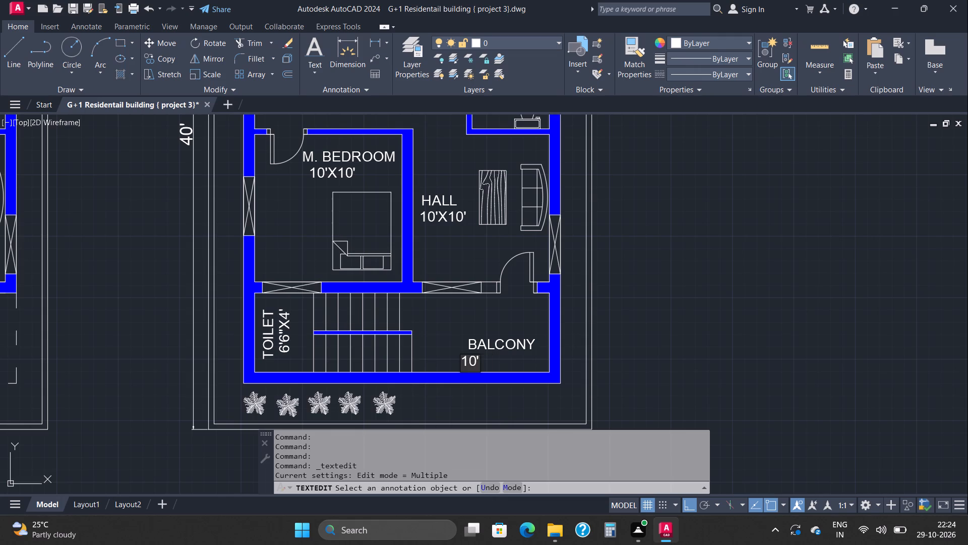
{"action": "key", "text": "x"}
{"action": "type", "text": "6'"}
{"action": "key", "text": "6"}
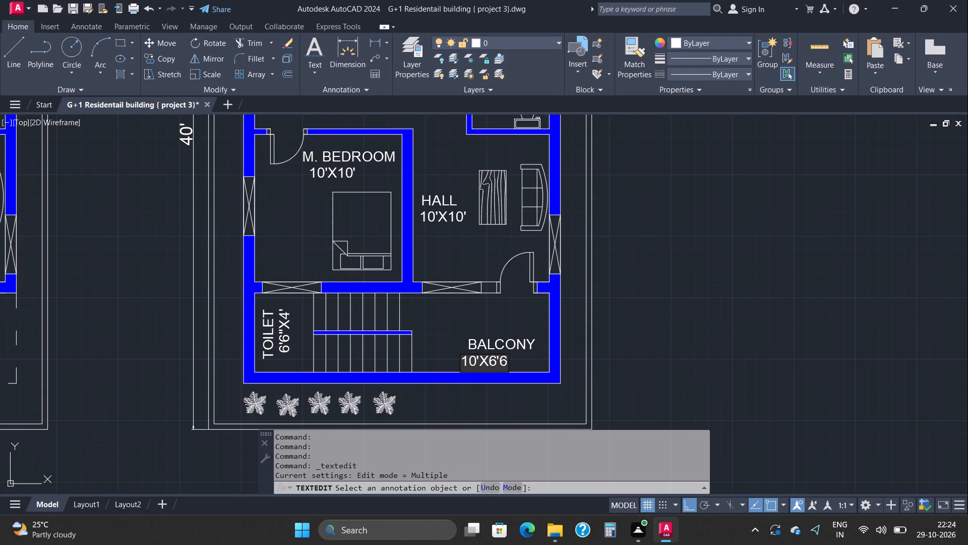
{"action": "key", "text": "shift+quotedbl"}
{"action": "left_click", "coordinate": [457, 333]}
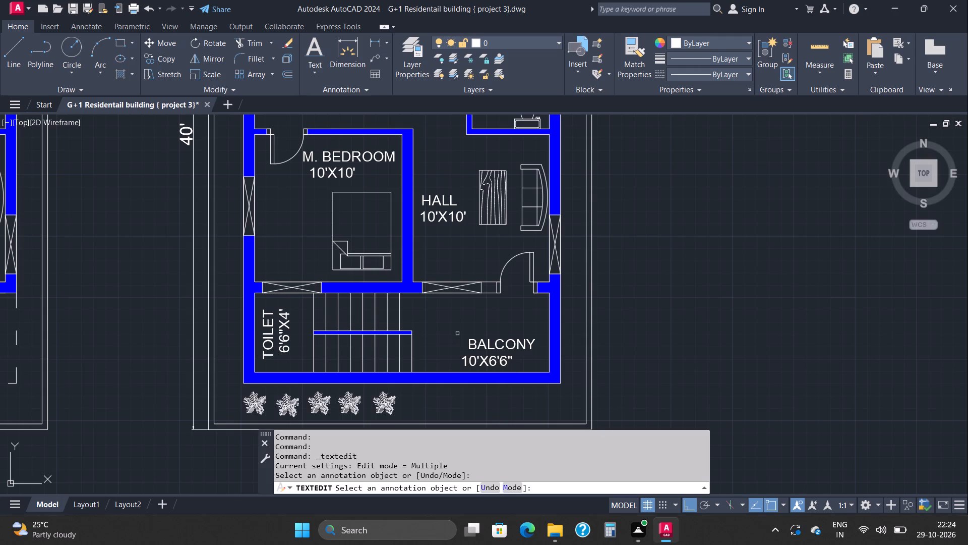
{"action": "key", "text": "Escape"}
{"action": "key", "text": "Escape"}
{"action": "key", "text": "Escape"}
{"action": "key", "text": "Escape"}
{"action": "key", "text": "Escape"}
{"action": "key", "text": "Escape"}
{"action": "key", "text": "Escape"}
{"action": "key", "text": "Escape"}
{"action": "key", "text": "Escape"}
{"action": "key", "text": "Escape"}
{"action": "key", "text": "Escape"}
{"action": "key", "text": "Escape"}
{"action": "key", "text": "Escape"}
{"action": "key", "text": "Escape"}
{"action": "key", "text": "Escape"}
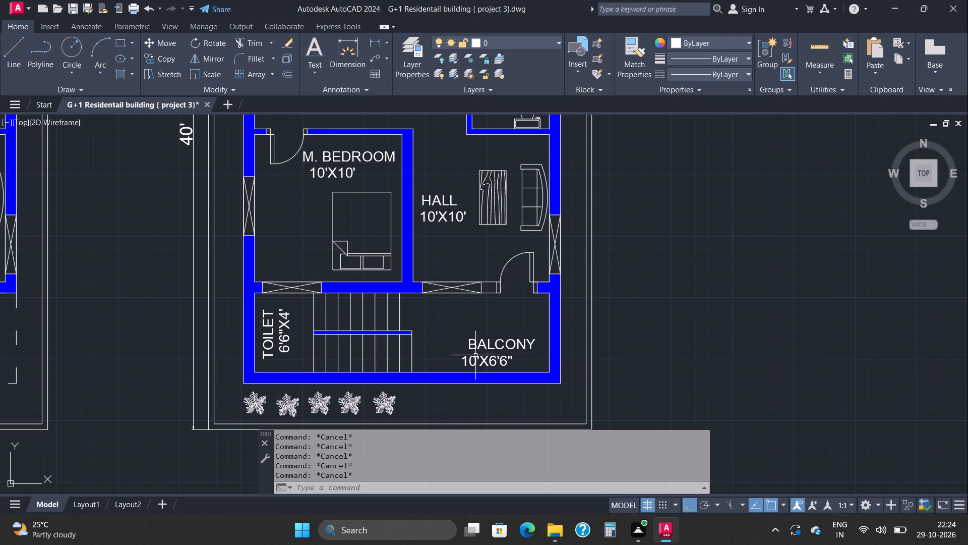
Shift the 10'X6'6" size text slightly east so it sits centred beneath the BALCONY label.
{"action": "left_click", "coordinate": [475, 356]}
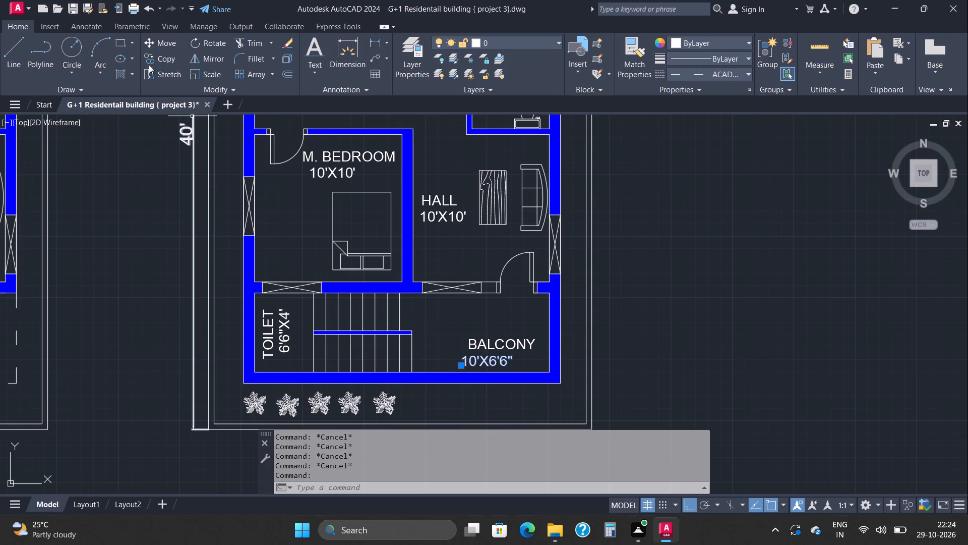
{"action": "left_click", "coordinate": [459, 366]}
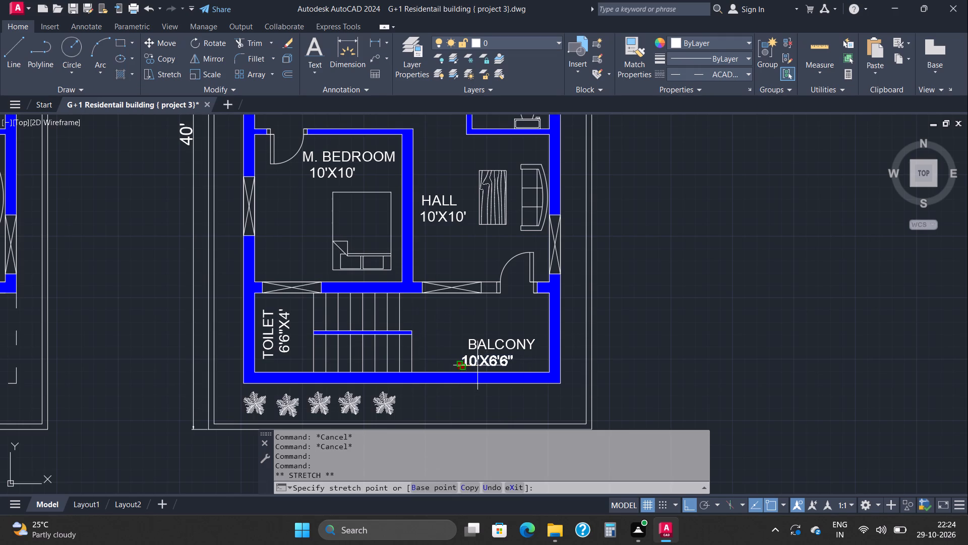
{"action": "left_click", "coordinate": [477, 365]}
{"action": "left_click", "coordinate": [463, 364]}
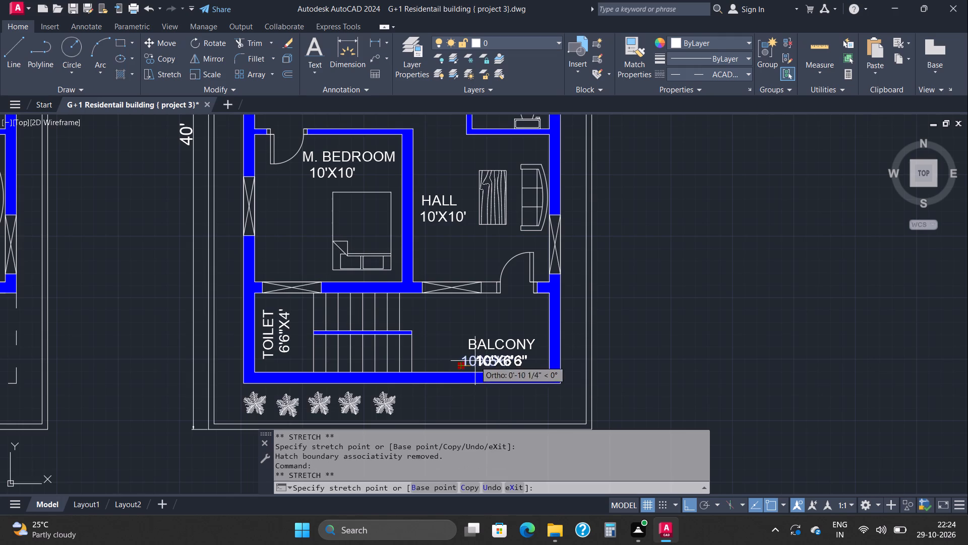
{"action": "left_click", "coordinate": [479, 360]}
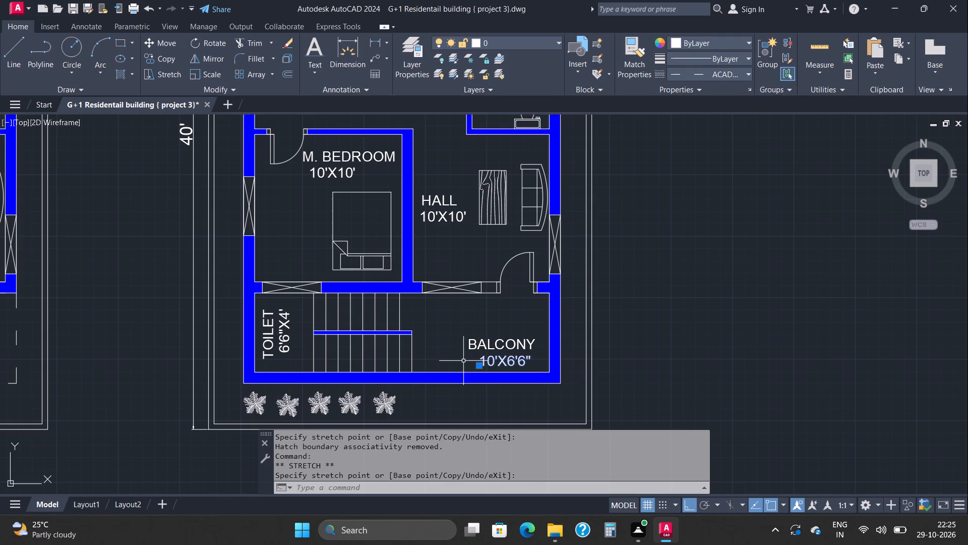
Move the BALCONY label and its size text together slightly northwest, towards the middle of the balcony, with Ortho off.
{"action": "scroll", "coordinate": [497, 352], "scroll_direction": "down", "scroll_amount": 1}
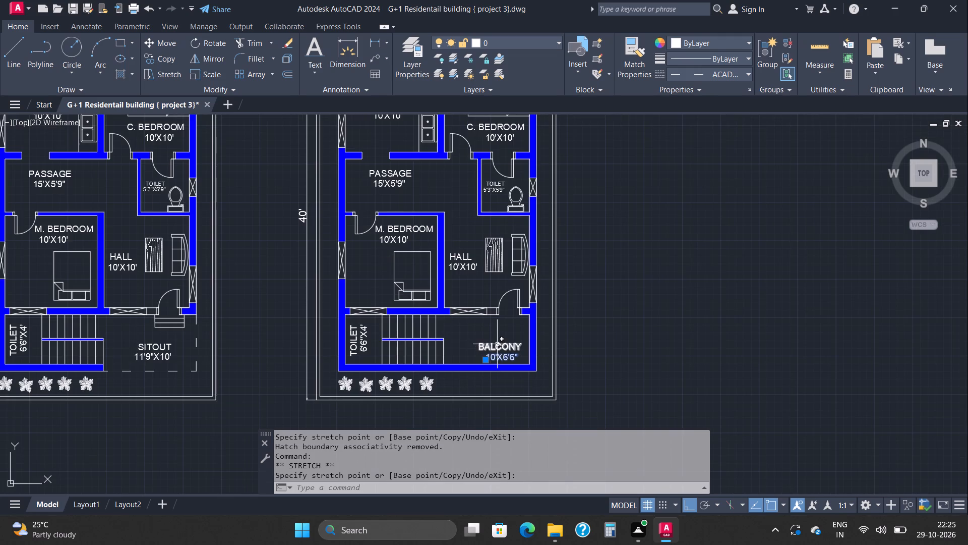
{"action": "left_click", "coordinate": [497, 344]}
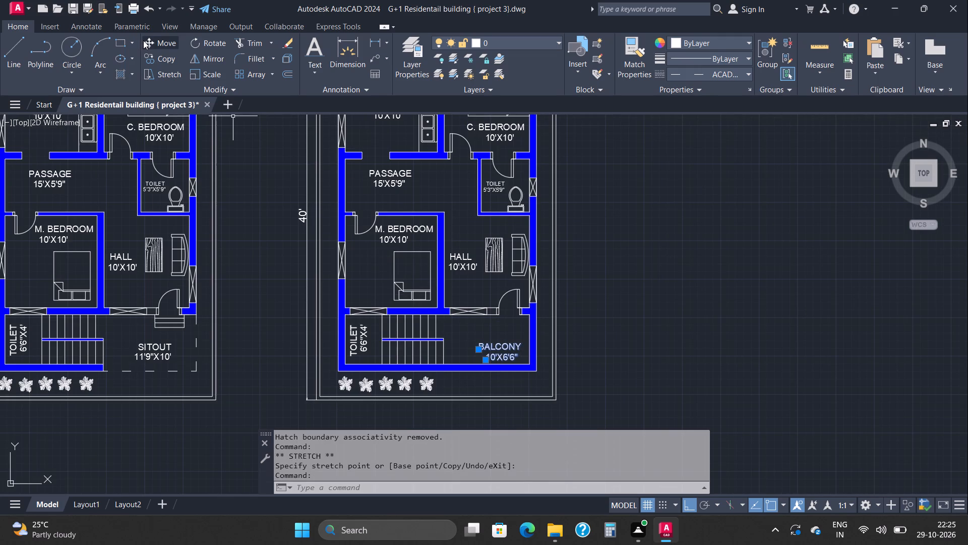
{"action": "left_click", "coordinate": [145, 40]}
{"action": "left_click", "coordinate": [484, 349]}
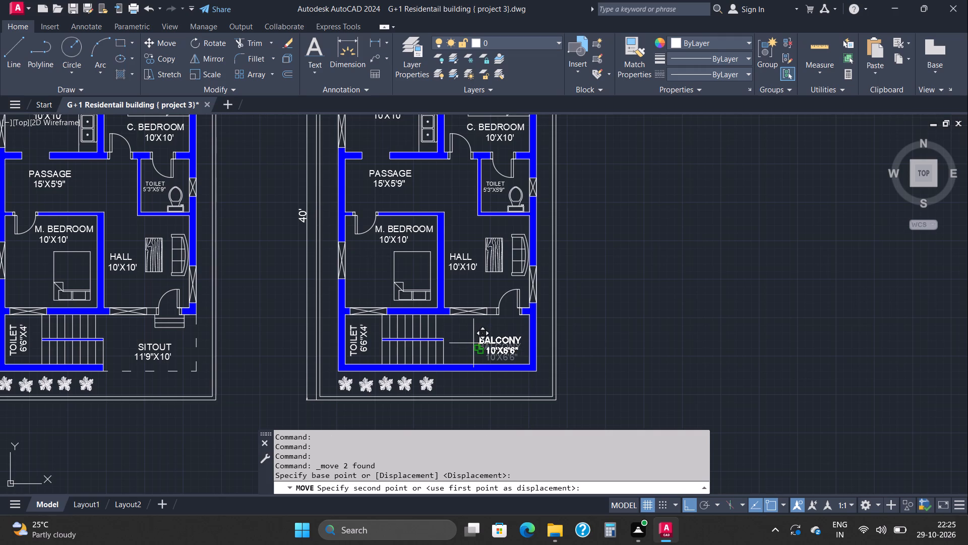
{"action": "left_click", "coordinate": [473, 343]}
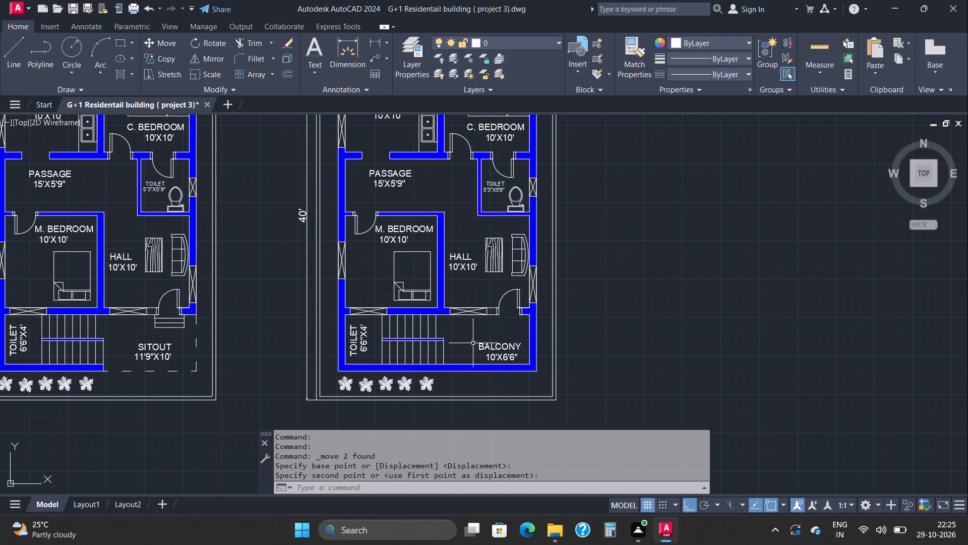
{"action": "left_click", "coordinate": [687, 502]}
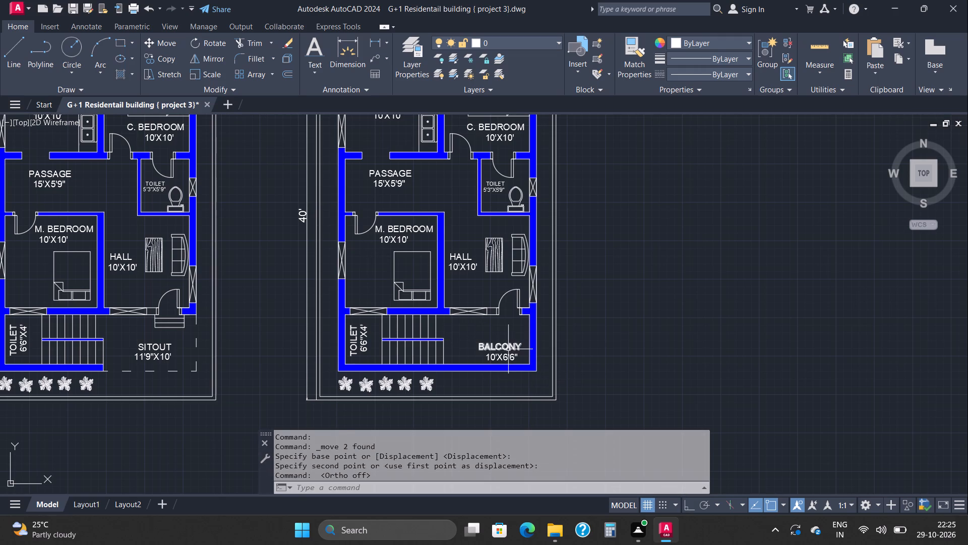
{"action": "left_click", "coordinate": [508, 349]}
{"action": "left_click", "coordinate": [504, 357]}
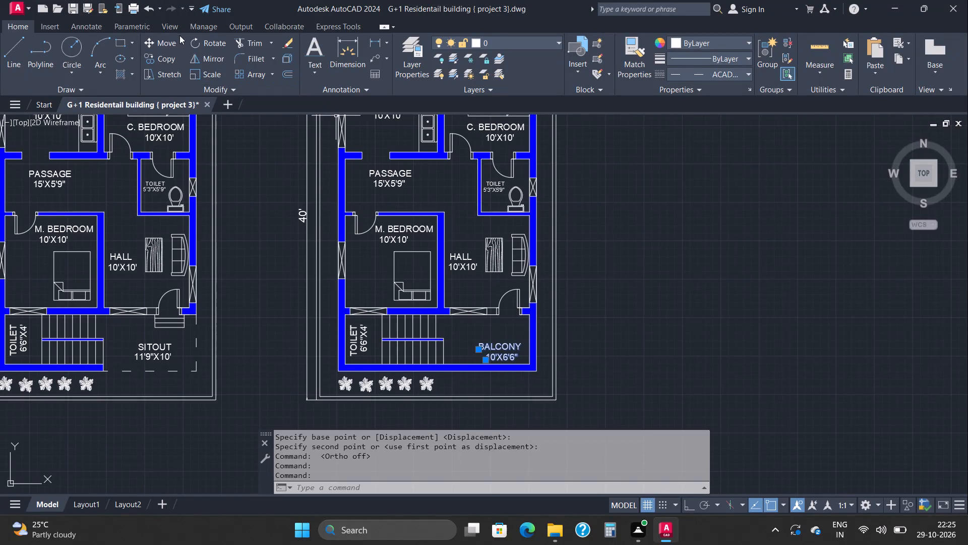
{"action": "left_click", "coordinate": [149, 38]}
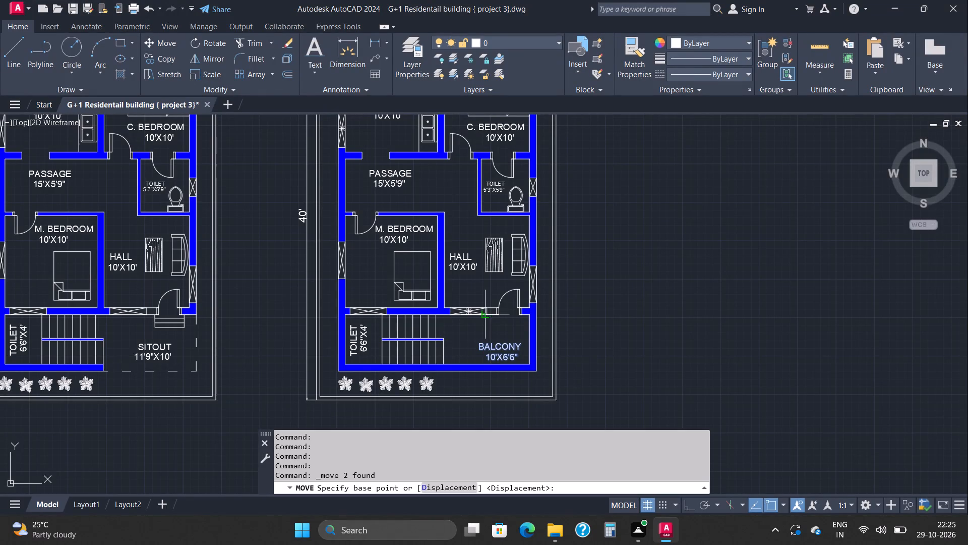
{"action": "left_click", "coordinate": [493, 344]}
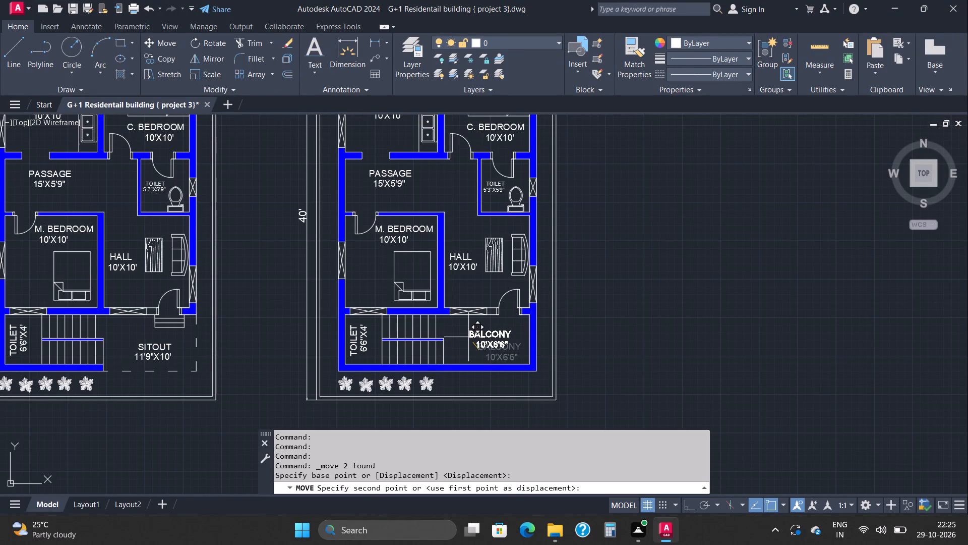
{"action": "left_click", "coordinate": [468, 337]}
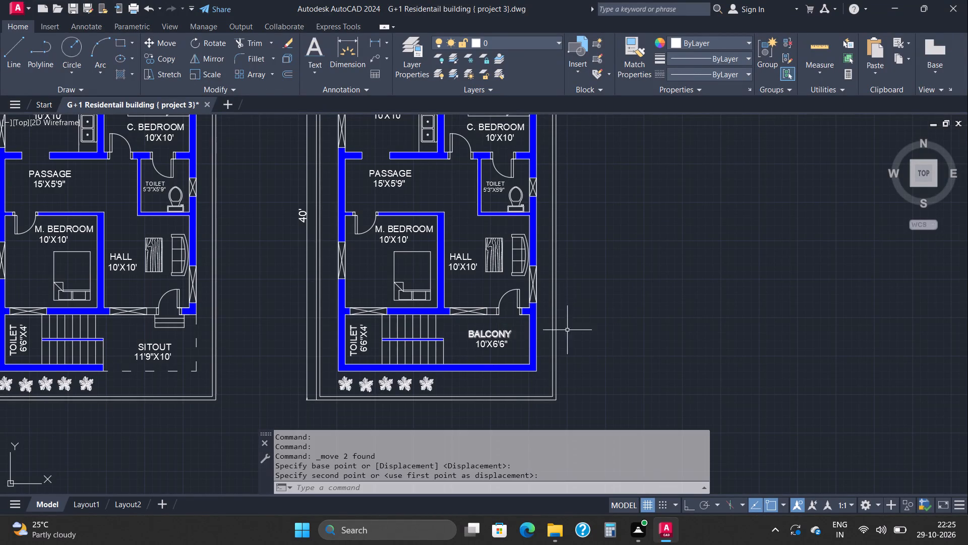
{"action": "scroll", "coordinate": [619, 322], "scroll_direction": "down", "scroll_amount": 1}
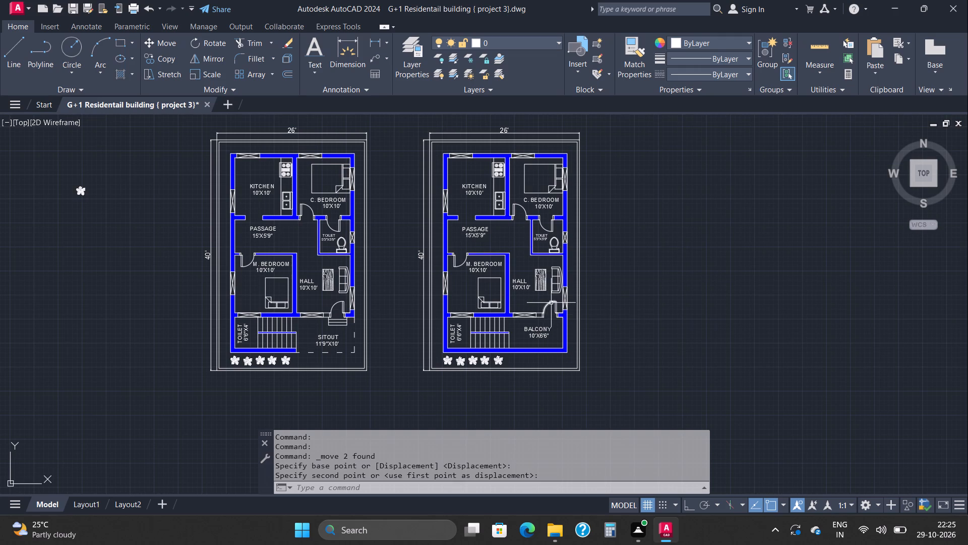
{"action": "key", "text": "Escape"}
{"action": "key", "text": "Escape"}
{"action": "key", "text": "Escape"}
{"action": "key", "text": "Escape"}
{"action": "key", "text": "Escape"}
{"action": "key", "text": "Escape"}
{"action": "key", "text": "Escape"}
{"action": "key", "text": "Escape"}
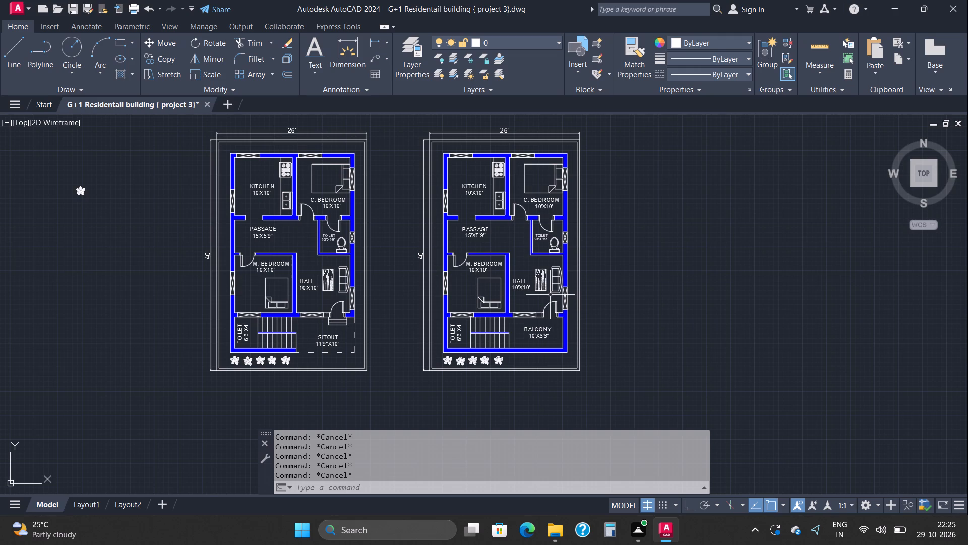
Erase the stray plant symbol lying west of the ground floor plan.
{"action": "left_click", "coordinate": [53, 180]}
{"action": "left_click", "coordinate": [97, 198]}
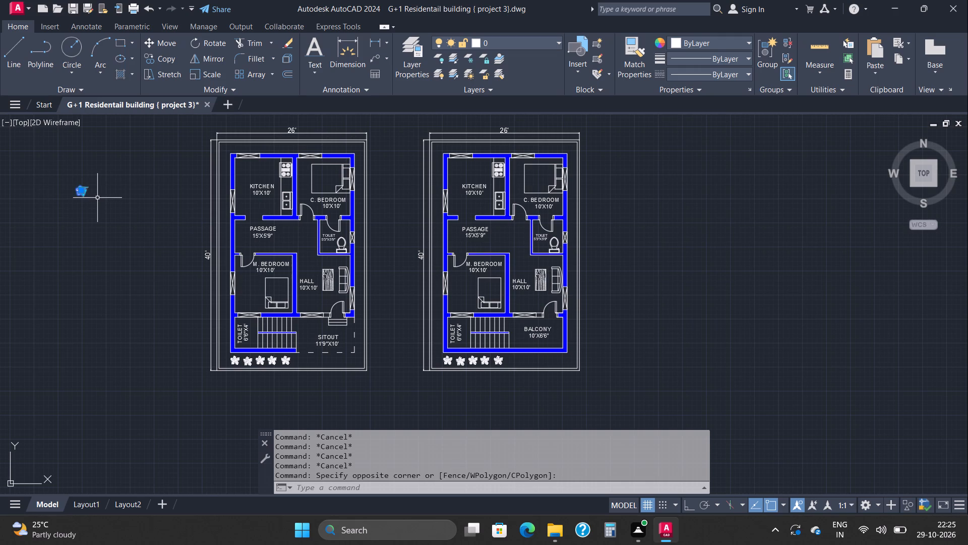
{"action": "key", "text": "Delete"}
{"action": "key", "text": "Delete"}
{"action": "key", "text": "Delete"}
{"action": "key", "text": "Delete"}
{"action": "key", "text": "Delete"}
{"action": "key", "text": "Delete"}
{"action": "key", "text": "Delete"}
{"action": "key", "text": "Delete"}
{"action": "key", "text": "Delete"}
{"action": "key", "text": "Delete"}
{"action": "key", "text": "Delete"}
{"action": "key", "text": "Delete"}
{"action": "key", "text": "Delete"}
{"action": "key", "text": "Delete"}
{"action": "key", "text": "Delete"}
{"action": "key", "text": "Delete"}
{"action": "key", "text": "Delete"}
{"action": "key", "text": "Delete"}
{"action": "key", "text": "Delete"}
{"action": "key", "text": "Delete"}
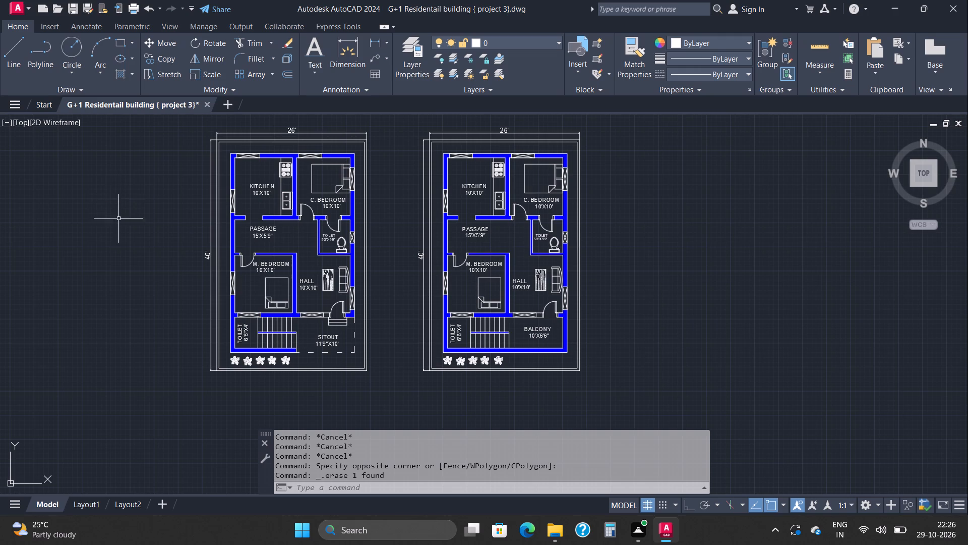
Copy the ground floor's KITCHEN label to the empty space just below that plan's south boundary, and turn Ortho on.
{"action": "middle_click_drag", "start_coordinate": [115, 240], "coordinate": [194, 205]}
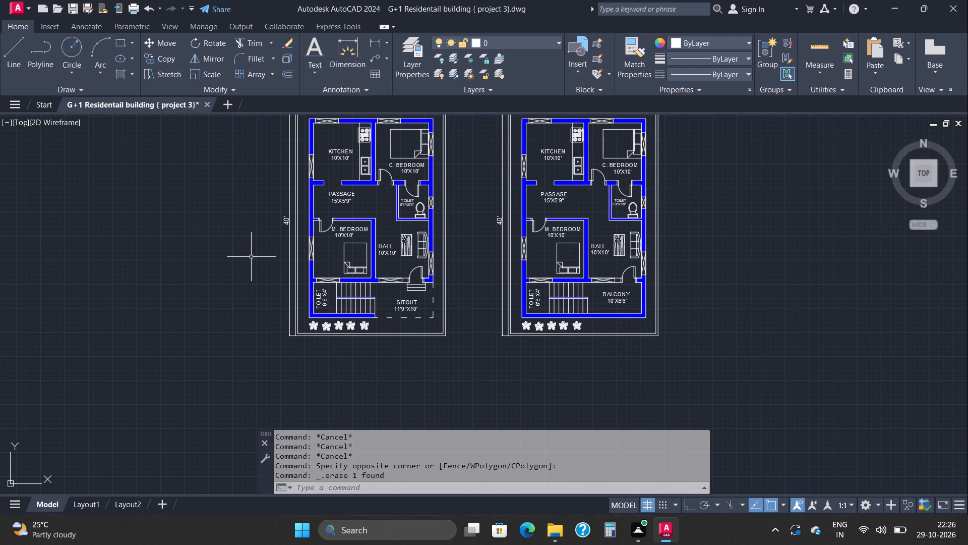
{"action": "key", "text": "Escape"}
{"action": "key", "text": "Escape"}
{"action": "key", "text": "Escape"}
{"action": "key", "text": "Escape"}
{"action": "key", "text": "Escape"}
{"action": "key", "text": "Escape"}
{"action": "key", "text": "Escape"}
{"action": "key", "text": "Escape"}
{"action": "key", "text": "Escape"}
{"action": "key", "text": "Escape"}
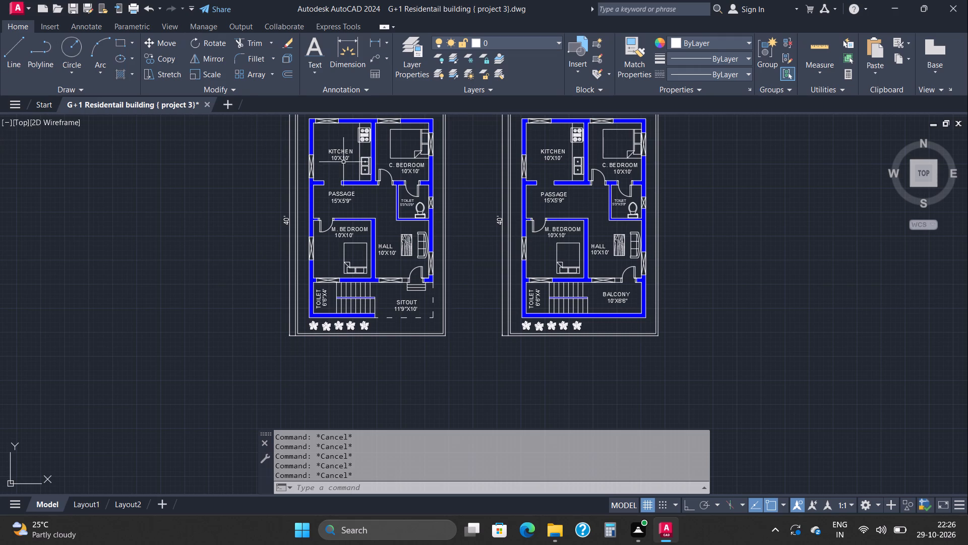
{"action": "scroll", "coordinate": [343, 157], "scroll_direction": "up", "scroll_amount": 3}
{"action": "left_click", "coordinate": [329, 133]}
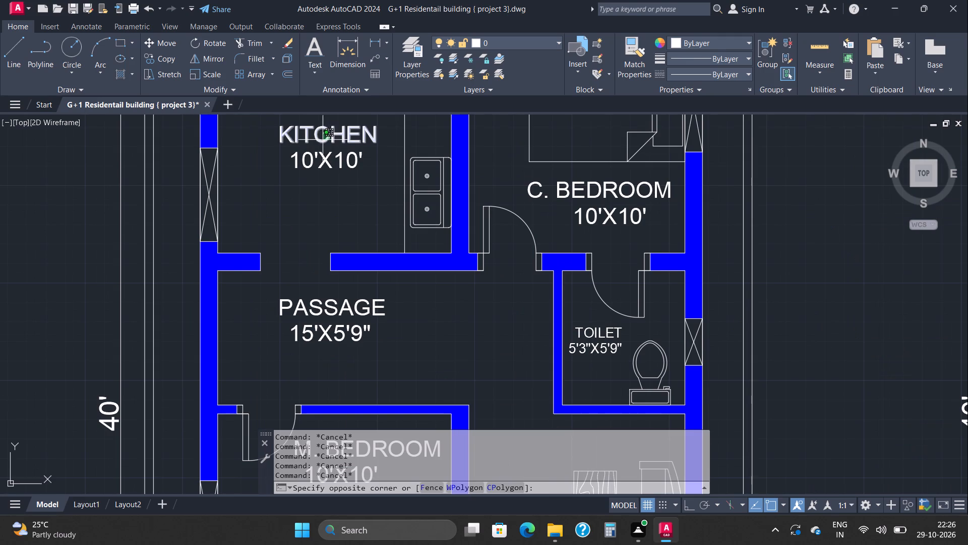
{"action": "left_click", "coordinate": [281, 134]}
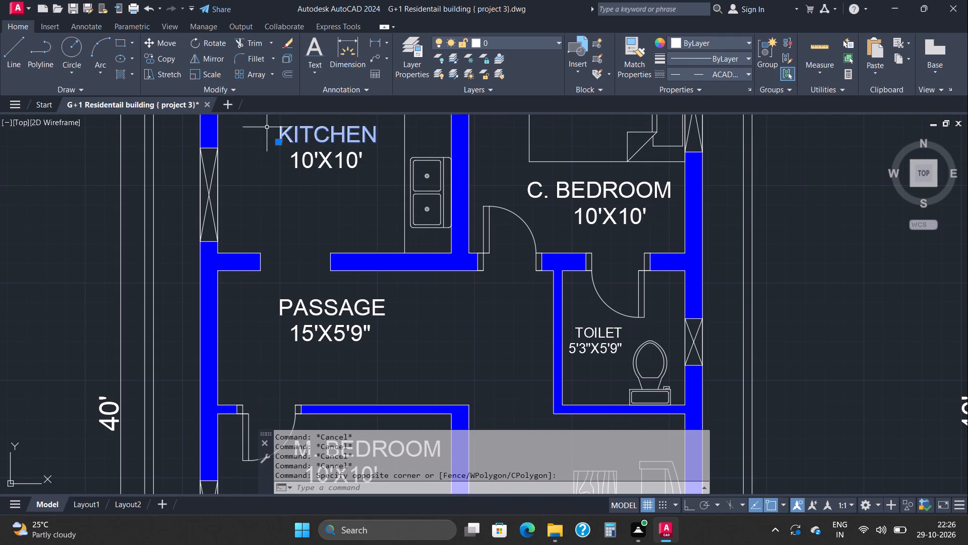
{"action": "left_click", "coordinate": [160, 56]}
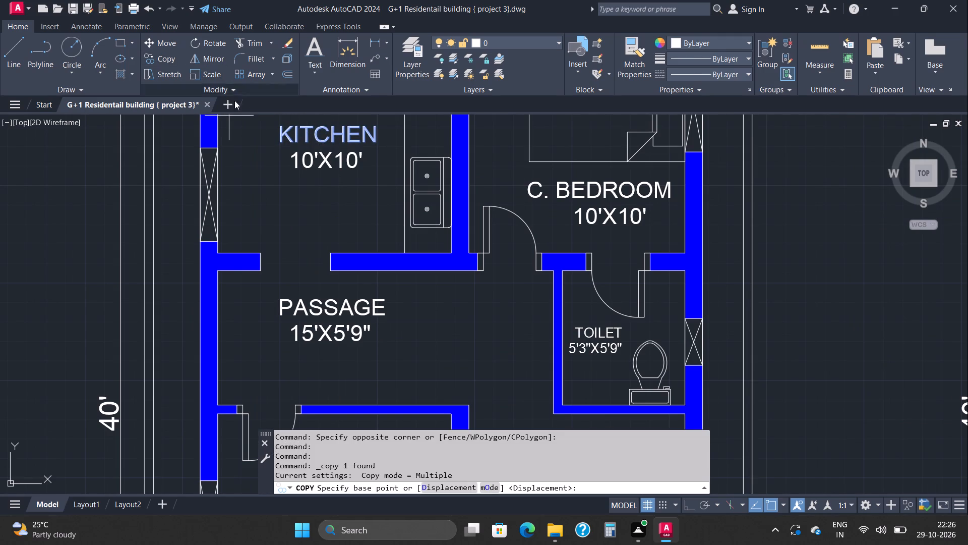
{"action": "left_click", "coordinate": [284, 132]}
{"action": "middle_click_drag", "start_coordinate": [289, 227], "coordinate": [290, 220]}
{"action": "scroll", "coordinate": [291, 220], "scroll_direction": "down", "scroll_amount": 3}
{"action": "middle_click_drag", "start_coordinate": [290, 220], "coordinate": [291, 219]}
{"action": "middle_click_drag", "start_coordinate": [301, 402], "coordinate": [334, 260]}
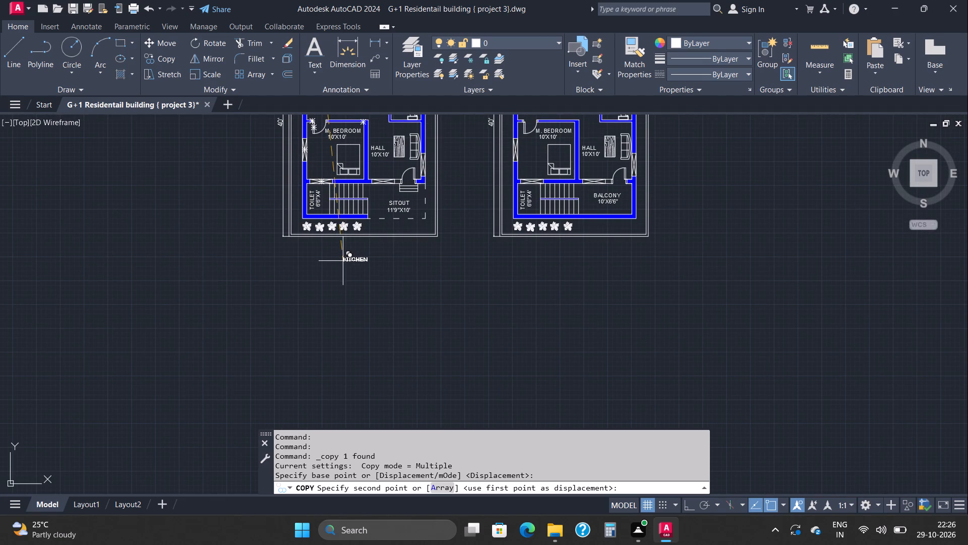
{"action": "left_click", "coordinate": [349, 261]}
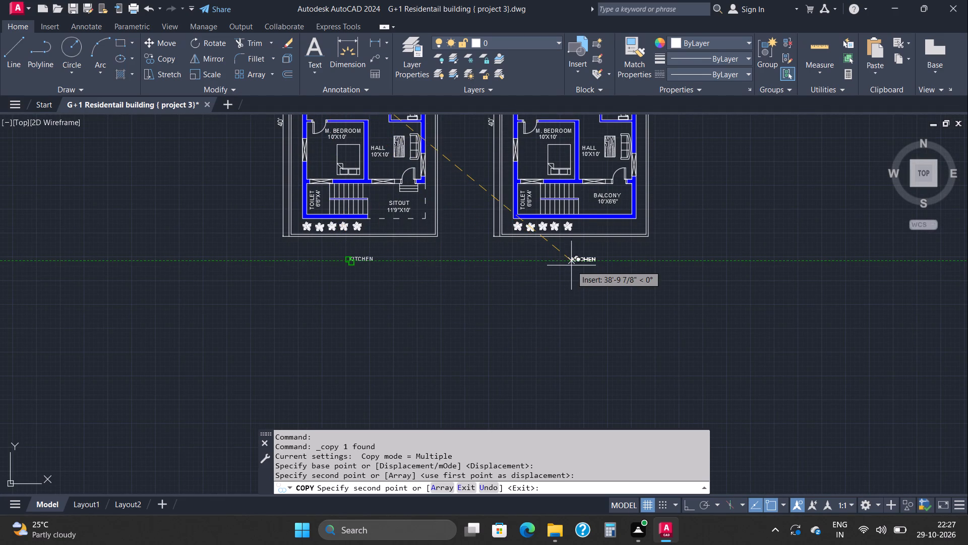
{"action": "left_click", "coordinate": [686, 506]}
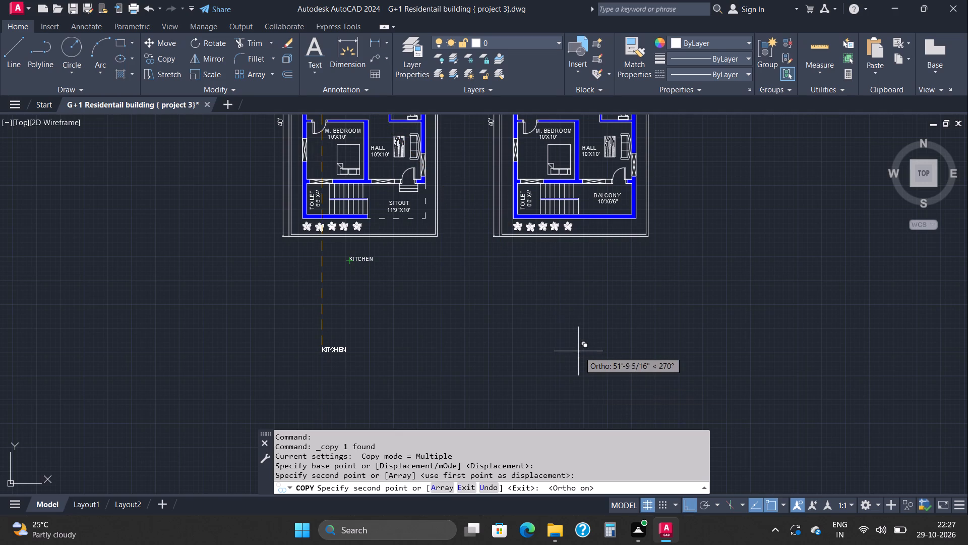
{"action": "key", "text": "Escape"}
{"action": "key", "text": "Escape"}
{"action": "key", "text": "Escape"}
{"action": "key", "text": "Escape"}
{"action": "key", "text": "Escape"}
{"action": "key", "text": "Escape"}
{"action": "key", "text": "Escape"}
{"action": "key", "text": "Escape"}
{"action": "key", "text": "Escape"}
{"action": "key", "text": "Escape"}
{"action": "key", "text": "Escape"}
{"action": "key", "text": "Escape"}
{"action": "key", "text": "Escape"}
Copy the KITCHEN text below the ground floor plan about 38'8" straight east, placing it beneath the upper floor plan.
{"action": "scroll", "coordinate": [372, 263], "scroll_direction": "up", "scroll_amount": 2}
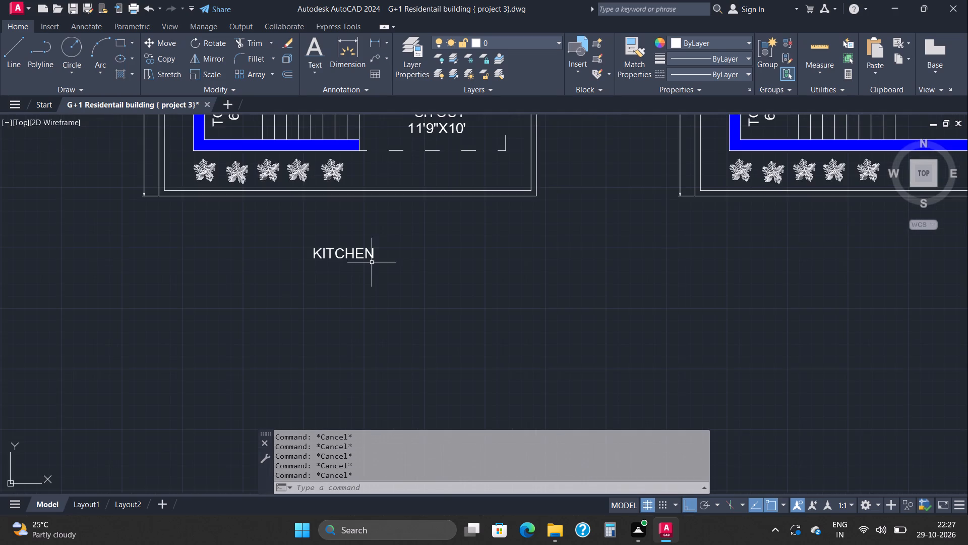
{"action": "left_click", "coordinate": [361, 255]}
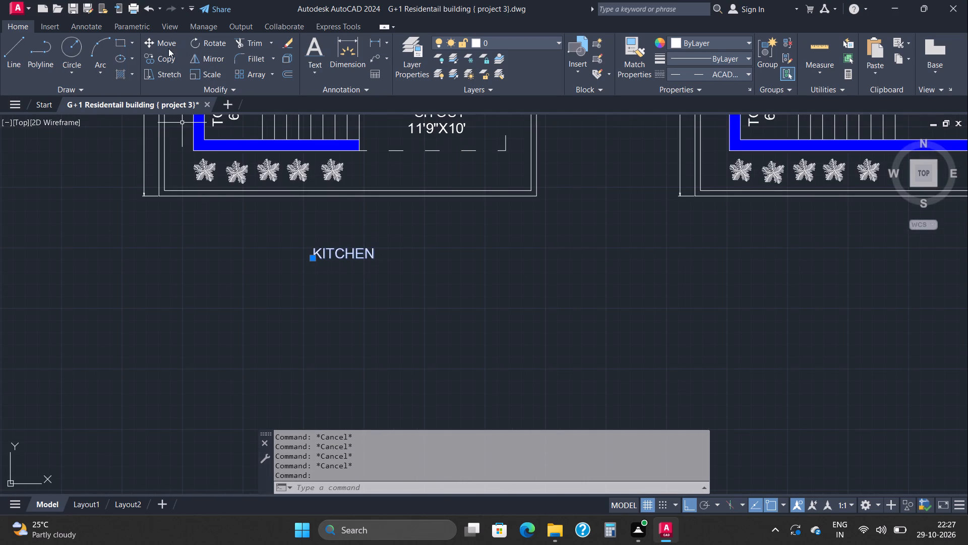
{"action": "left_click", "coordinate": [147, 53]}
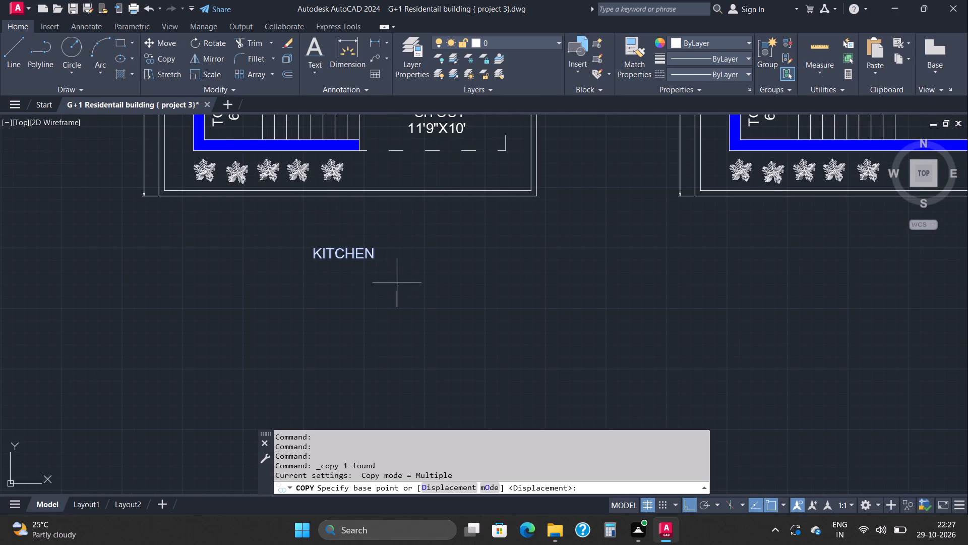
{"action": "left_click", "coordinate": [345, 259]}
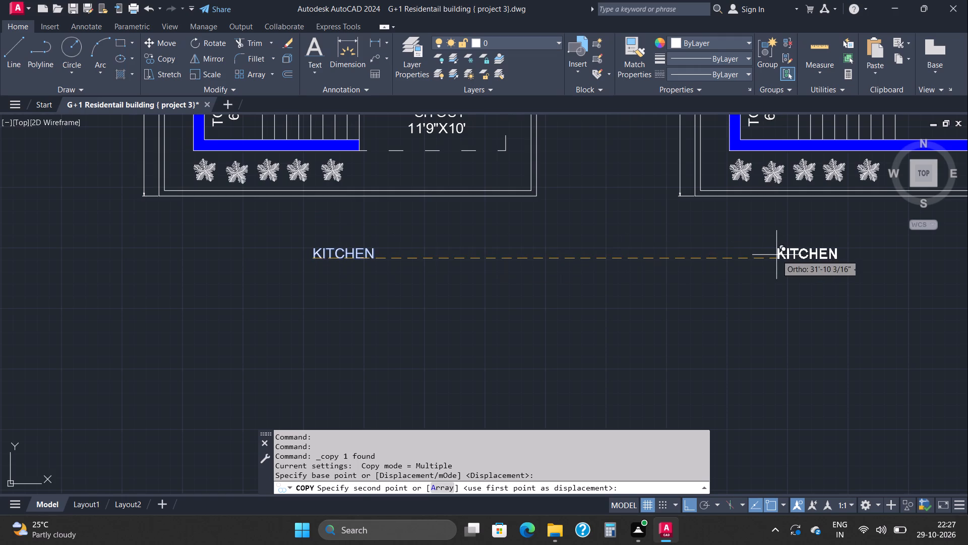
{"action": "scroll", "coordinate": [795, 254], "scroll_direction": "down", "scroll_amount": 2}
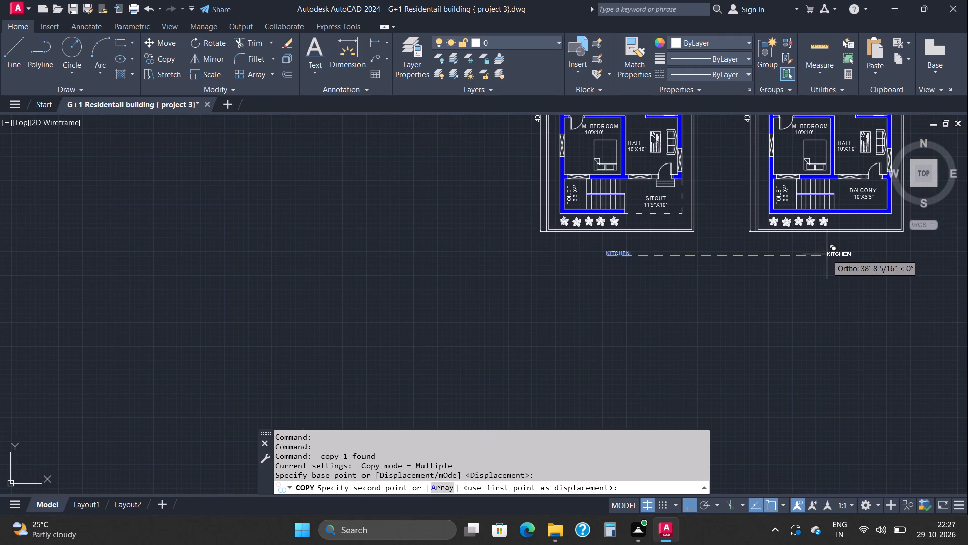
{"action": "left_click", "coordinate": [828, 254]}
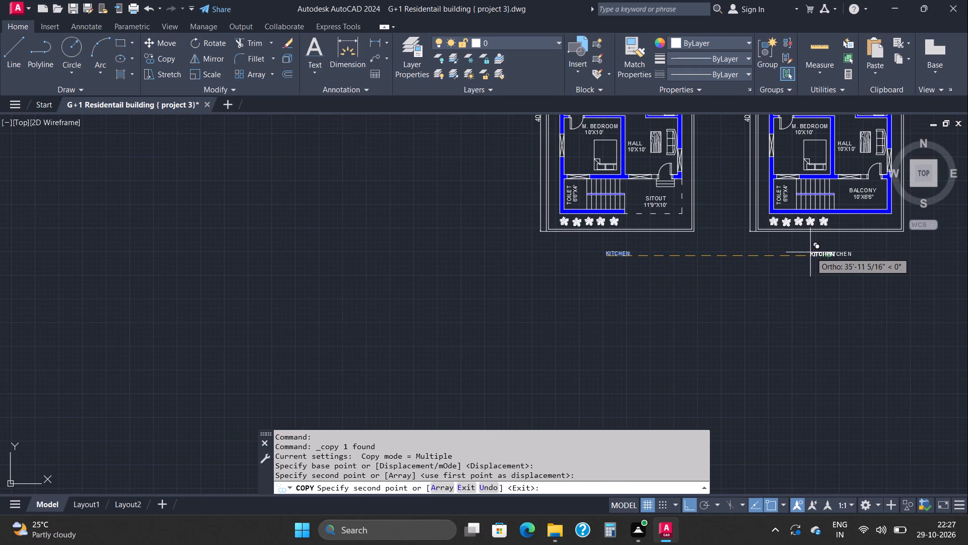
{"action": "key", "text": "Escape"}
{"action": "key", "text": "Escape"}
{"action": "key", "text": "Escape"}
{"action": "key", "text": "Escape"}
{"action": "key", "text": "Escape"}
{"action": "key", "text": "Escape"}
{"action": "key", "text": "Escape"}
{"action": "key", "text": "Escape"}
{"action": "key", "text": "Escape"}
{"action": "key", "text": "Escape"}
{"action": "key", "text": "Escape"}
{"action": "key", "text": "Escape"}
{"action": "key", "text": "Escape"}
{"action": "key", "text": "Escape"}
{"action": "key", "text": "Escape"}
{"action": "key", "text": "Escape"}
{"action": "key", "text": "Escape"}
{"action": "key", "text": "Escape"}
{"action": "key", "text": "Escape"}
{"action": "key", "text": "Escape"}
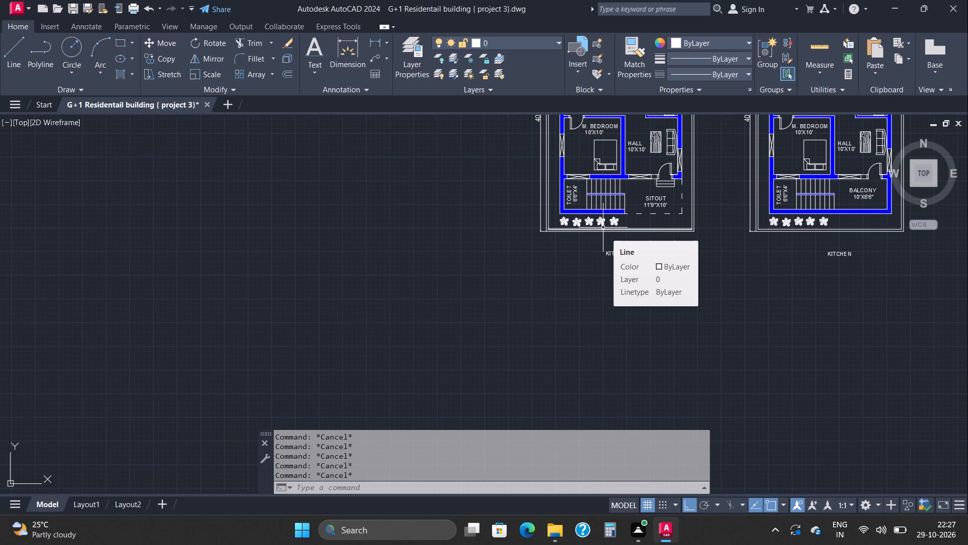
{"action": "key", "text": "Escape"}
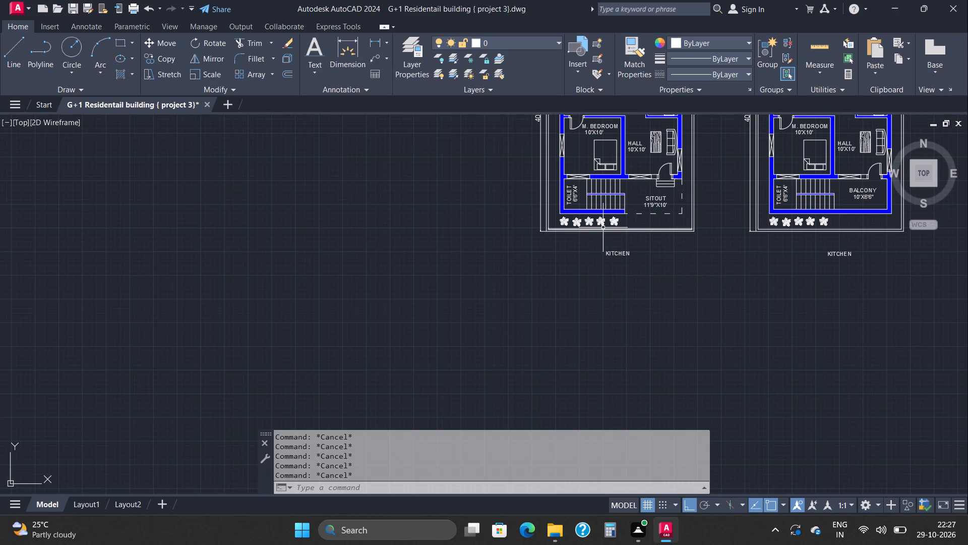
Change the KITCHEN text below the ground floor plan to GROUND FLOOR PLAN.
{"action": "scroll", "coordinate": [601, 259], "scroll_direction": "up", "scroll_amount": 2}
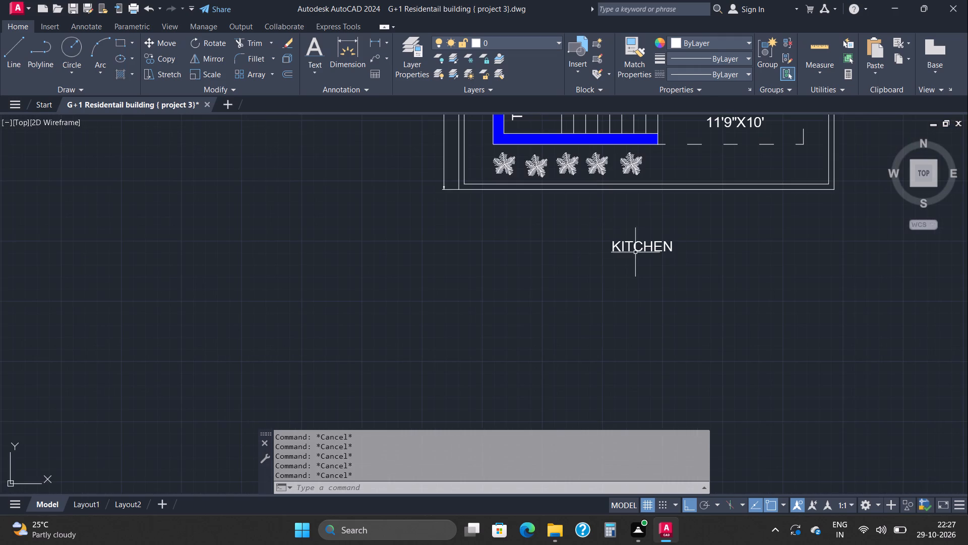
{"action": "double_click", "coordinate": [666, 251]}
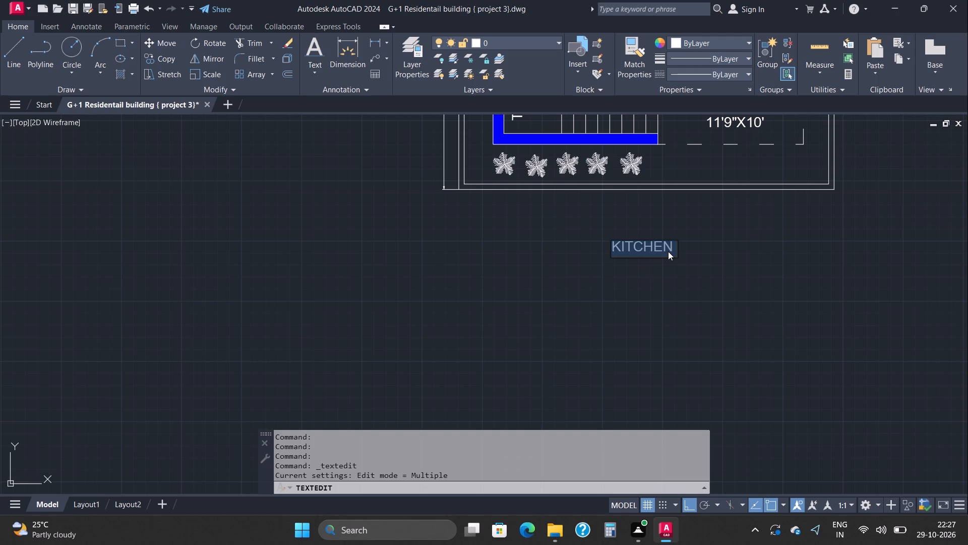
{"action": "key", "text": "g"}
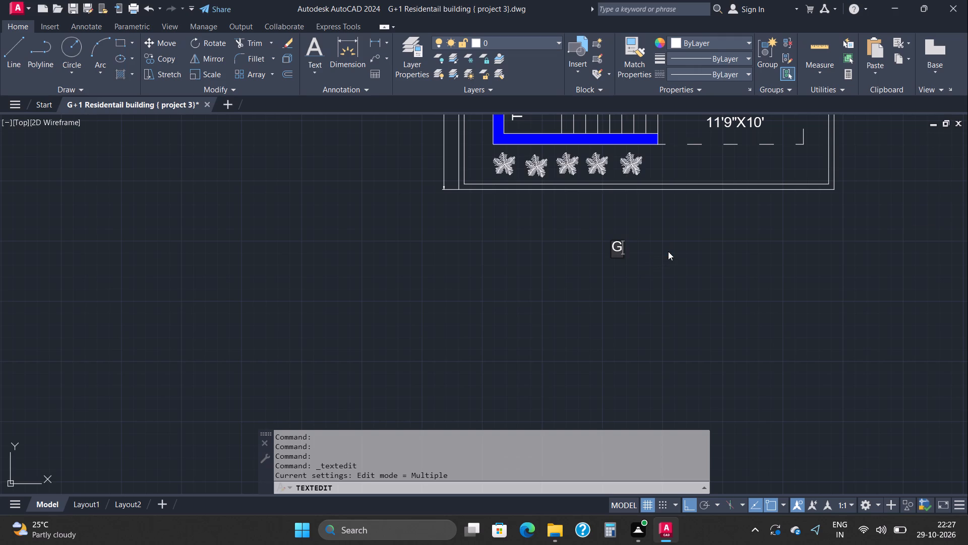
{"action": "type", "text": "ROUNF"}
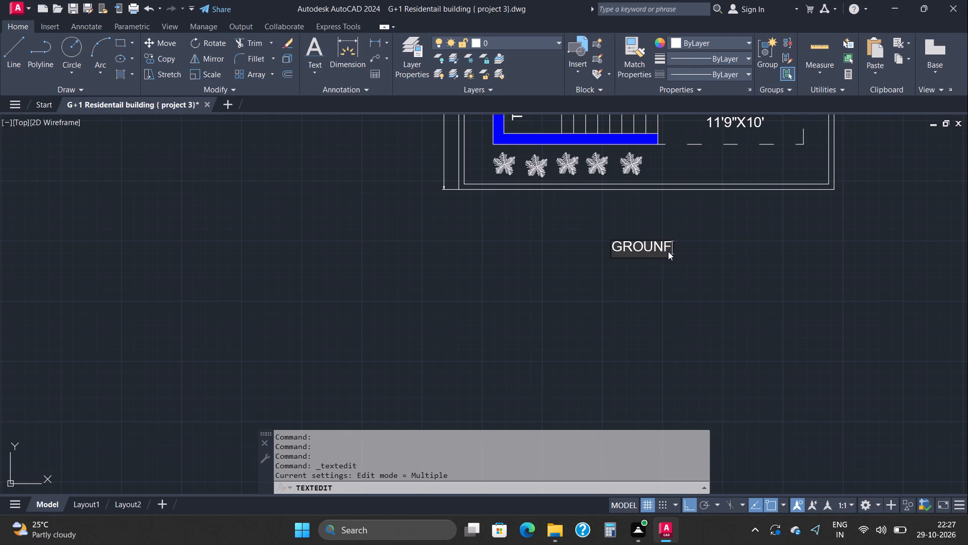
{"action": "key", "text": "BackSpace"}
{"action": "type", "text": "D"}
{"action": "key", "text": "space"}
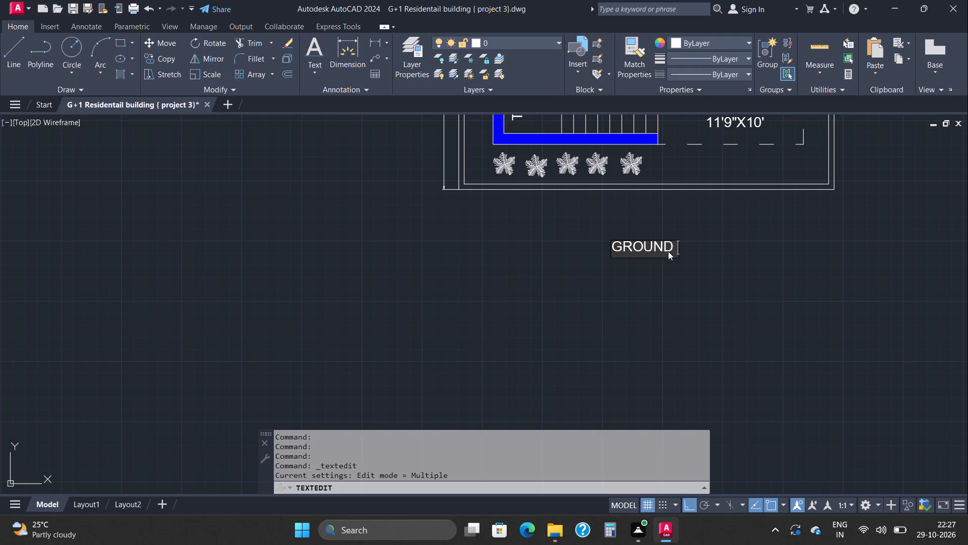
{"action": "type", "text": "FLOO"}
{"action": "type", "text": "R PLAN"}
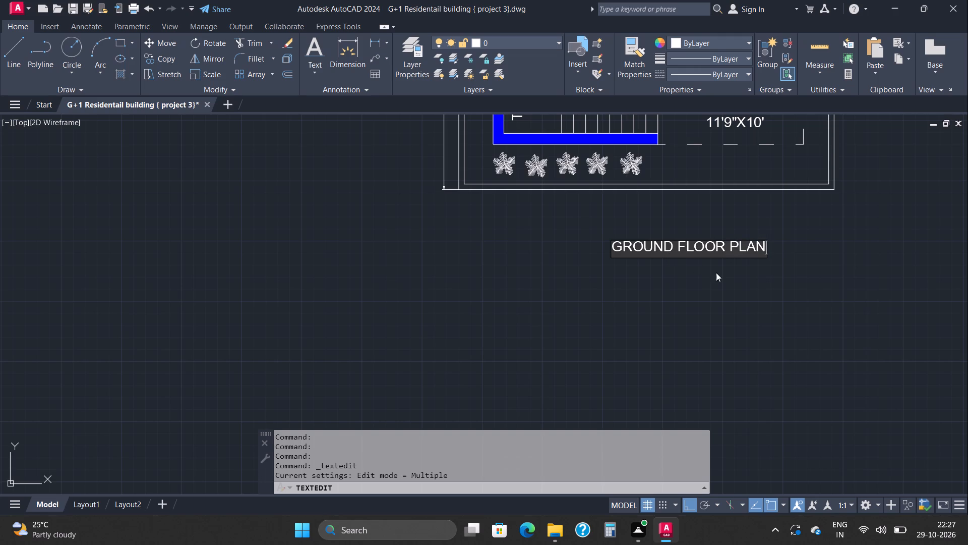
{"action": "left_click", "coordinate": [717, 274]}
Change the KITCHEN text below the upper floor plan to FIRST FLOOR PLAN and leave text editing.
{"action": "scroll", "coordinate": [767, 253], "scroll_direction": "down", "scroll_amount": 2}
{"action": "middle_click_drag", "start_coordinate": [788, 259], "coordinate": [687, 257]}
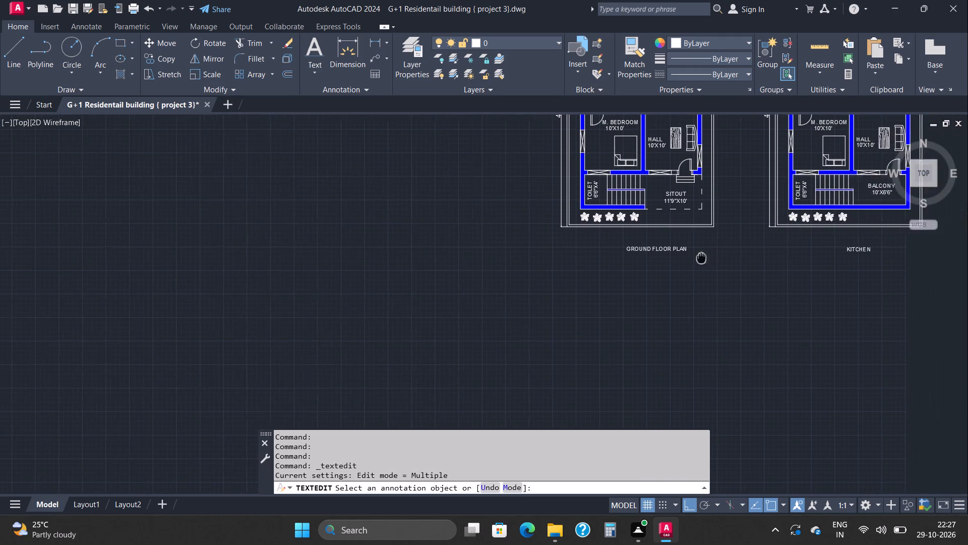
{"action": "middle_click_drag", "start_coordinate": [687, 257], "coordinate": [625, 256]}
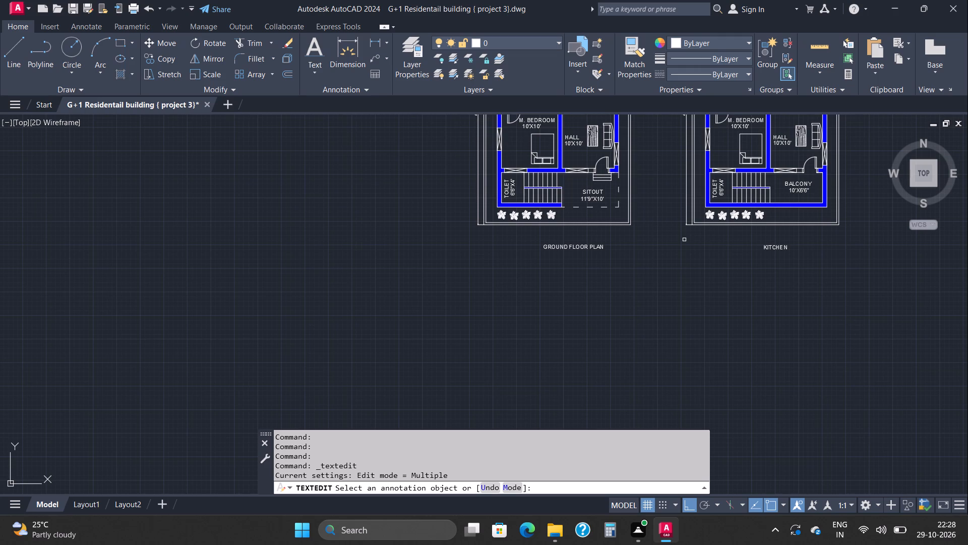
{"action": "double_click", "coordinate": [781, 248]}
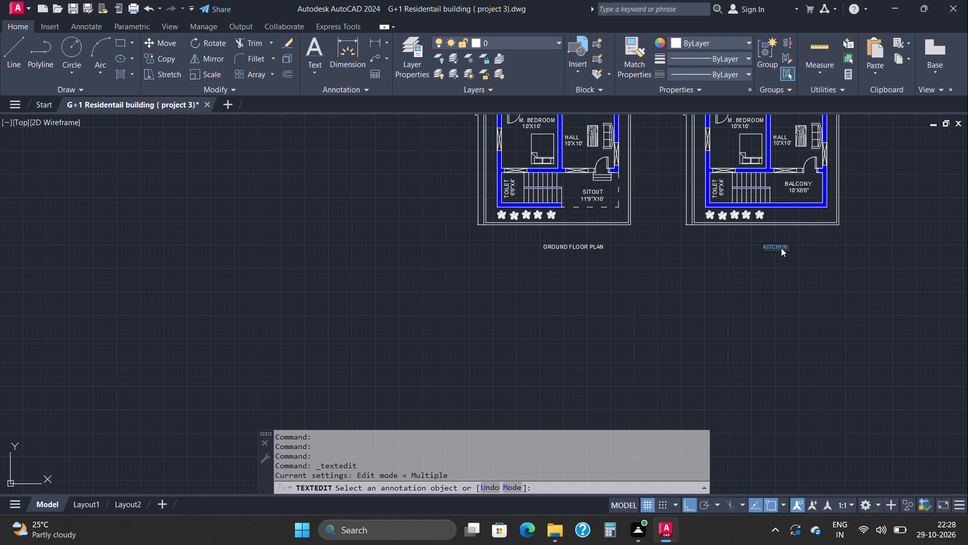
{"action": "key", "text": "f"}
{"action": "type", "text": "IRST"}
{"action": "key", "text": "space"}
{"action": "type", "text": "FLORR"}
{"action": "key", "text": "space"}
{"action": "key", "text": "BackSpace"}
{"action": "key", "text": "BackSpace"}
{"action": "key", "text": "BackSpace"}
{"action": "type", "text": "OR"}
{"action": "key", "text": "space"}
{"action": "type", "text": "PLAN"}
{"action": "left_click", "coordinate": [700, 272]}
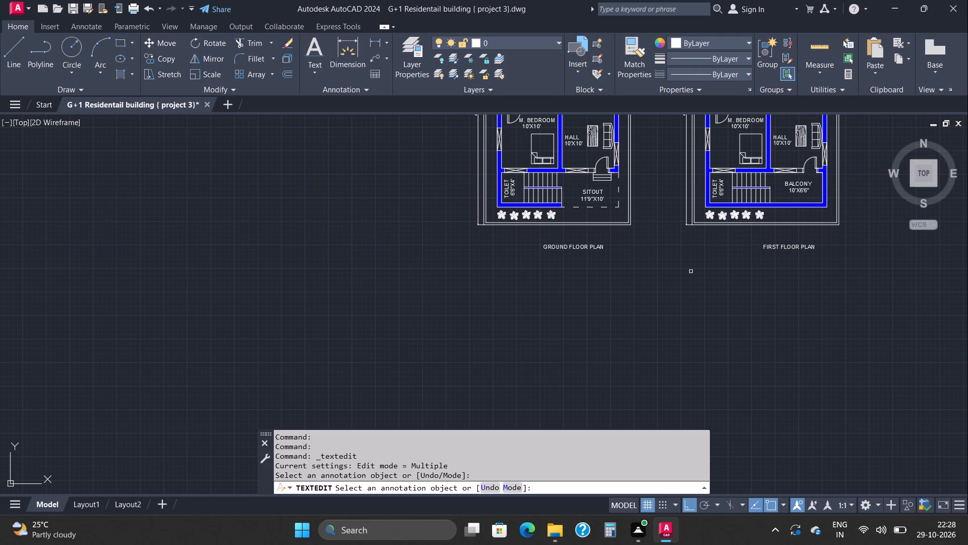
{"action": "key", "text": "Escape"}
{"action": "key", "text": "Escape"}
{"action": "key", "text": "Escape"}
{"action": "key", "text": "Escape"}
{"action": "key", "text": "Escape"}
{"action": "key", "text": "Escape"}
{"action": "key", "text": "Escape"}
{"action": "key", "text": "Escape"}
{"action": "key", "text": "Escape"}
{"action": "key", "text": "Escape"}
{"action": "key", "text": "Escape"}
{"action": "key", "text": "Escape"}
Move the GROUND FLOOR PLAN title about 4'5" straight west, beneath the ground floor plan.
{"action": "scroll", "coordinate": [618, 246], "scroll_direction": "up", "scroll_amount": 2}
{"action": "scroll", "coordinate": [618, 243], "scroll_direction": "down", "scroll_amount": 2}
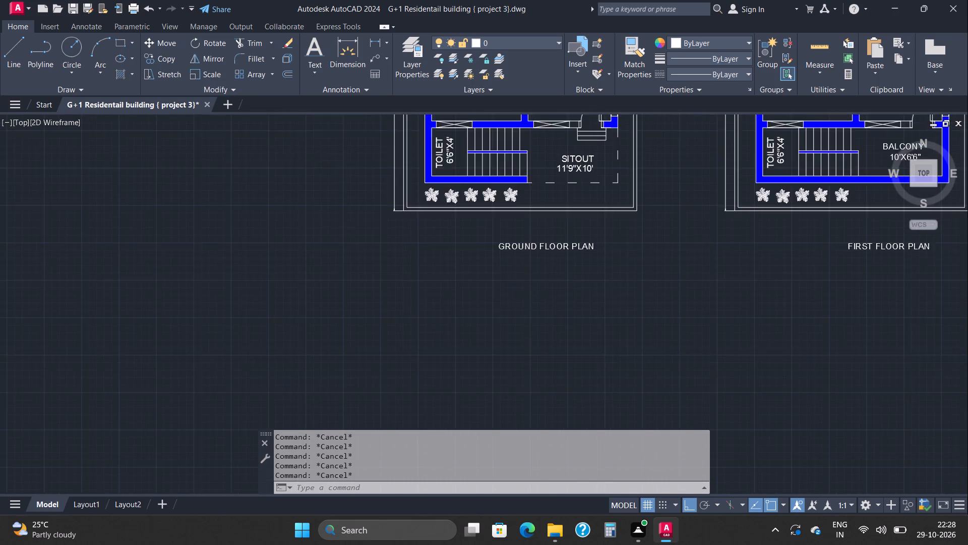
{"action": "left_click", "coordinate": [525, 236]}
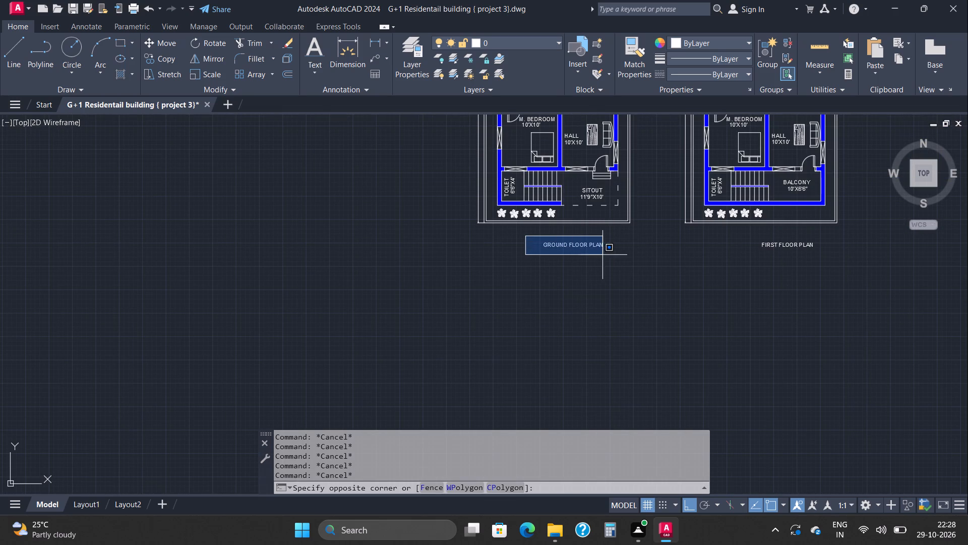
{"action": "left_click", "coordinate": [629, 255]}
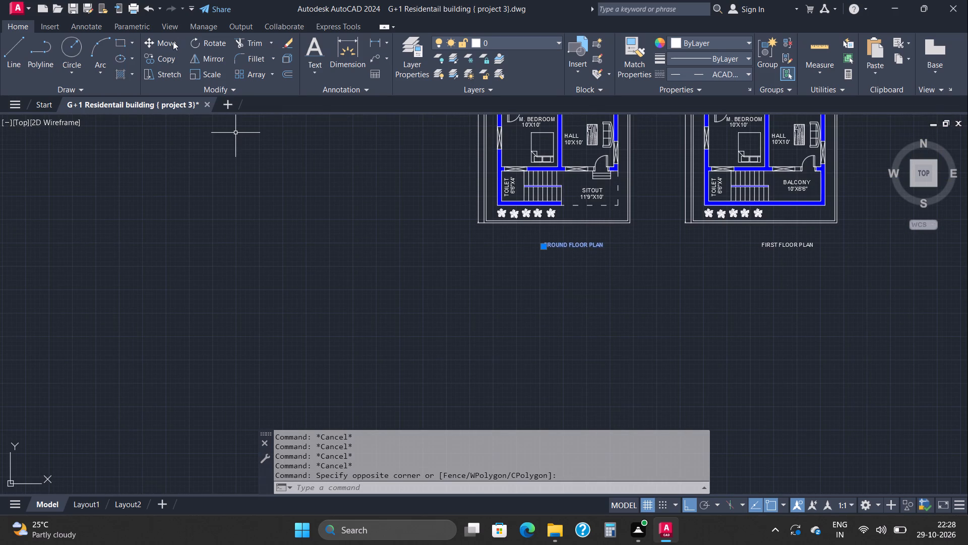
{"action": "left_click", "coordinate": [155, 40]}
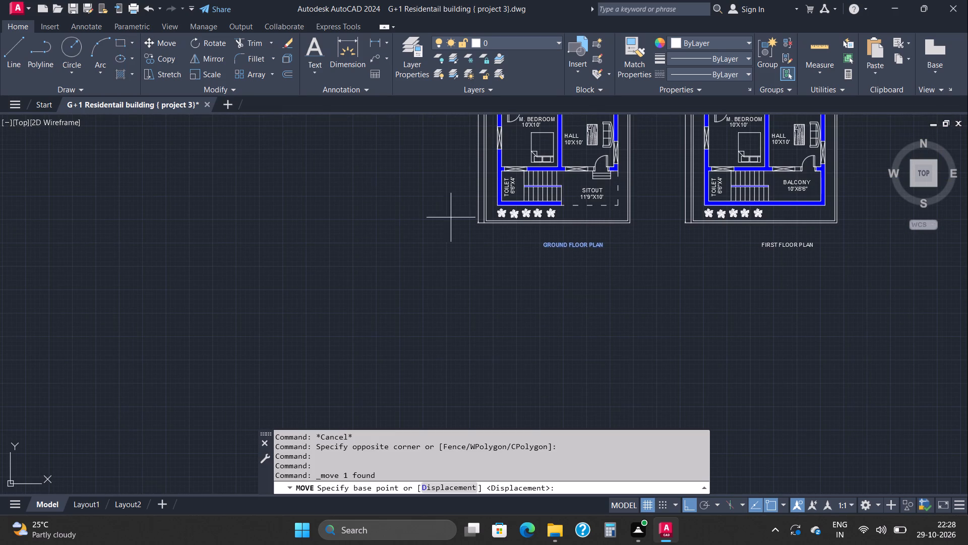
{"action": "left_click", "coordinate": [547, 244]}
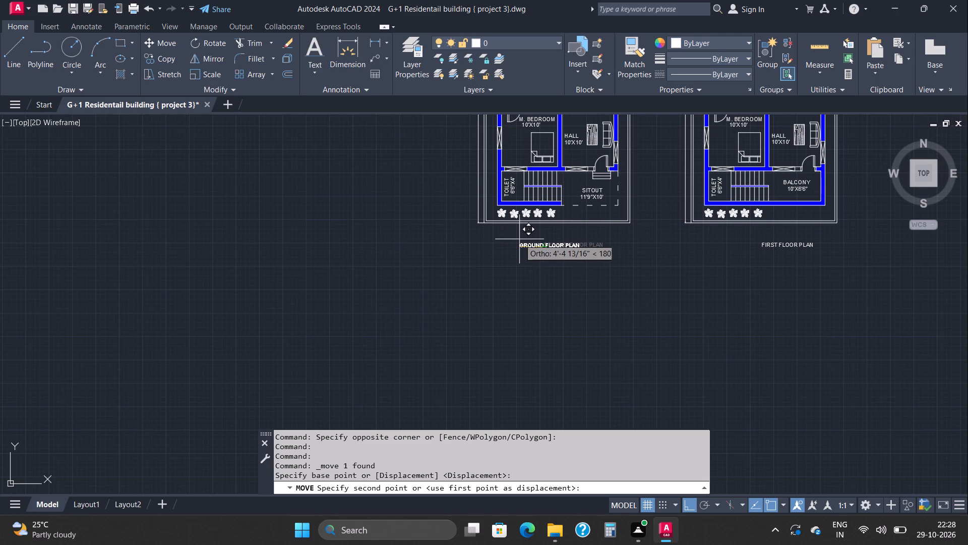
{"action": "left_click", "coordinate": [520, 239]}
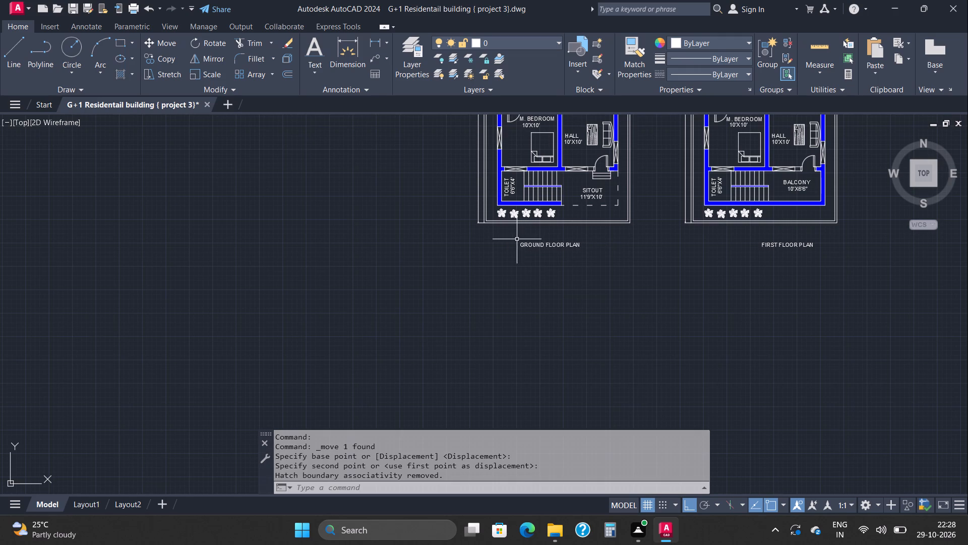
Scale the GROUND FLOOR PLAN title up to about one and a half times its size from its west end.
{"action": "left_click", "coordinate": [503, 236]}
{"action": "left_click", "coordinate": [594, 262]}
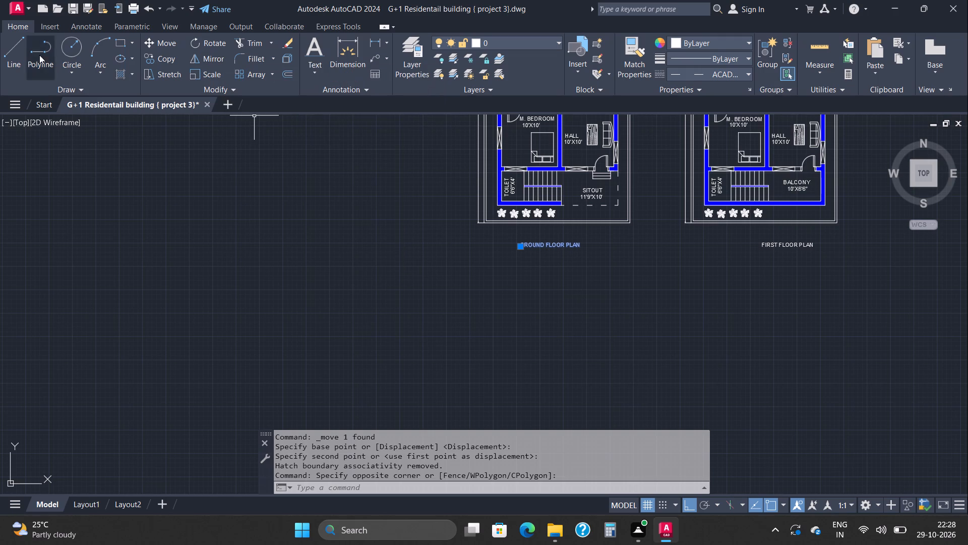
{"action": "left_click", "coordinate": [193, 74]}
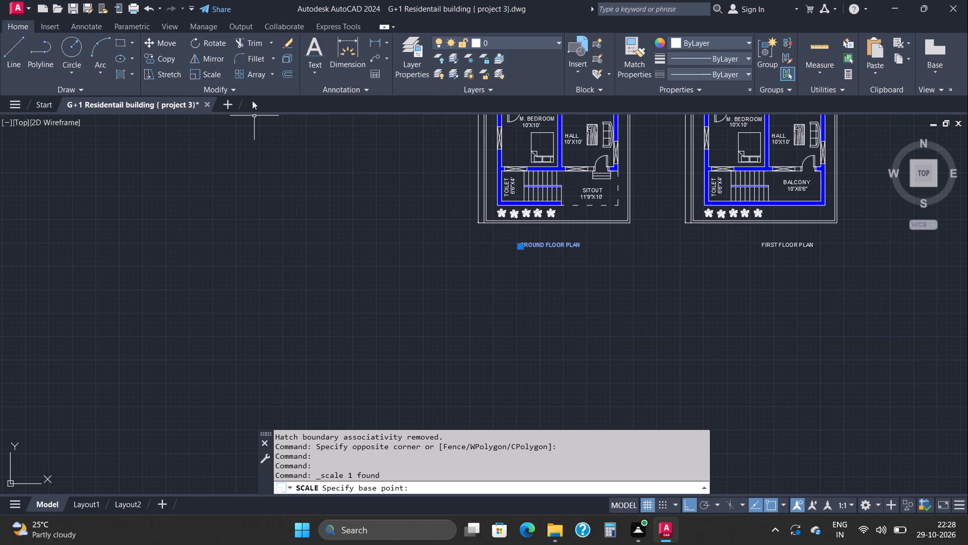
{"action": "left_click", "coordinate": [516, 250]}
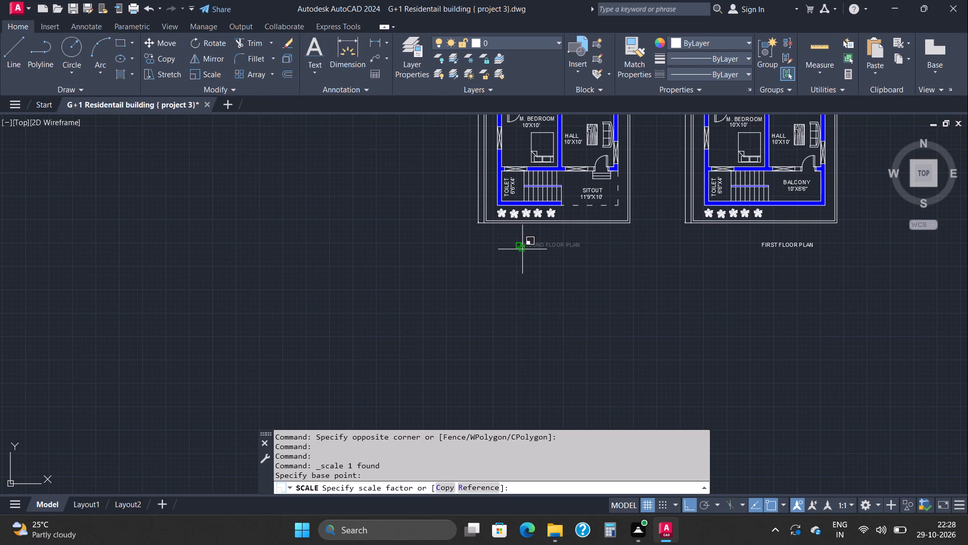
{"action": "left_click", "coordinate": [565, 260]}
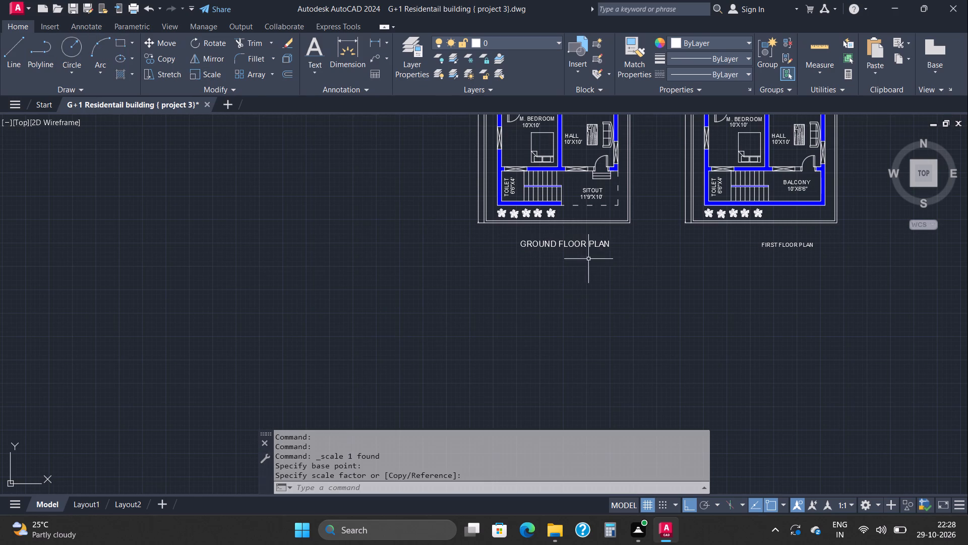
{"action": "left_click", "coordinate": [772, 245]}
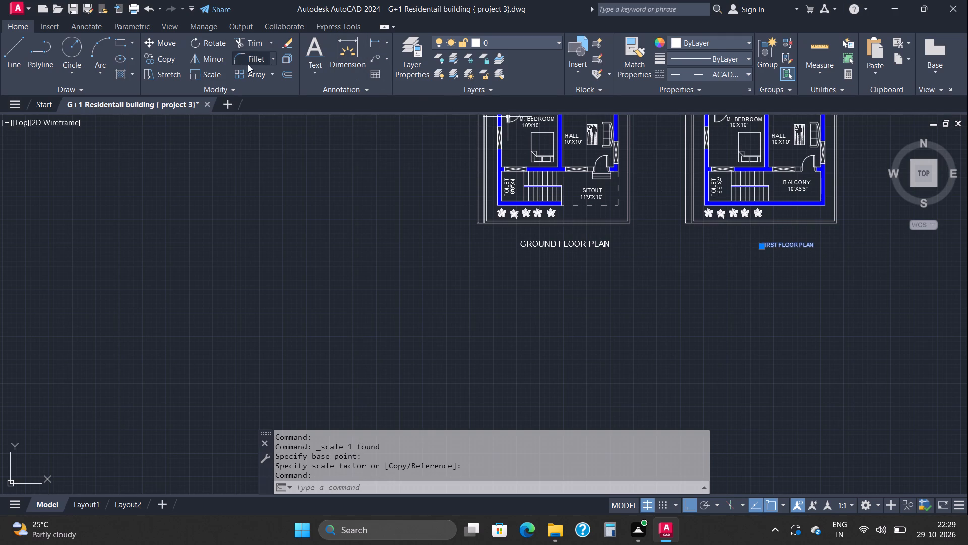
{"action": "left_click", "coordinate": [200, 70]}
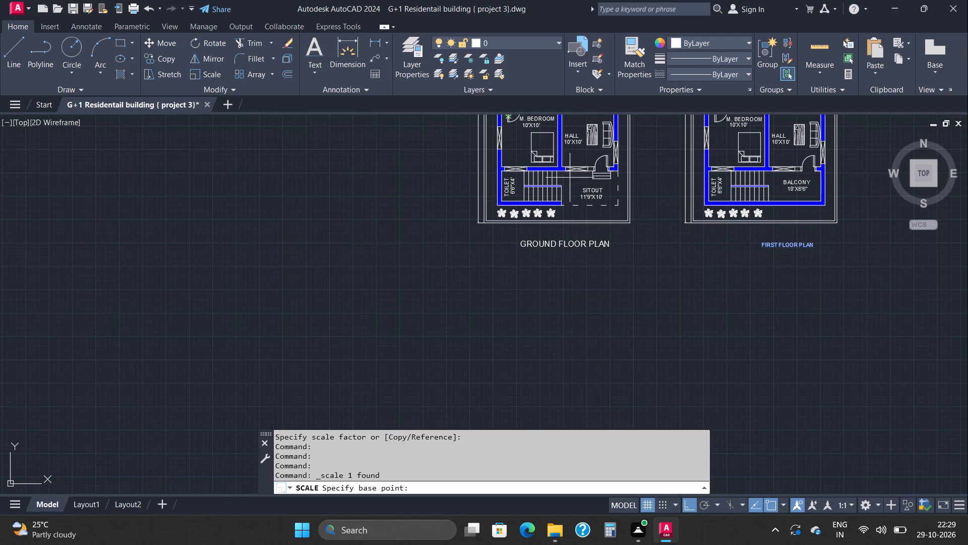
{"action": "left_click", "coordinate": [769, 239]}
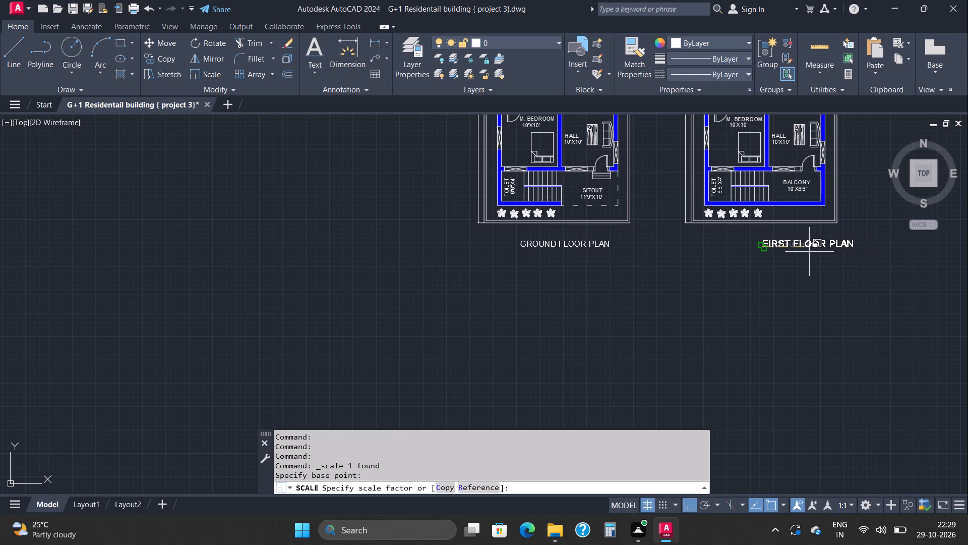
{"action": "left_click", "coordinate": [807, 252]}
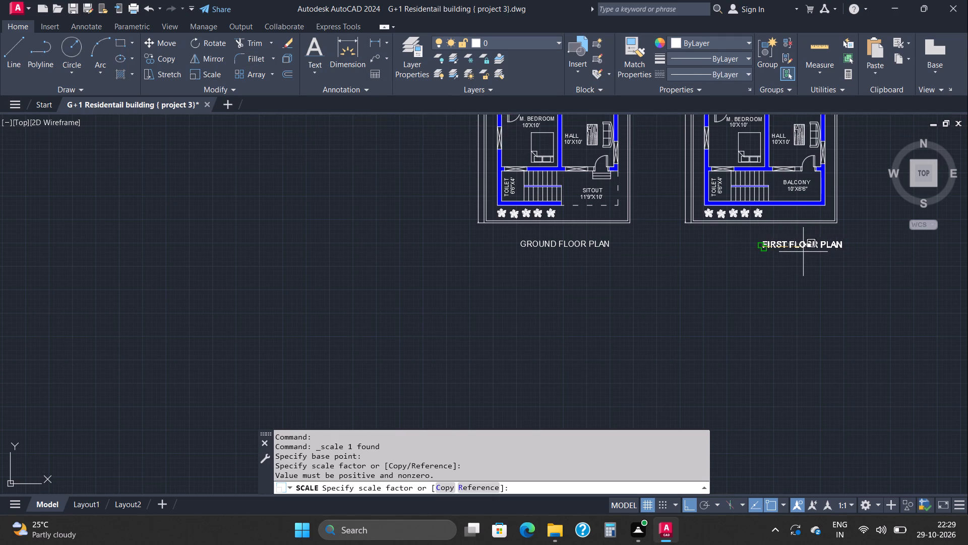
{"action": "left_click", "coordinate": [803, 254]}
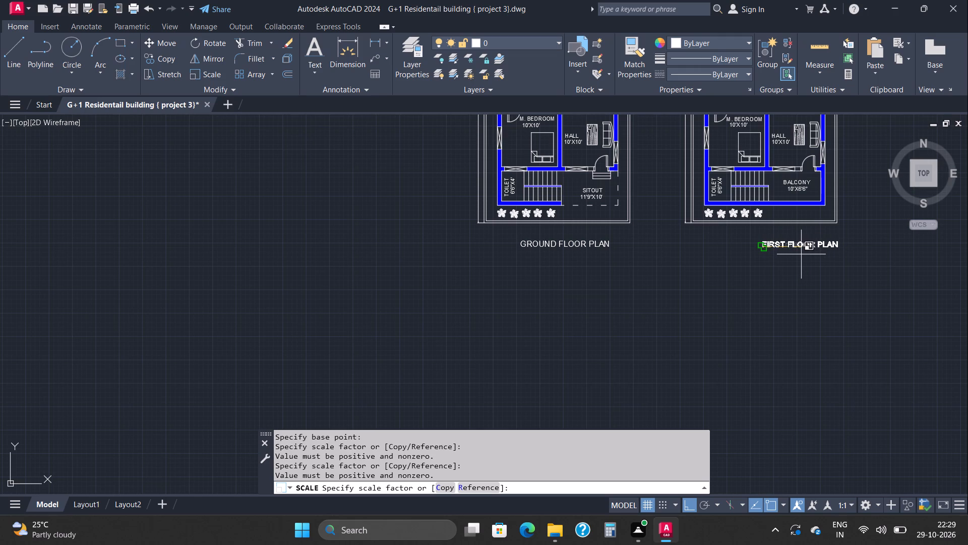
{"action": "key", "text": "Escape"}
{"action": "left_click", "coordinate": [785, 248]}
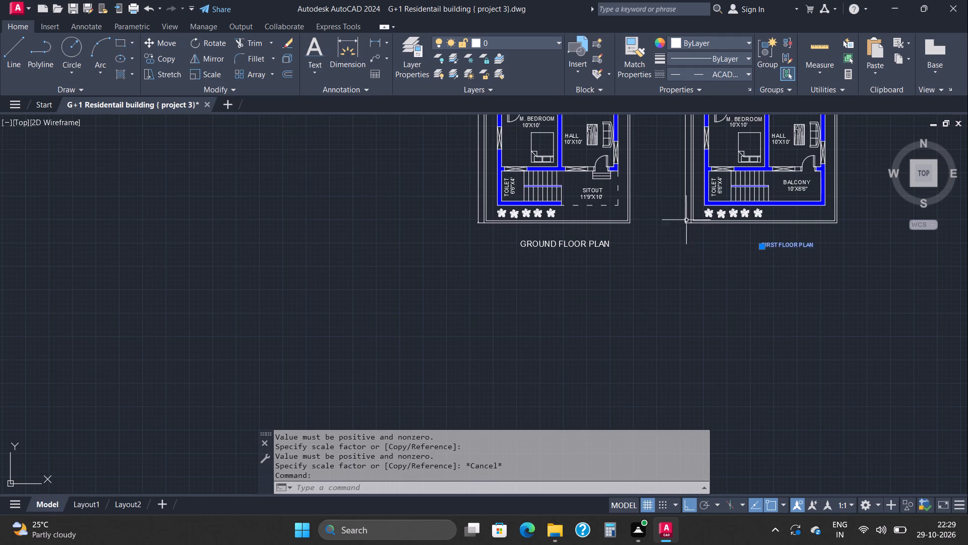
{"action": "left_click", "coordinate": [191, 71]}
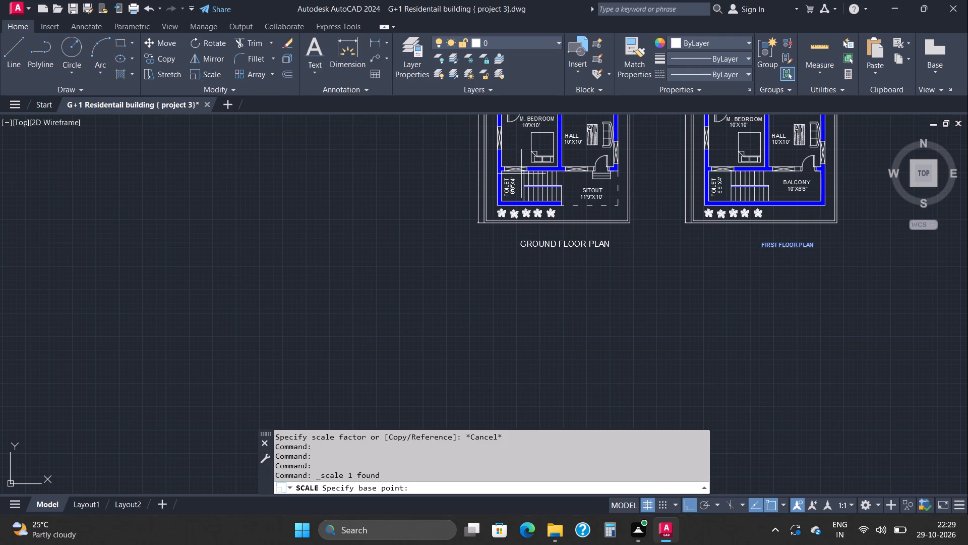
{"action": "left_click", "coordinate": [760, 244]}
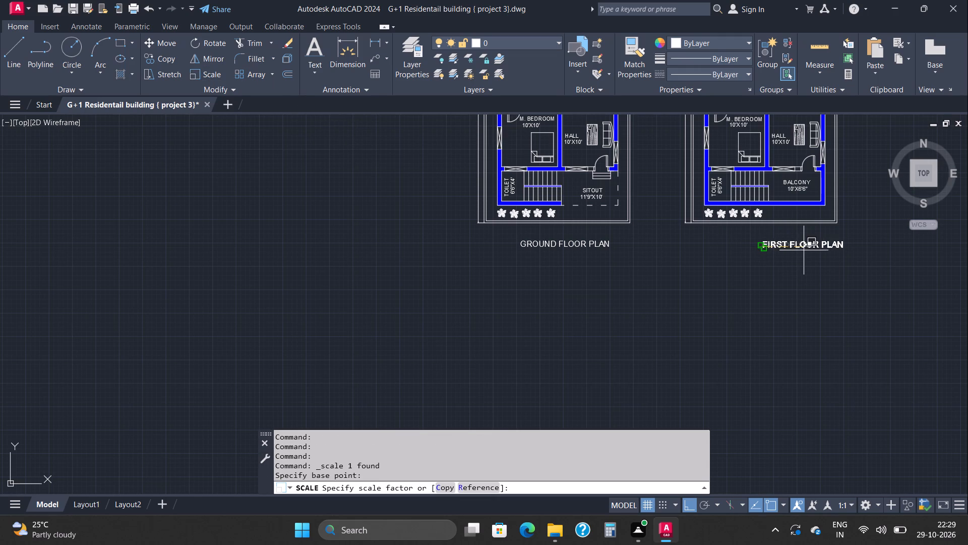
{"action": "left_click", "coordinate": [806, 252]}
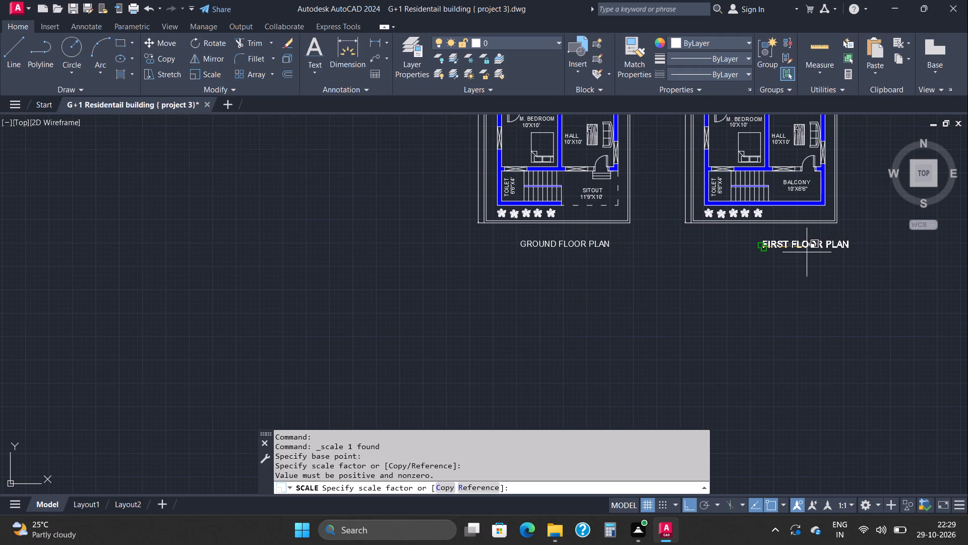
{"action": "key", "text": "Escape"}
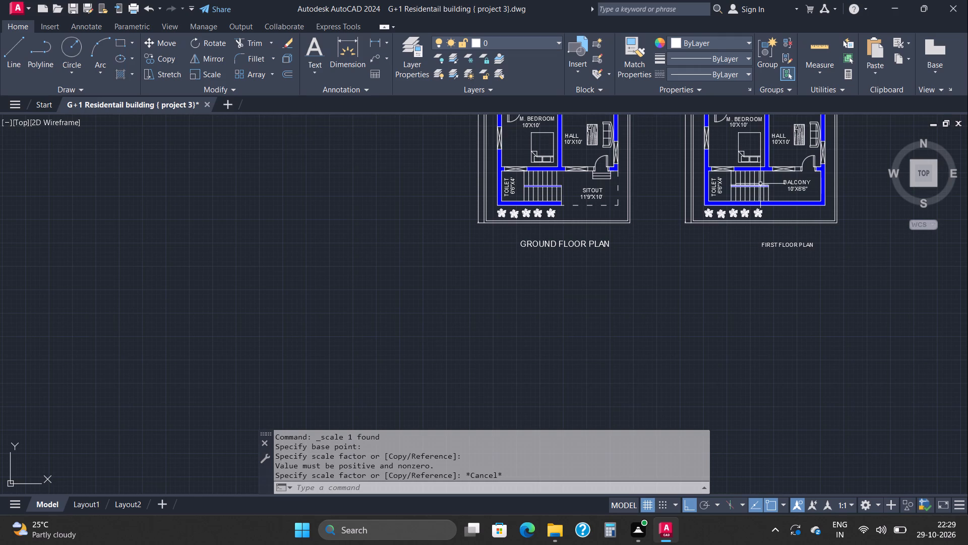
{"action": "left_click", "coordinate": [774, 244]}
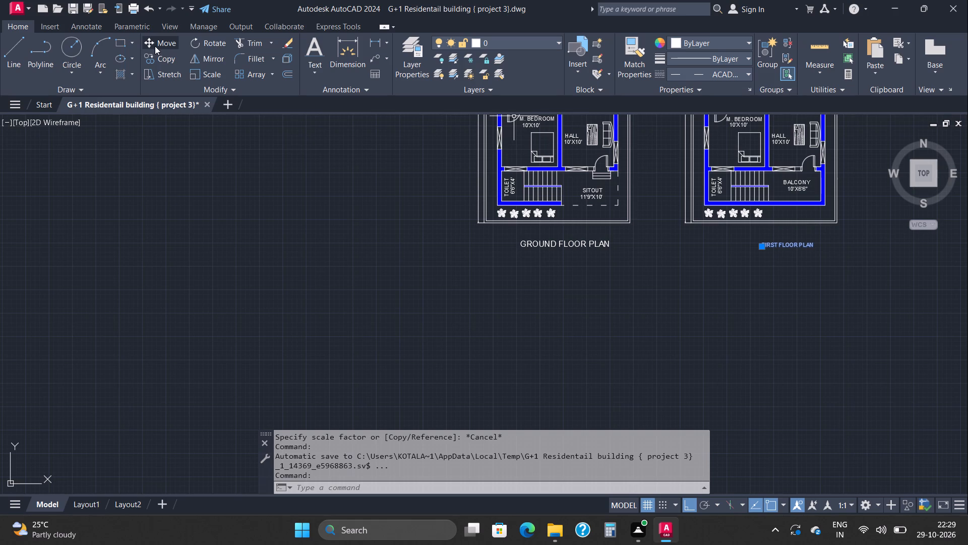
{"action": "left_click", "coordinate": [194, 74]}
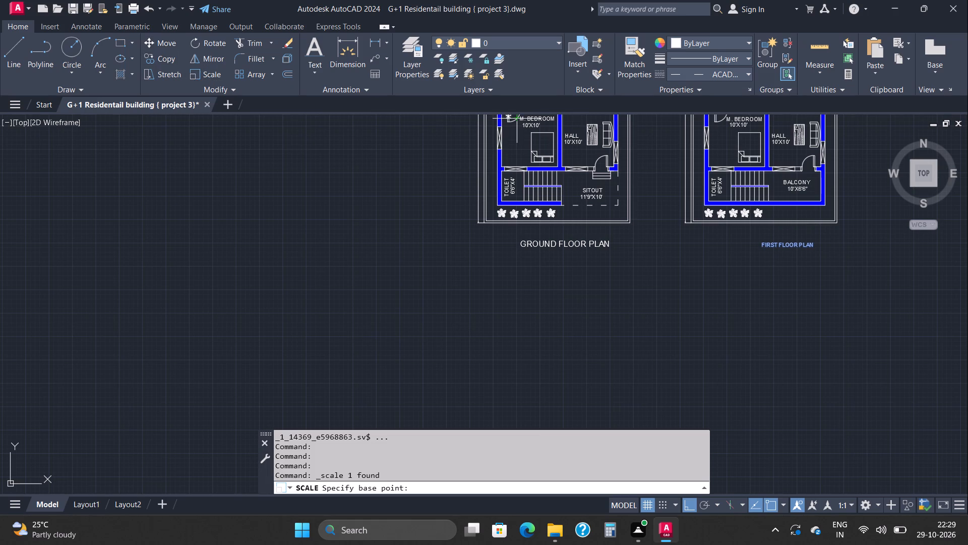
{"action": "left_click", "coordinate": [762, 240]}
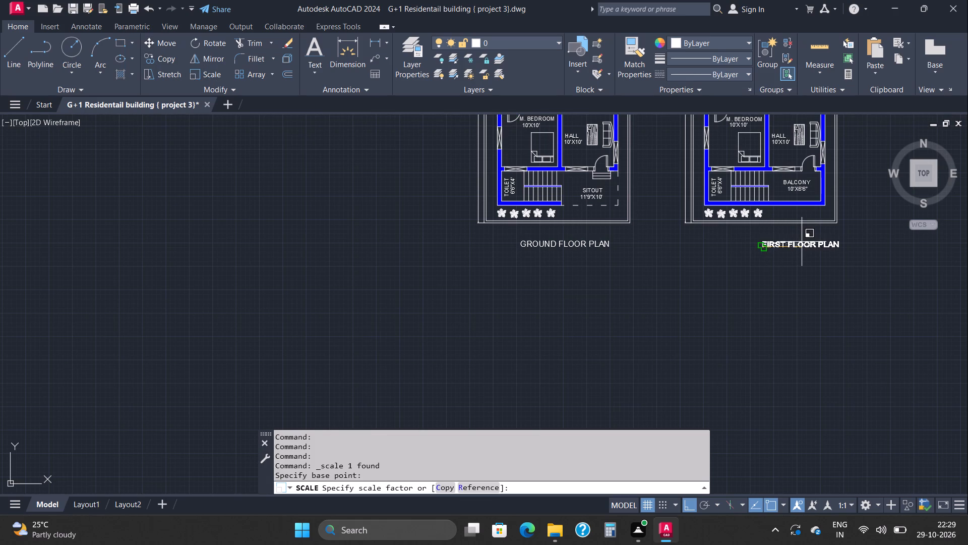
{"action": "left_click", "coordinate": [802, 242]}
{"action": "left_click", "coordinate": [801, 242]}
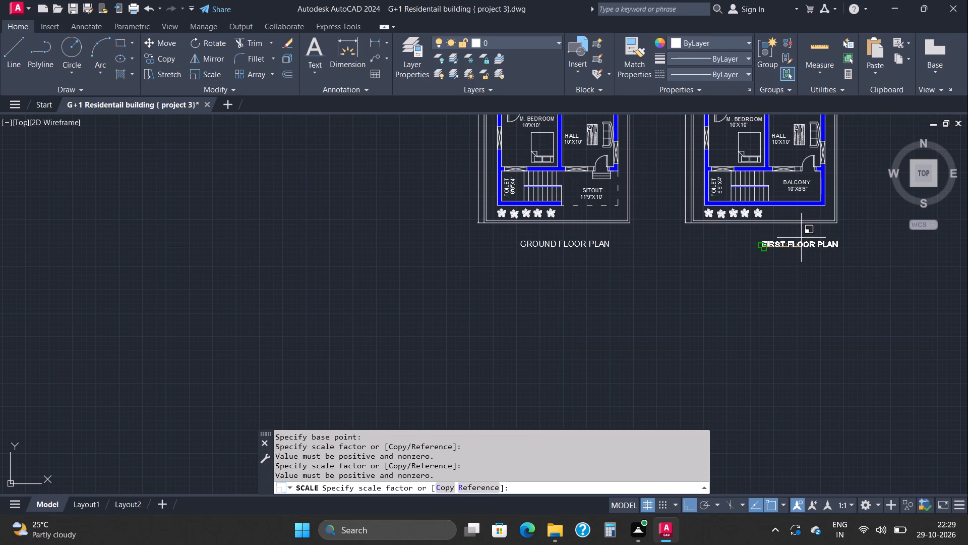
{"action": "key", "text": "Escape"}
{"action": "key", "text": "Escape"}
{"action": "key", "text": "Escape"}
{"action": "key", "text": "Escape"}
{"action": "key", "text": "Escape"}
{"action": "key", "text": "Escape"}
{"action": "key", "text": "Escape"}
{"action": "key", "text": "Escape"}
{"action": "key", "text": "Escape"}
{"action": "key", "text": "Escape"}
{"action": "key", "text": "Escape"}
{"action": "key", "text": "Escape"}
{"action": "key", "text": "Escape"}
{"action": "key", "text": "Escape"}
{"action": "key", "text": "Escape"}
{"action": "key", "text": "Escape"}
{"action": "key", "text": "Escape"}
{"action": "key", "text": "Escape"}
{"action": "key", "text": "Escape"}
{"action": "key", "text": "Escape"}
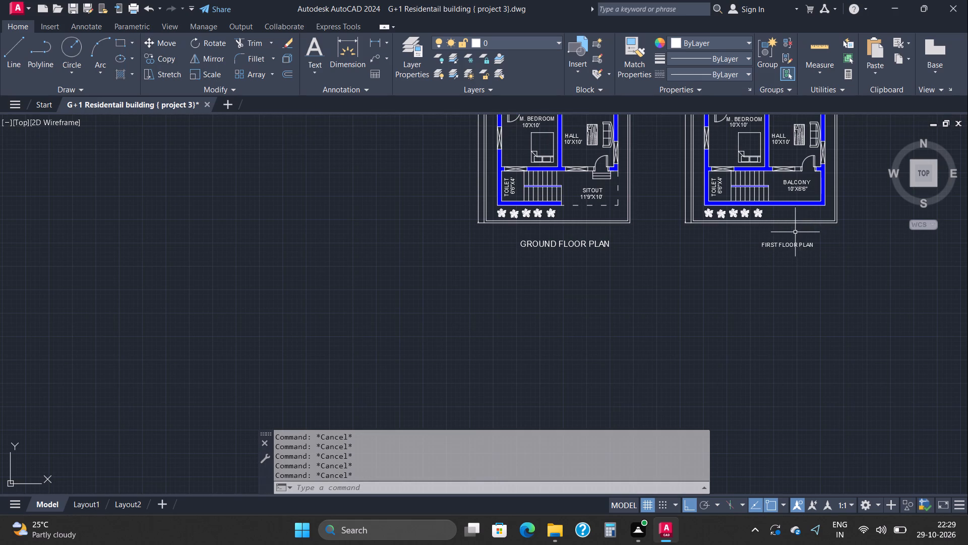
Move the GROUND FLOOR PLAN title slightly west with Ortho off, so it sits more centrally beneath the ground floor plan.
{"action": "scroll", "coordinate": [786, 239], "scroll_direction": "up", "scroll_amount": 2}
{"action": "scroll", "coordinate": [791, 244], "scroll_direction": "down", "scroll_amount": 1}
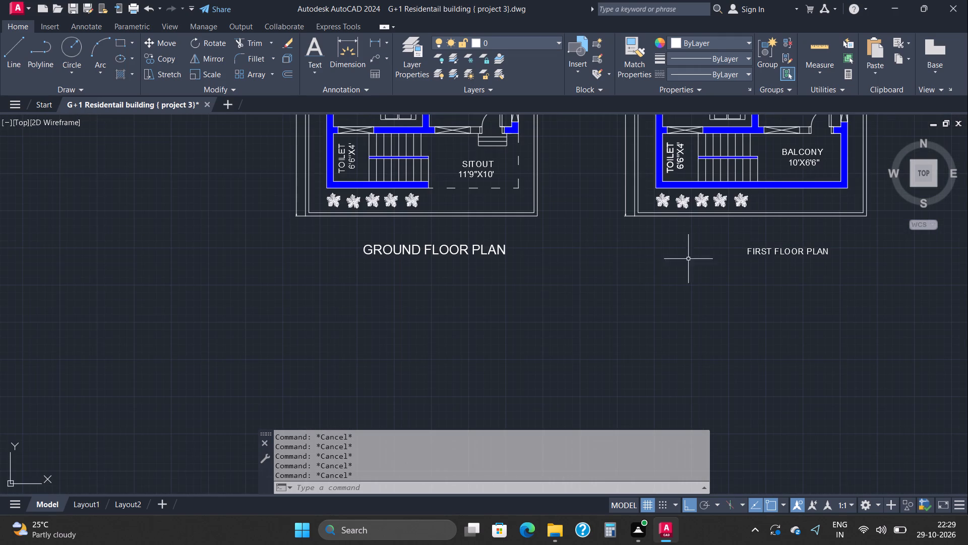
{"action": "left_click", "coordinate": [449, 251]}
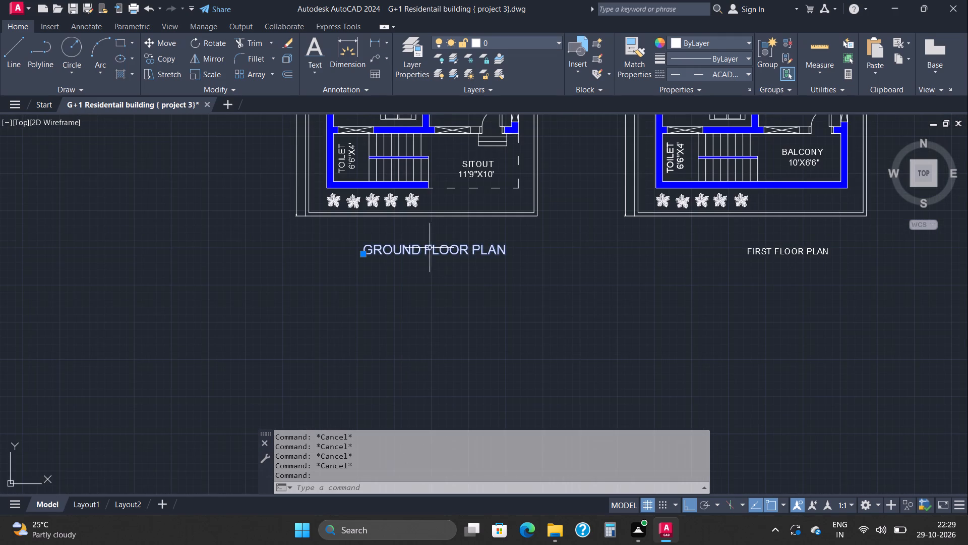
{"action": "left_click", "coordinate": [154, 40]}
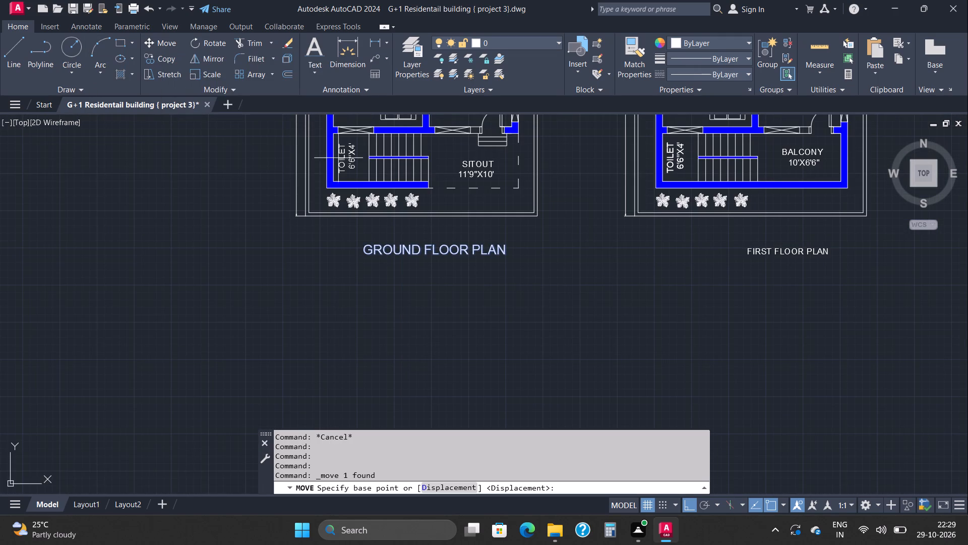
{"action": "left_click", "coordinate": [386, 246]}
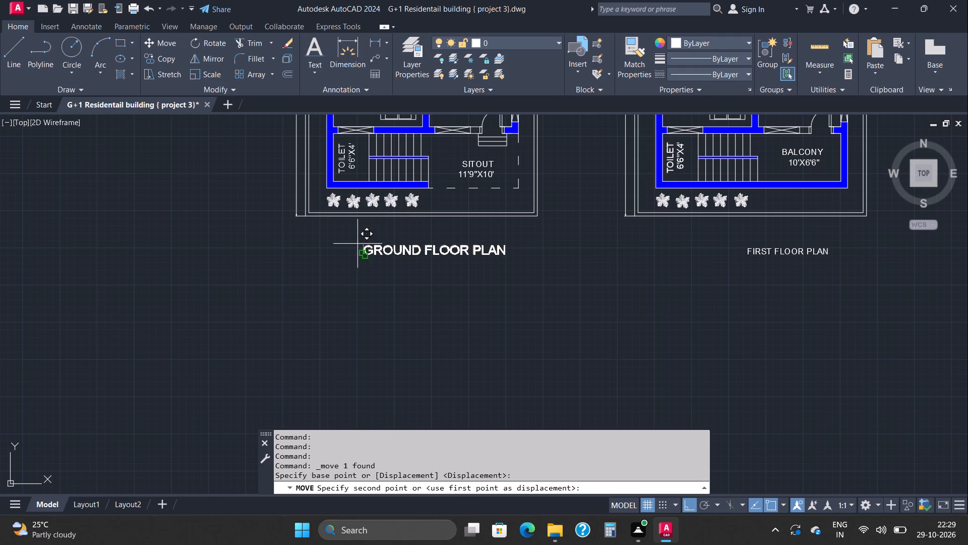
{"action": "left_click", "coordinate": [688, 505]}
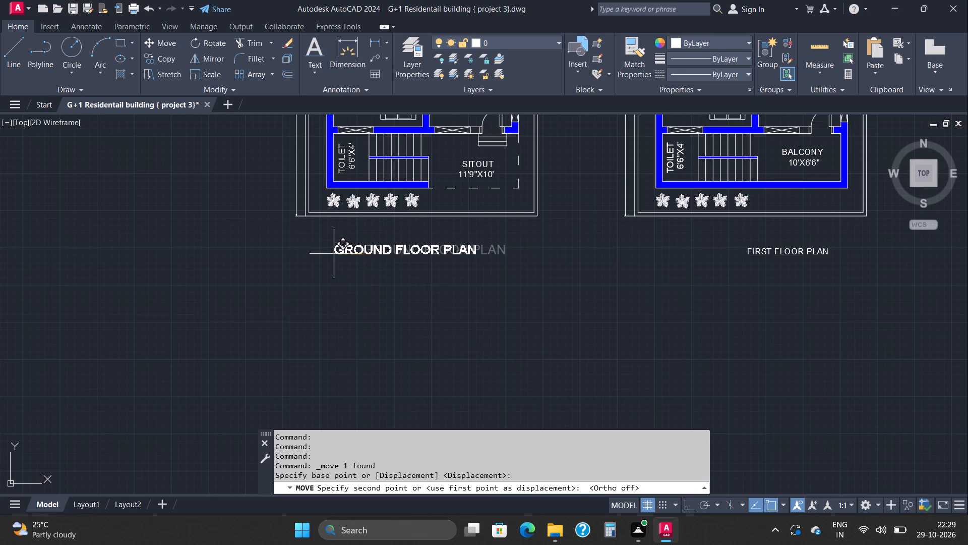
{"action": "left_click", "coordinate": [341, 254]}
{"action": "scroll", "coordinate": [473, 281], "scroll_direction": "down", "scroll_amount": 1}
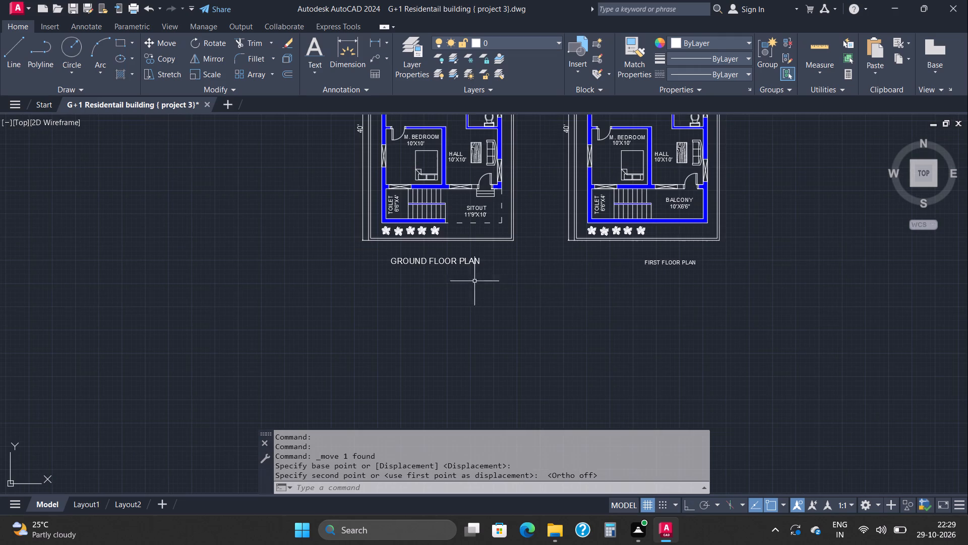
Move the FIRST FLOOR PLAN title west so it sits more centrally beneath the first floor plan.
{"action": "left_click", "coordinate": [651, 264]}
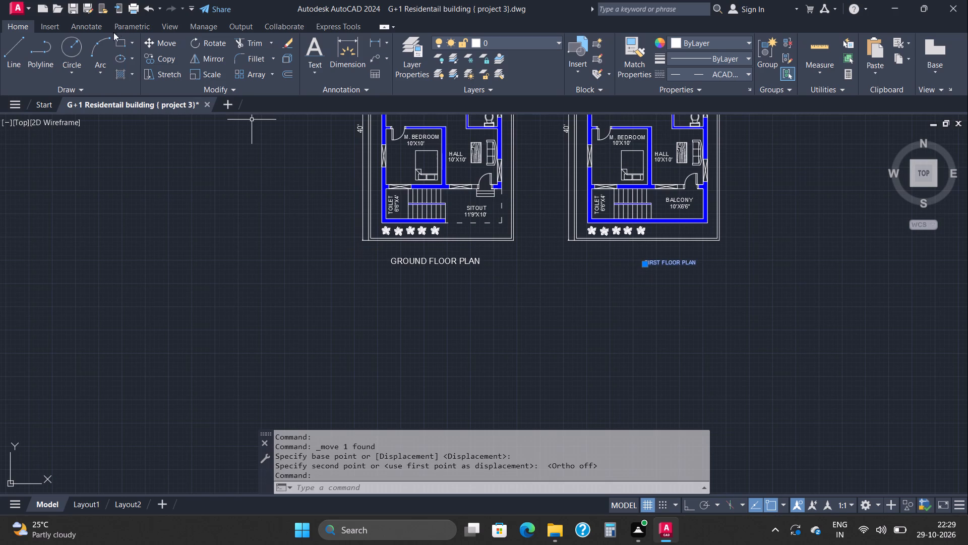
{"action": "left_click", "coordinate": [149, 41]}
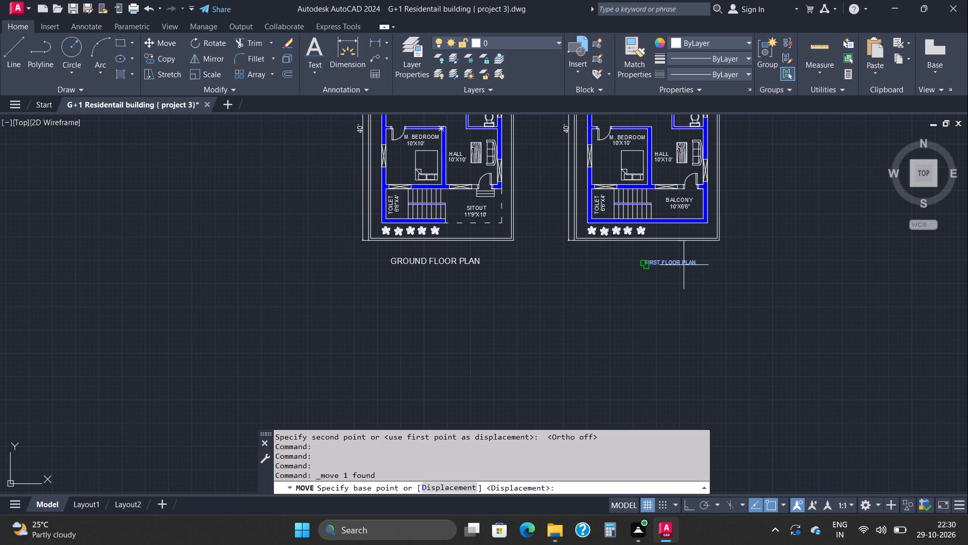
{"action": "left_click", "coordinate": [666, 264]}
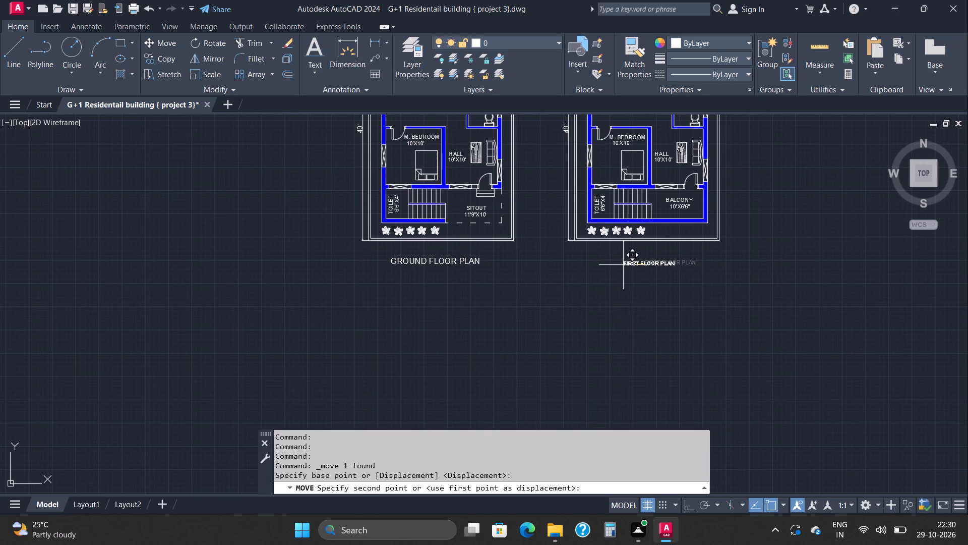
{"action": "left_click", "coordinate": [623, 262]}
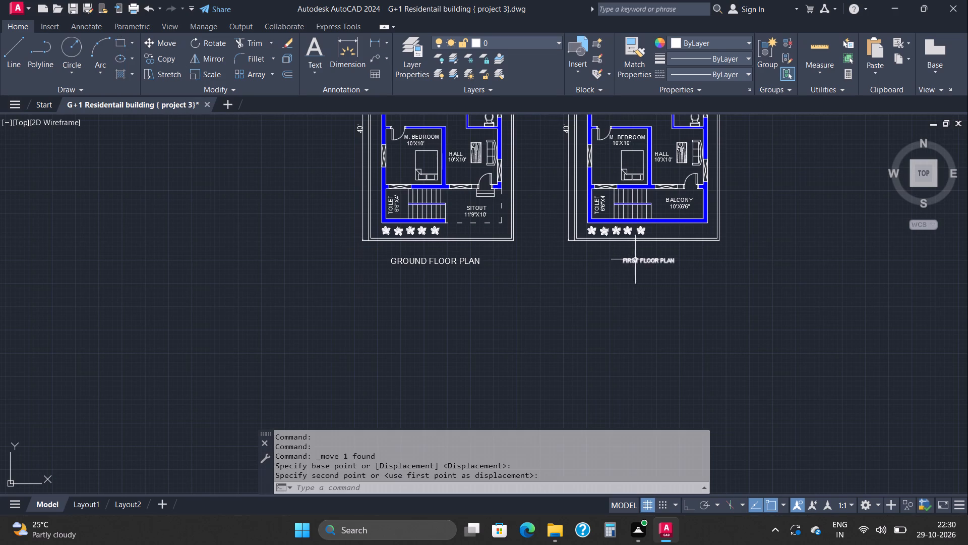
{"action": "key", "text": "Escape"}
{"action": "key", "text": "Escape"}
{"action": "key", "text": "Escape"}
{"action": "key", "text": "Escape"}
{"action": "key", "text": "Escape"}
{"action": "key", "text": "Escape"}
{"action": "key", "text": "Escape"}
{"action": "key", "text": "Escape"}
{"action": "key", "text": "Escape"}
{"action": "key", "text": "Escape"}
{"action": "key", "text": "Escape"}
{"action": "key", "text": "Escape"}
{"action": "key", "text": "Escape"}
{"action": "key", "text": "Escape"}
{"action": "key", "text": "Escape"}
Scale the FIRST FLOOR PLAN title up to roughly the GROUND FLOOR PLAN title's length, from a base point just west of the text.
{"action": "left_click", "coordinate": [647, 259]}
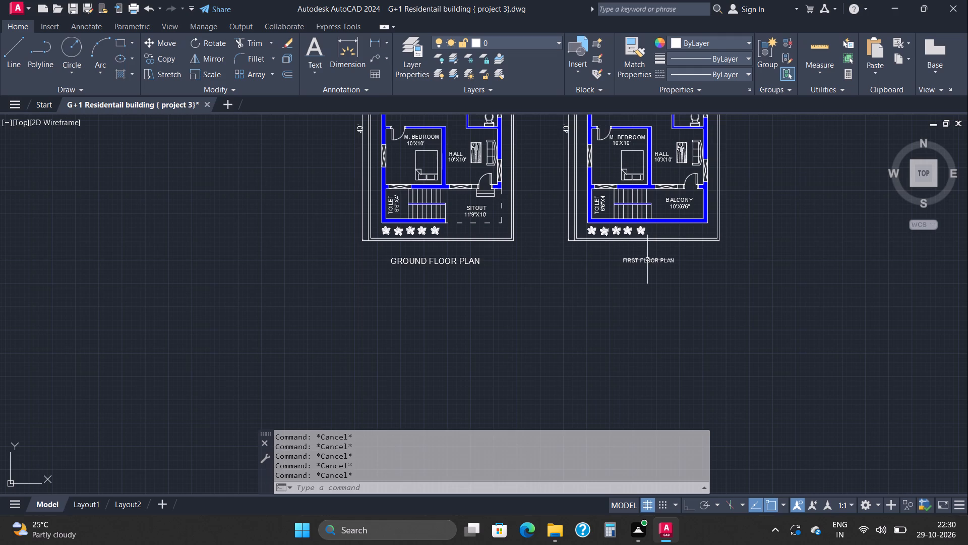
{"action": "left_click", "coordinate": [199, 70]}
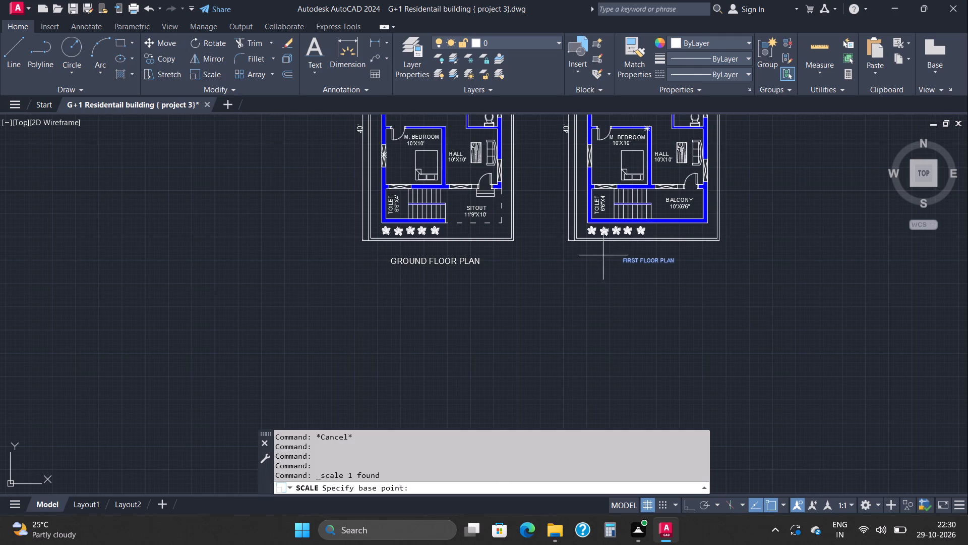
{"action": "left_click", "coordinate": [612, 260]}
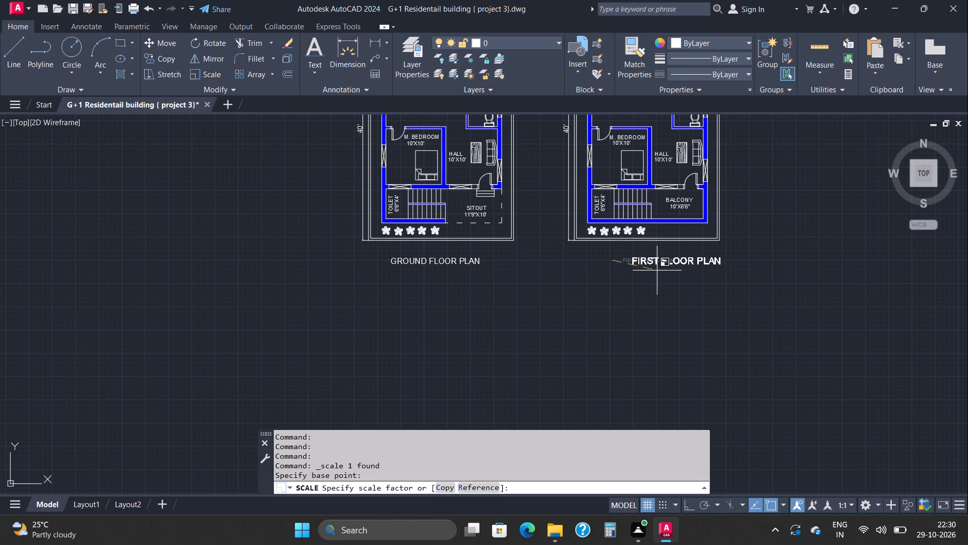
{"action": "left_click", "coordinate": [657, 270]}
Move the enlarged FIRST FLOOR PLAN title about 5'7" straight west with Ortho on, centring it beneath the first floor plan.
{"action": "left_click", "coordinate": [660, 261]}
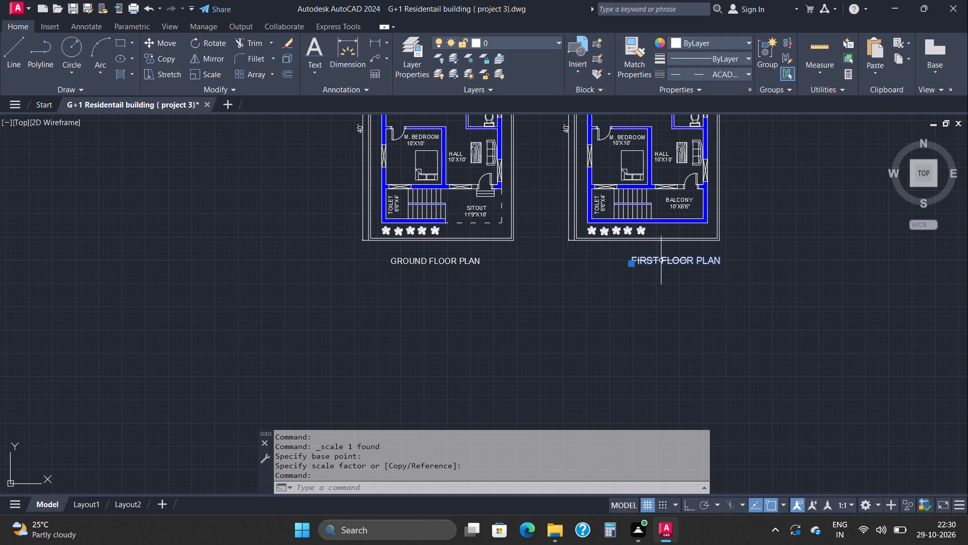
{"action": "left_click", "coordinate": [156, 40]}
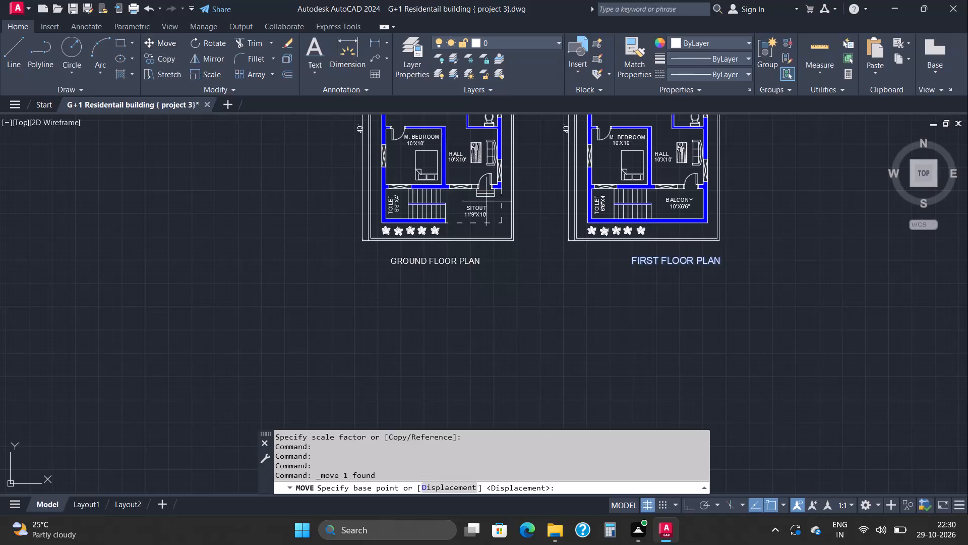
{"action": "left_click", "coordinate": [648, 261]}
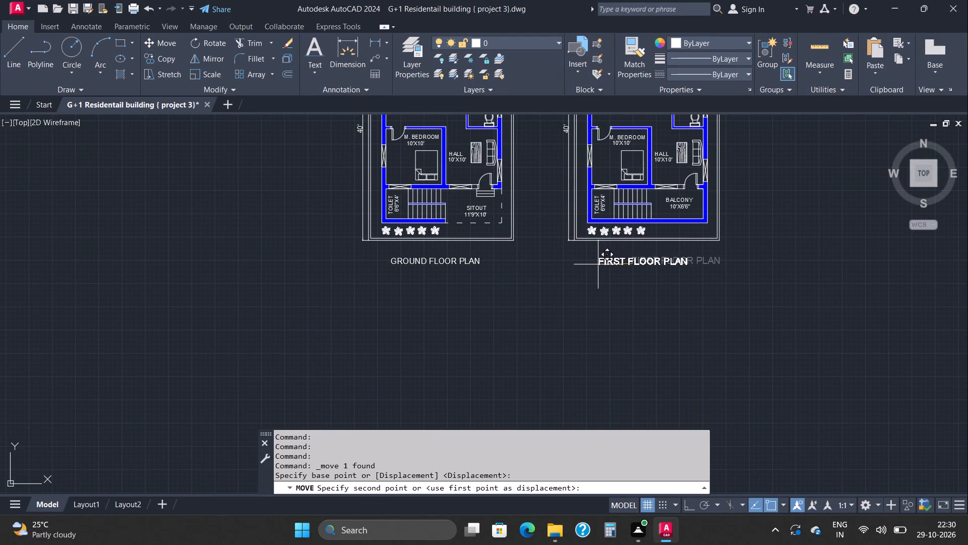
{"action": "left_click", "coordinate": [691, 501]}
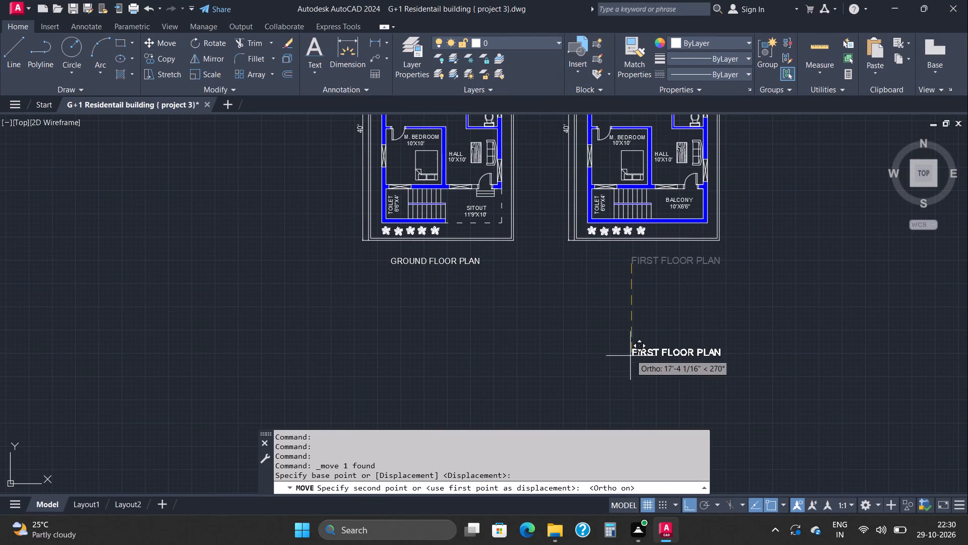
{"action": "left_click", "coordinate": [601, 277]}
{"action": "scroll", "coordinate": [602, 290], "scroll_direction": "down", "scroll_amount": 1}
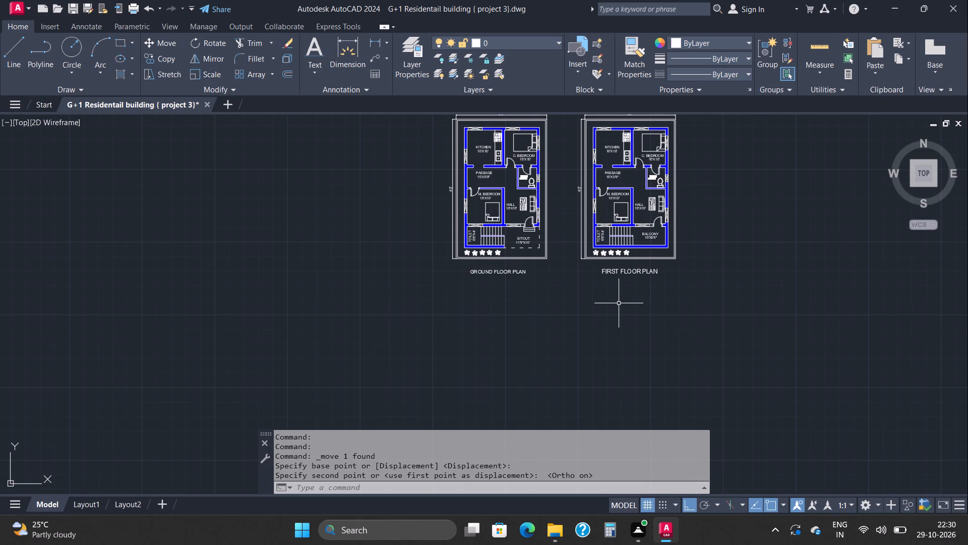
{"action": "middle_click_drag", "start_coordinate": [621, 305], "coordinate": [621, 329]}
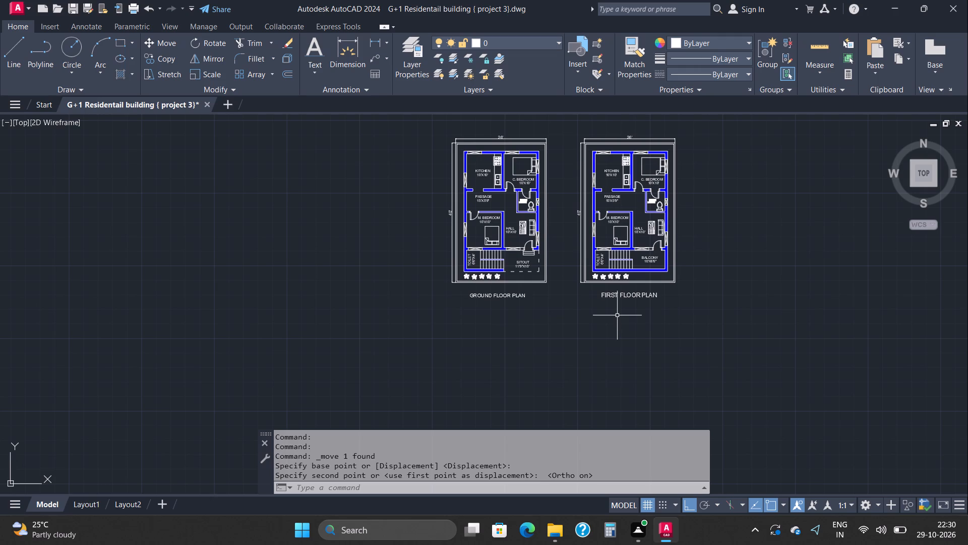
{"action": "scroll", "coordinate": [580, 298], "scroll_direction": "up", "scroll_amount": 1}
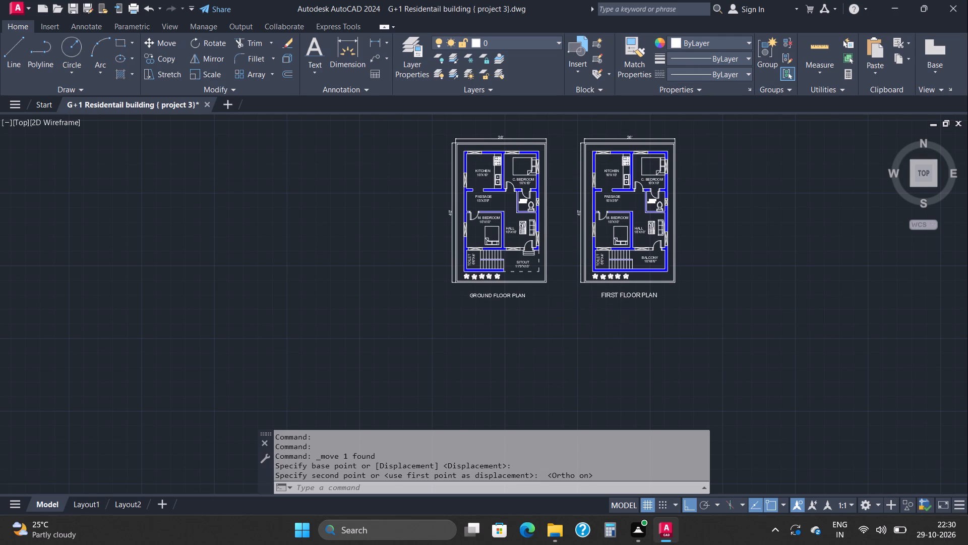
{"action": "scroll", "coordinate": [580, 298], "scroll_direction": "up", "scroll_amount": 1}
{"action": "key", "text": "Escape"}
{"action": "key", "text": "Escape"}
{"action": "key", "text": "Escape"}
{"action": "key", "text": "Escape"}
{"action": "key", "text": "Escape"}
{"action": "key", "text": "Escape"}
{"action": "key", "text": "Escape"}
{"action": "key", "text": "Escape"}
{"action": "key", "text": "Escape"}
{"action": "key", "text": "Escape"}
{"action": "key", "text": "Escape"}
{"action": "key", "text": "Escape"}
{"action": "key", "text": "Escape"}
{"action": "key", "text": "Escape"}
{"action": "key", "text": "Escape"}
{"action": "key", "text": "Escape"}
{"action": "key", "text": "Escape"}
{"action": "key", "text": "Escape"}
{"action": "key", "text": "Escape"}
{"action": "key", "text": "Escape"}
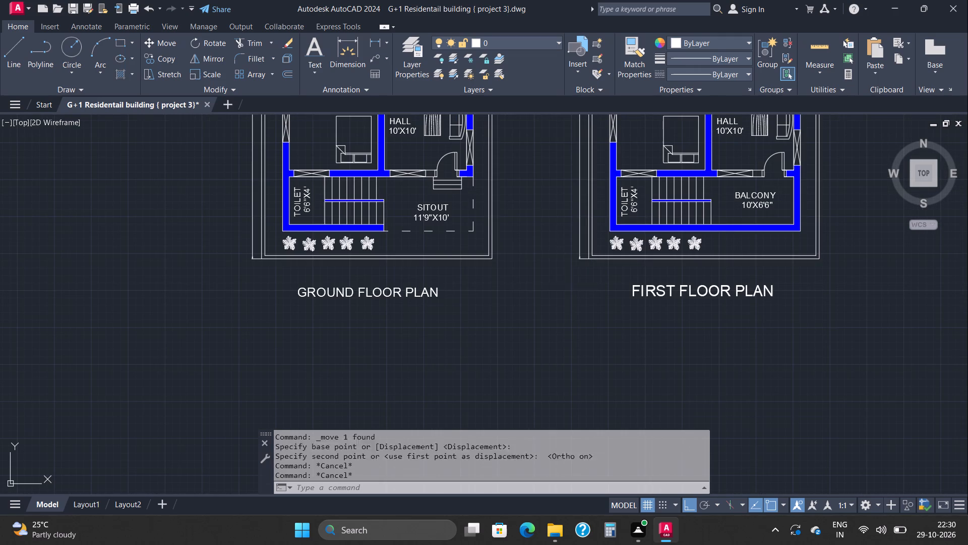
Draw a short vertical line, about 4 1/2" long, across the ground floor plan's south boundary wall near its southeast corner.
{"action": "left_click", "coordinate": [9, 43]}
{"action": "scroll", "coordinate": [446, 265], "scroll_direction": "up", "scroll_amount": 1}
{"action": "scroll", "coordinate": [486, 258], "scroll_direction": "up", "scroll_amount": 3}
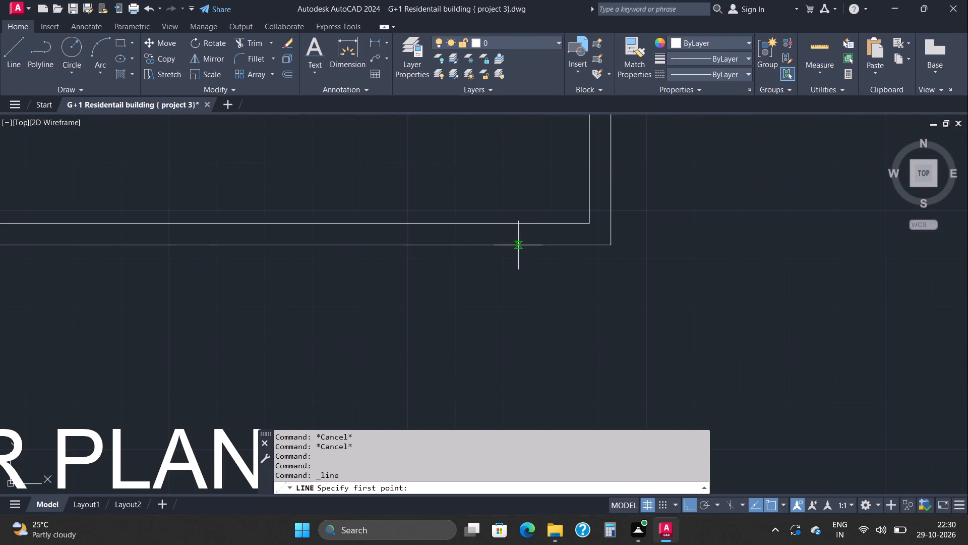
{"action": "left_click", "coordinate": [524, 245]}
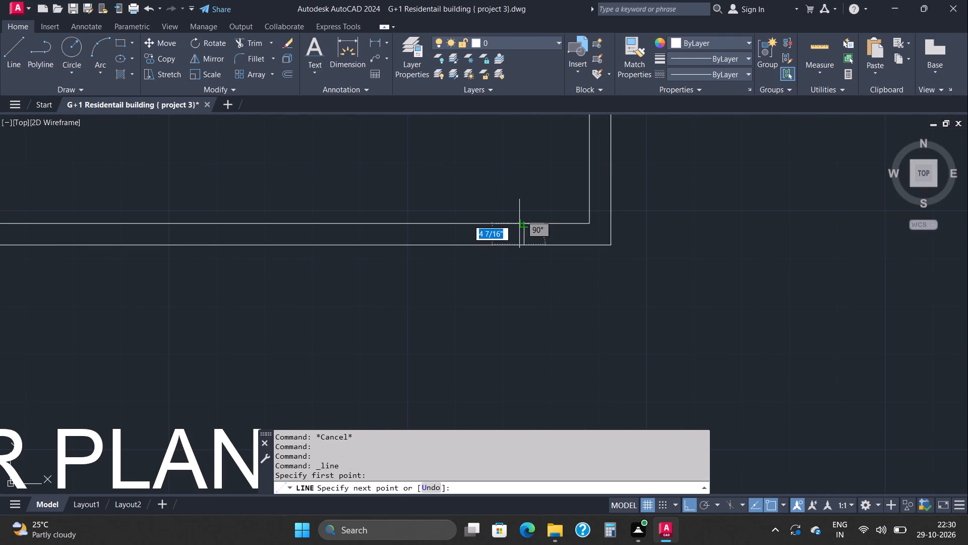
{"action": "left_click", "coordinate": [519, 224]}
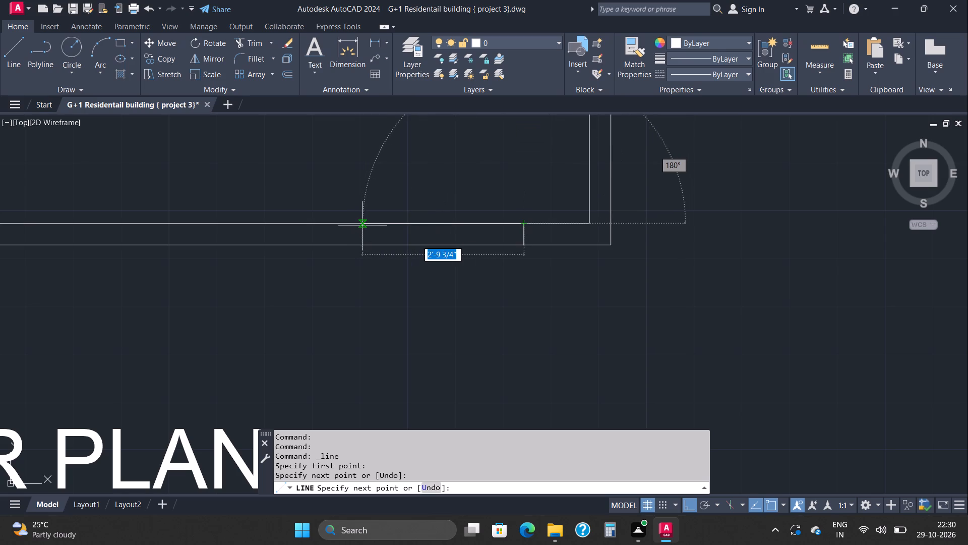
{"action": "key", "text": "Escape"}
{"action": "key", "text": "Escape"}
{"action": "key", "text": "Escape"}
{"action": "key", "text": "Escape"}
{"action": "key", "text": "Escape"}
{"action": "key", "text": "Escape"}
{"action": "key", "text": "Escape"}
{"action": "key", "text": "Escape"}
{"action": "key", "text": "Escape"}
{"action": "key", "text": "Escape"}
{"action": "key", "text": "Escape"}
{"action": "key", "text": "Escape"}
{"action": "key", "text": "Escape"}
{"action": "key", "text": "Escape"}
{"action": "key", "text": "Escape"}
{"action": "key", "text": "Escape"}
{"action": "key", "text": "Escape"}
{"action": "key", "text": "Escape"}
{"action": "key", "text": "Escape"}
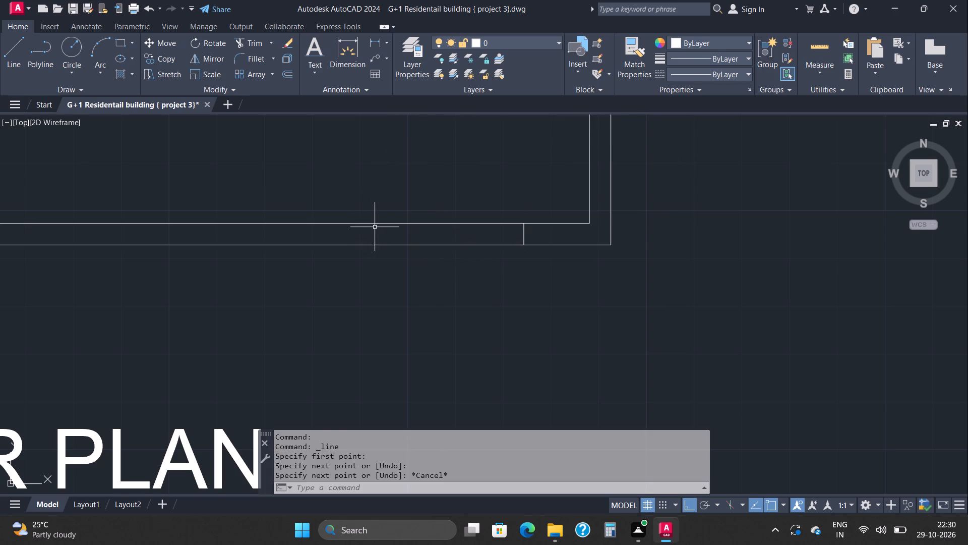
Offset the short vertical line in the ground floor plan's south boundary wall 7' to the west.
{"action": "type", "text": "OFF"}
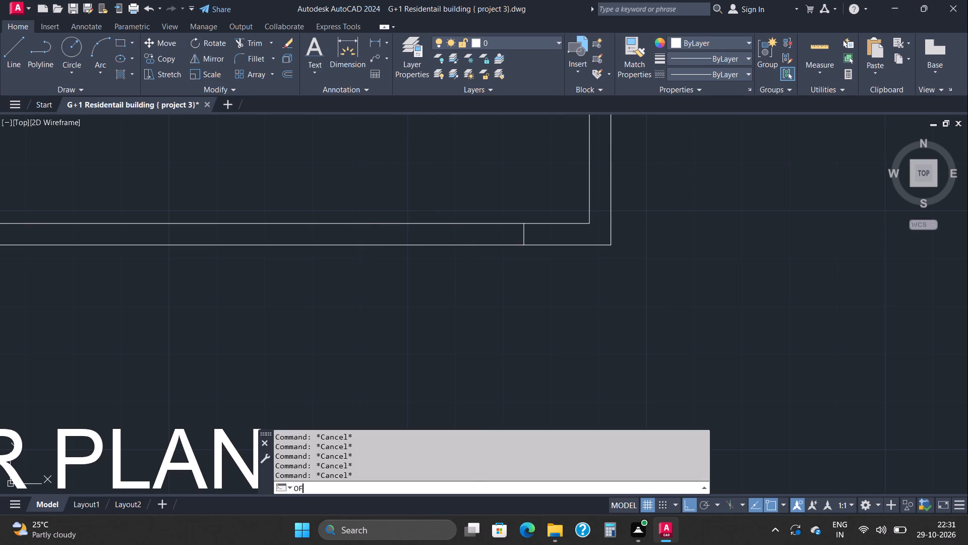
{"action": "left_click", "coordinate": [317, 364]}
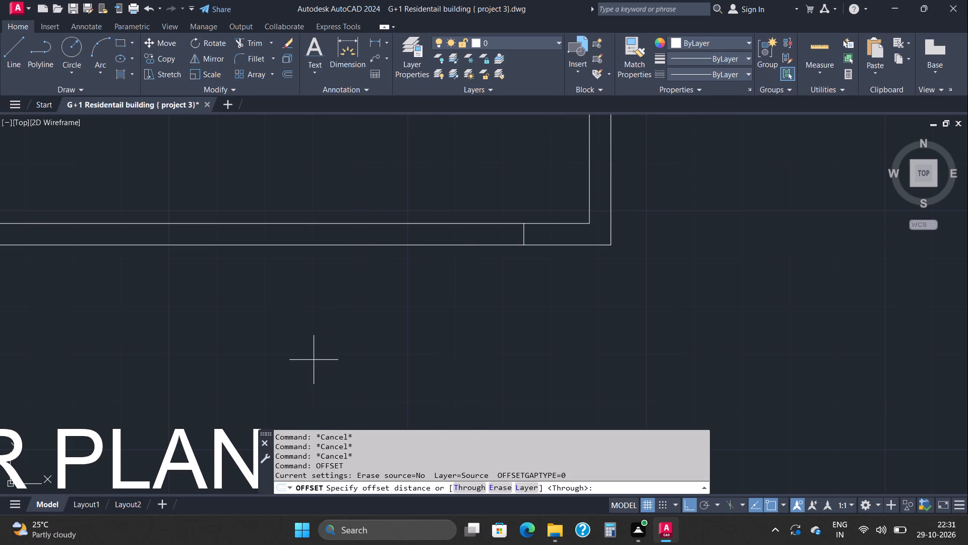
{"action": "left_click", "coordinate": [522, 242]}
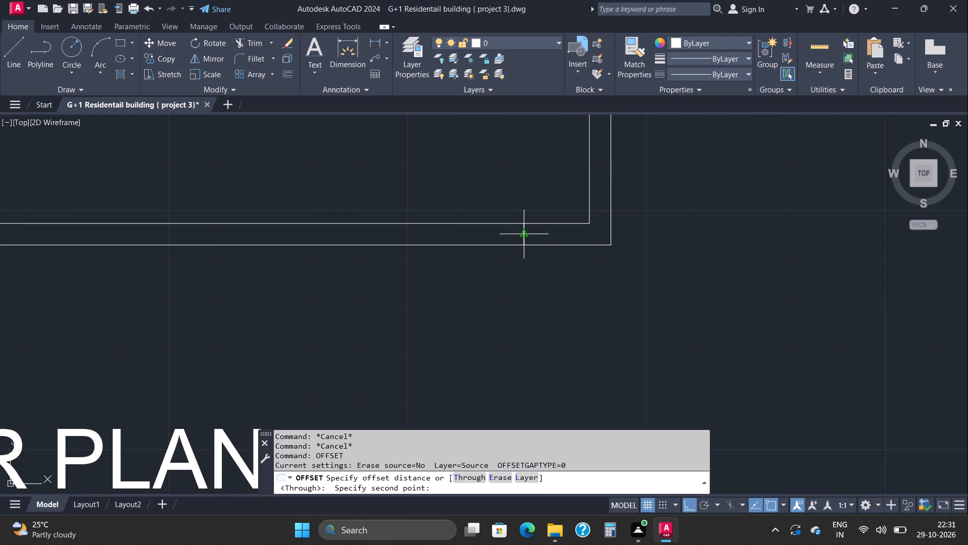
{"action": "left_click", "coordinate": [519, 229]}
{"action": "left_click", "coordinate": [522, 230]}
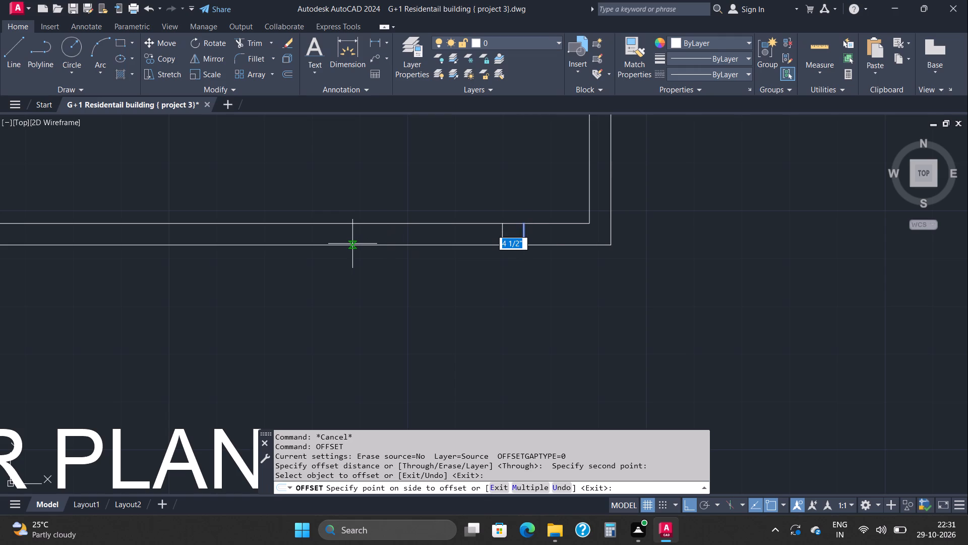
{"action": "type", "text": "7'"}
{"action": "key", "text": "Return"}
{"action": "scroll", "coordinate": [352, 244], "scroll_direction": "down", "scroll_amount": 3}
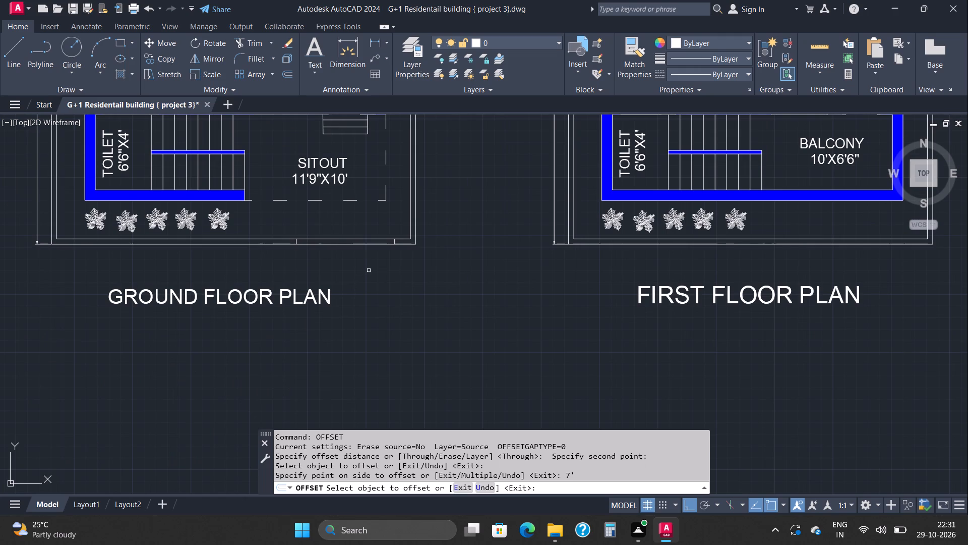
{"action": "key", "text": "Escape"}
{"action": "key", "text": "Escape"}
{"action": "key", "text": "Escape"}
{"action": "key", "text": "Escape"}
{"action": "key", "text": "Escape"}
{"action": "key", "text": "Escape"}
{"action": "key", "text": "Escape"}
{"action": "key", "text": "Escape"}
{"action": "key", "text": "Escape"}
{"action": "key", "text": "Escape"}
{"action": "key", "text": "Escape"}
{"action": "key", "text": "Escape"}
{"action": "key", "text": "Escape"}
{"action": "key", "text": "Escape"}
{"action": "key", "text": "Escape"}
{"action": "key", "text": "Escape"}
{"action": "key", "text": "Escape"}
{"action": "key", "text": "Escape"}
{"action": "key", "text": "Escape"}
{"action": "key", "text": "Escape"}
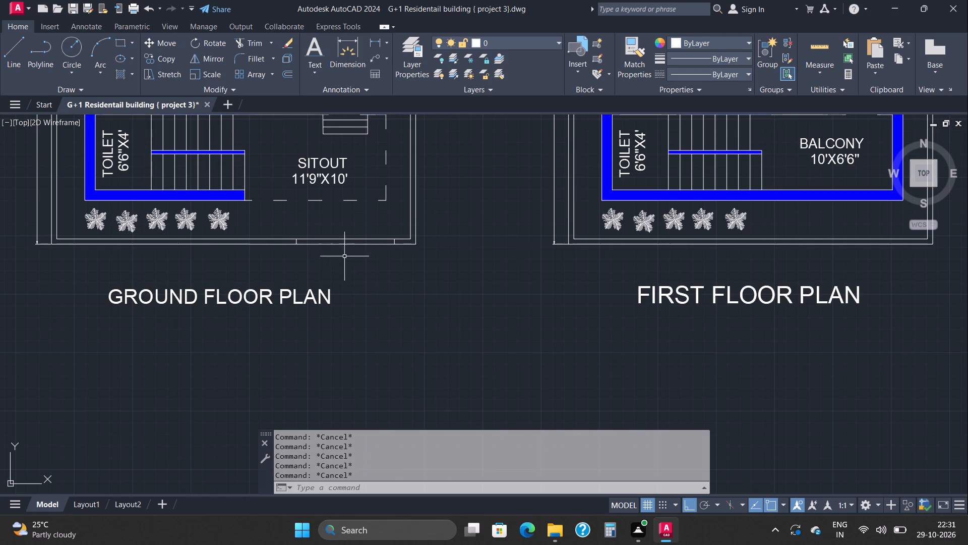
Trim the inner line of the ground floor plan's south boundary wall between the two short vertical lines.
{"action": "scroll", "coordinate": [333, 245], "scroll_direction": "up", "scroll_amount": 3}
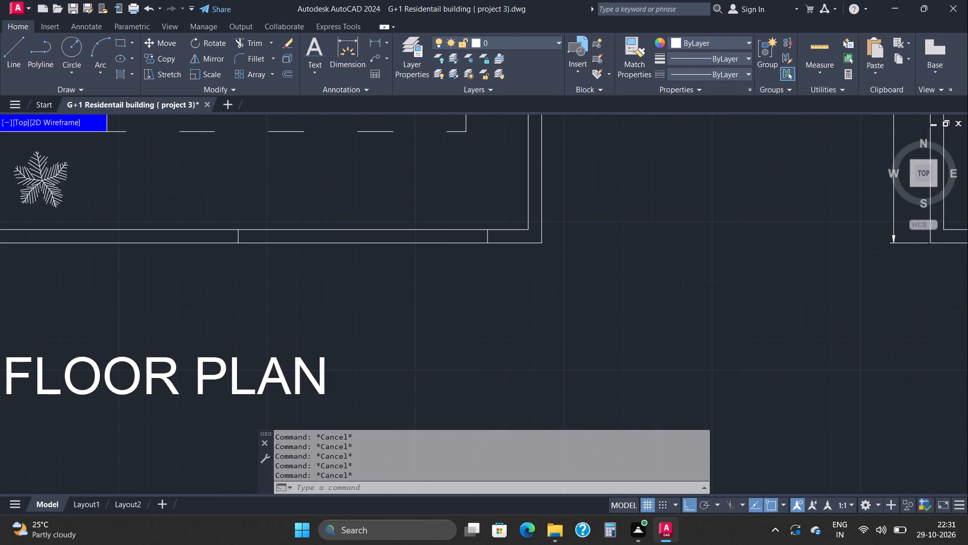
{"action": "type", "text": "TRIM"}
{"action": "key", "text": "Return"}
{"action": "key", "text": "Return"}
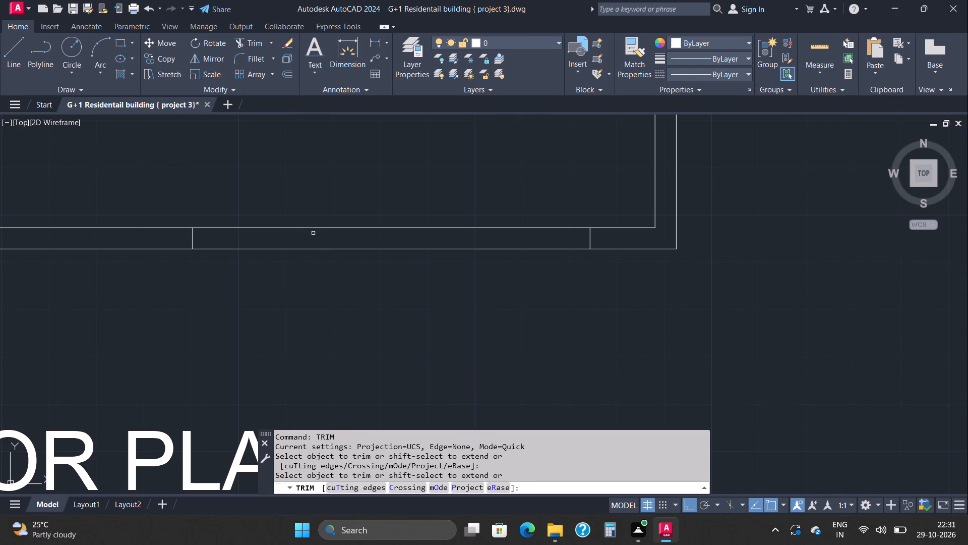
{"action": "left_click", "coordinate": [323, 227]}
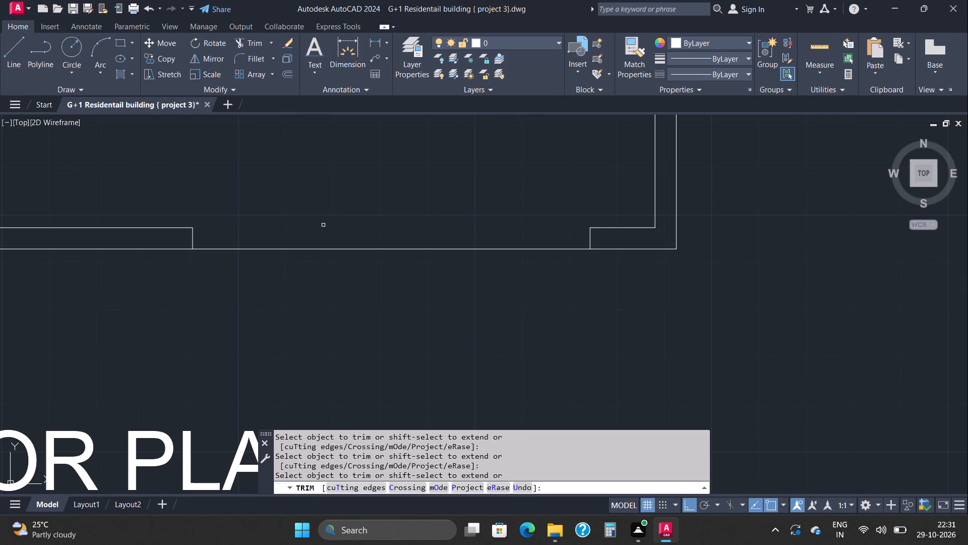
{"action": "scroll", "coordinate": [331, 223], "scroll_direction": "down", "scroll_amount": 2}
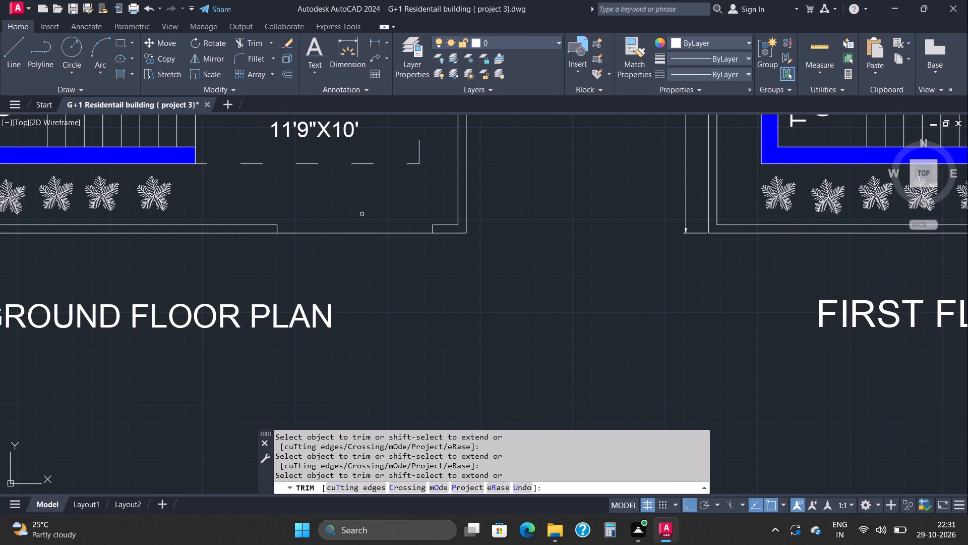
{"action": "key", "text": "Escape"}
{"action": "key", "text": "Escape"}
{"action": "key", "text": "Escape"}
{"action": "key", "text": "Escape"}
{"action": "key", "text": "Escape"}
{"action": "key", "text": "Escape"}
{"action": "key", "text": "Escape"}
{"action": "key", "text": "Escape"}
{"action": "key", "text": "Escape"}
{"action": "key", "text": "Escape"}
{"action": "key", "text": "Escape"}
{"action": "key", "text": "Escape"}
{"action": "key", "text": "Escape"}
{"action": "key", "text": "Escape"}
{"action": "key", "text": "Escape"}
{"action": "key", "text": "Escape"}
{"action": "key", "text": "Escape"}
{"action": "key", "text": "Escape"}
{"action": "key", "text": "Escape"}
{"action": "key", "text": "Escape"}
Draw a short vertical line across the first floor plan's south boundary wall, aligned with the balcony's outer southeast corner.
{"action": "scroll", "coordinate": [369, 211], "scroll_direction": "down", "scroll_amount": 2}
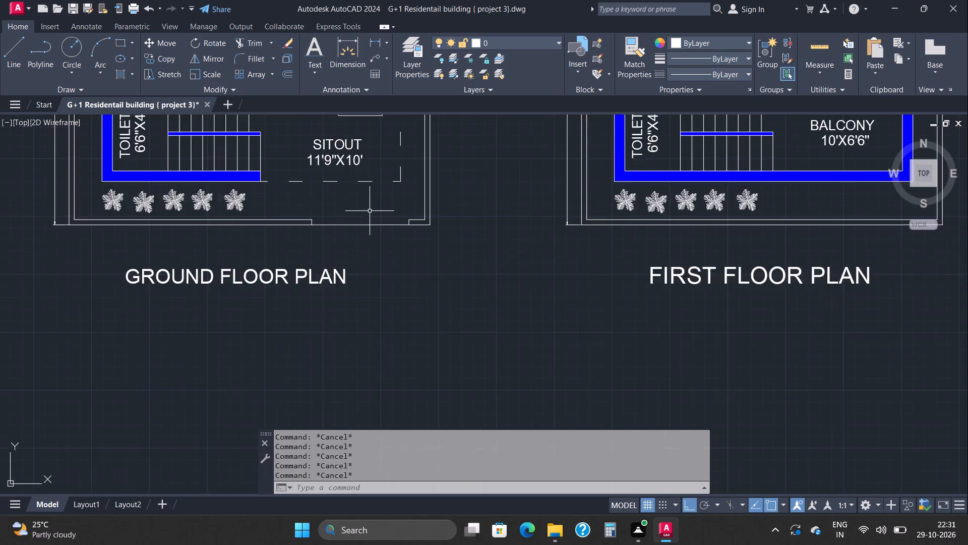
{"action": "scroll", "coordinate": [370, 211], "scroll_direction": "down", "scroll_amount": 1}
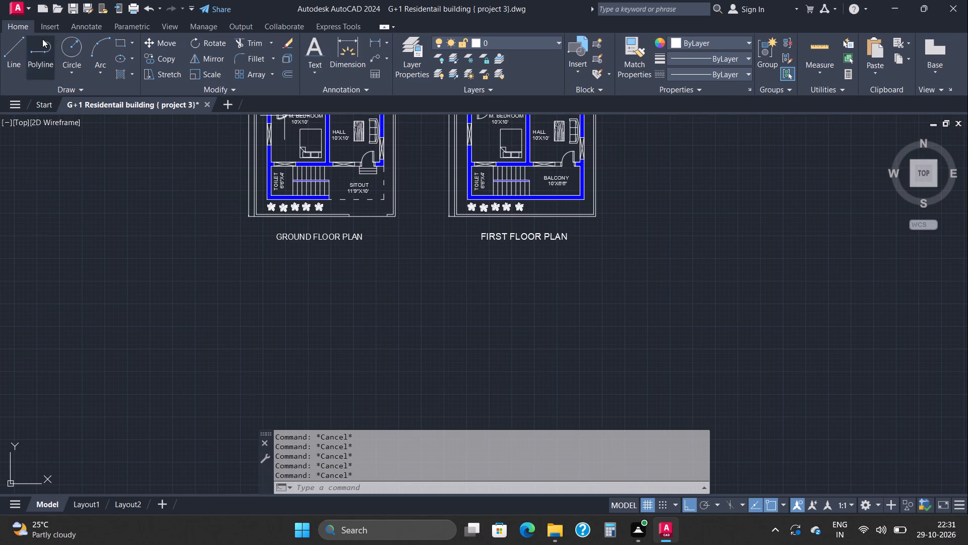
{"action": "left_click", "coordinate": [15, 47]}
{"action": "scroll", "coordinate": [553, 213], "scroll_direction": "up", "scroll_amount": 4}
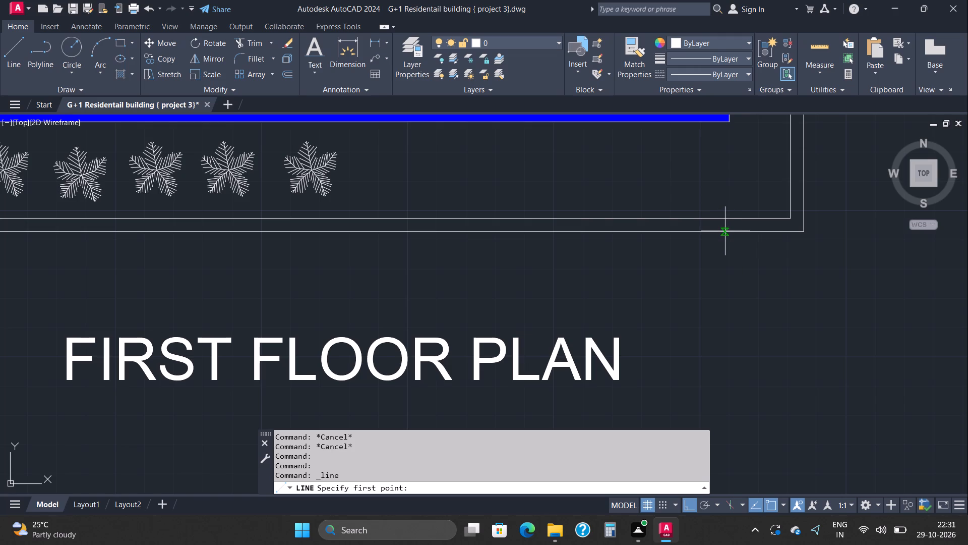
{"action": "left_click", "coordinate": [729, 232]}
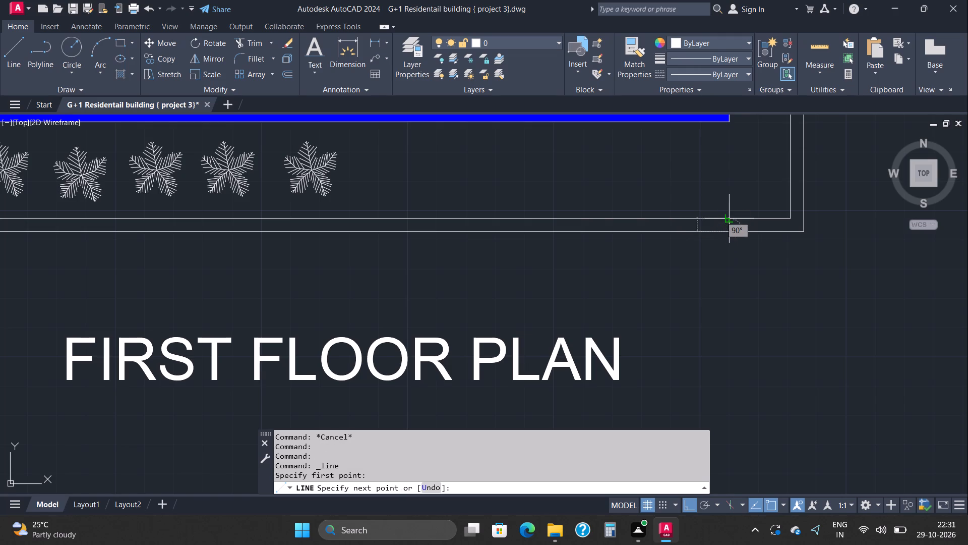
{"action": "left_click", "coordinate": [729, 219]}
{"action": "key", "text": "Escape"}
{"action": "key", "text": "Escape"}
{"action": "key", "text": "Escape"}
{"action": "key", "text": "Escape"}
{"action": "key", "text": "Escape"}
{"action": "key", "text": "Escape"}
{"action": "key", "text": "Escape"}
{"action": "key", "text": "Escape"}
{"action": "key", "text": "Escape"}
{"action": "key", "text": "Escape"}
{"action": "key", "text": "Escape"}
{"action": "key", "text": "Escape"}
{"action": "key", "text": "Escape"}
{"action": "key", "text": "Escape"}
{"action": "key", "text": "Escape"}
{"action": "key", "text": "Escape"}
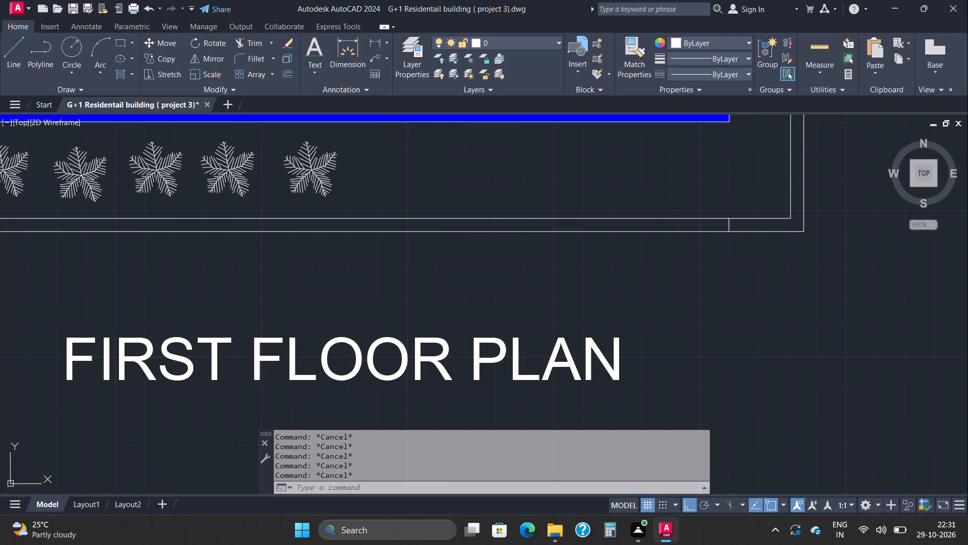
Offset the short vertical line in the first floor plan's south boundary wall 7' to the west.
{"action": "type", "text": "OFF"}
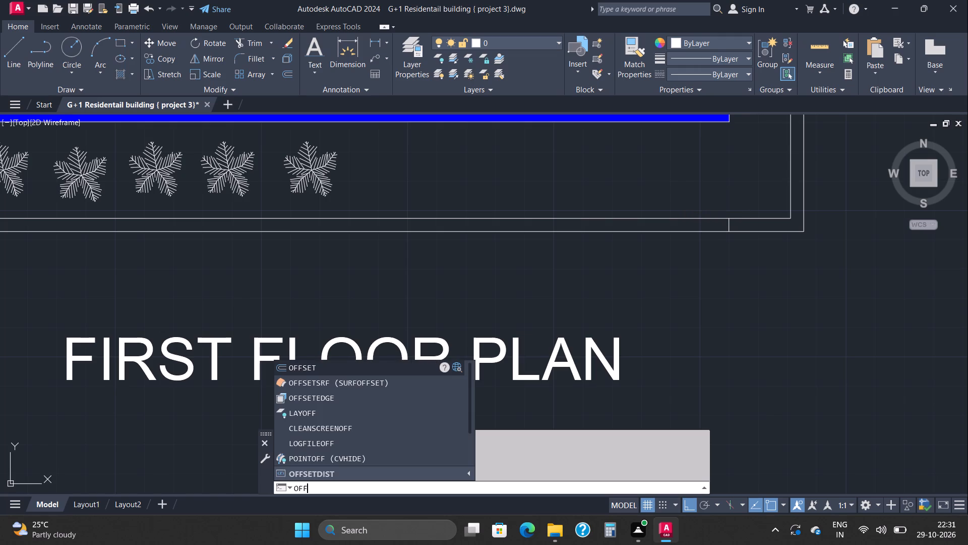
{"action": "key", "text": "Return"}
{"action": "key", "text": "Return"}
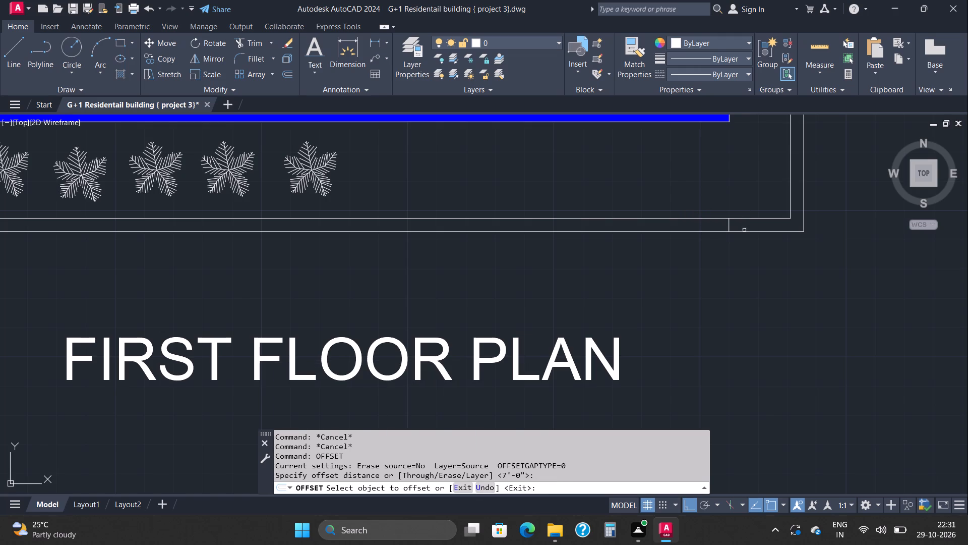
{"action": "scroll", "coordinate": [744, 231], "scroll_direction": "up", "scroll_amount": 2}
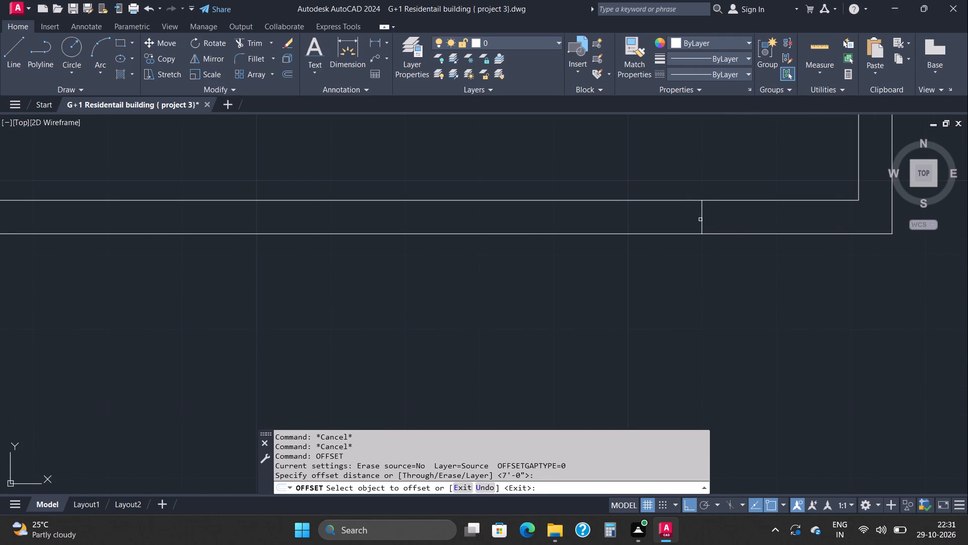
{"action": "left_click", "coordinate": [703, 222]}
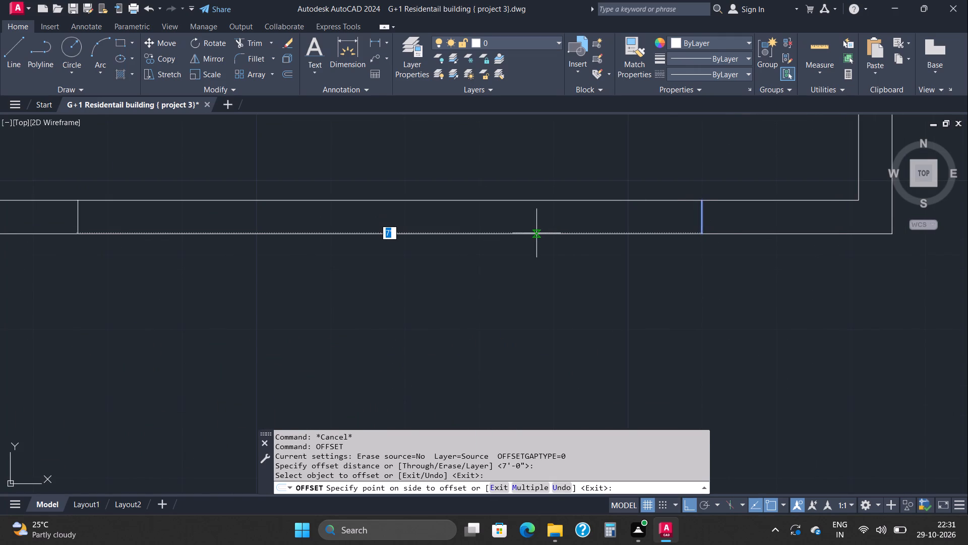
{"action": "left_click", "coordinate": [536, 233]}
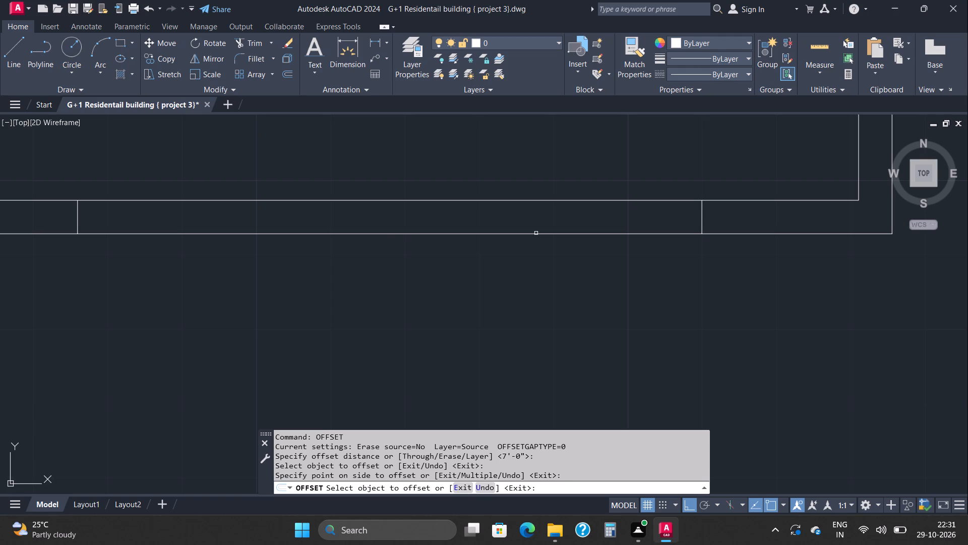
{"action": "key", "text": "Escape"}
{"action": "key", "text": "Escape"}
{"action": "key", "text": "Escape"}
{"action": "key", "text": "Escape"}
{"action": "key", "text": "Escape"}
{"action": "key", "text": "Escape"}
{"action": "key", "text": "Escape"}
{"action": "key", "text": "Escape"}
{"action": "key", "text": "Escape"}
{"action": "key", "text": "Escape"}
{"action": "key", "text": "Escape"}
{"action": "key", "text": "Escape"}
{"action": "key", "text": "Escape"}
{"action": "key", "text": "Escape"}
{"action": "key", "text": "Escape"}
{"action": "key", "text": "Escape"}
{"action": "key", "text": "Escape"}
{"action": "key", "text": "Escape"}
{"action": "key", "text": "Escape"}
{"action": "key", "text": "Escape"}
Trim the inner line of the first floor plan's south boundary wall between the two short vertical lines.
{"action": "type", "text": "TRIM"}
{"action": "key", "text": "Return"}
{"action": "key", "text": "Return"}
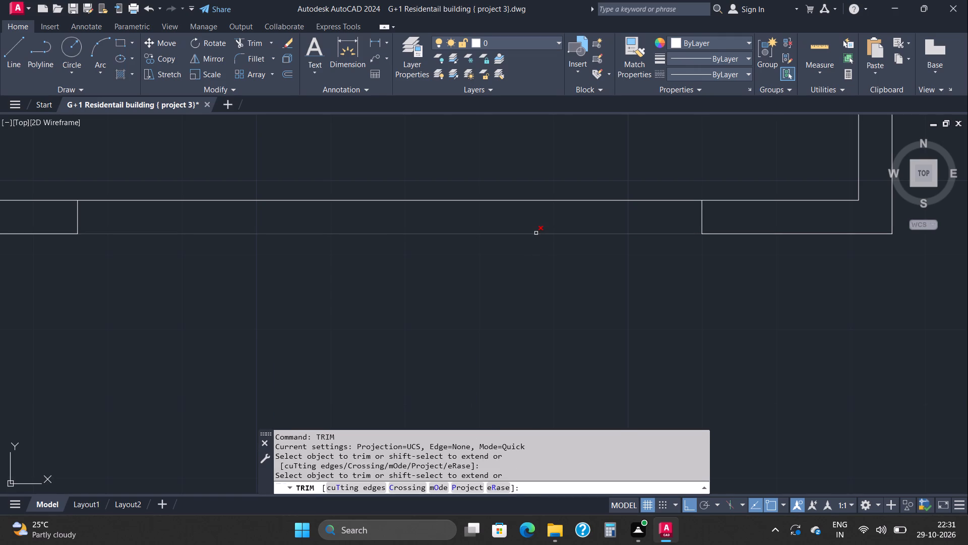
{"action": "left_click", "coordinate": [534, 201]}
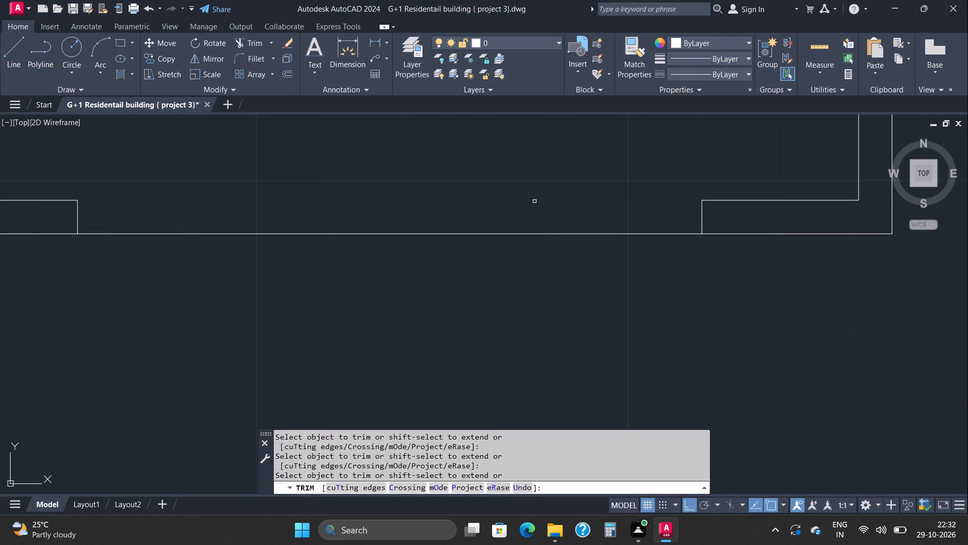
{"action": "scroll", "coordinate": [539, 196], "scroll_direction": "down", "scroll_amount": 3}
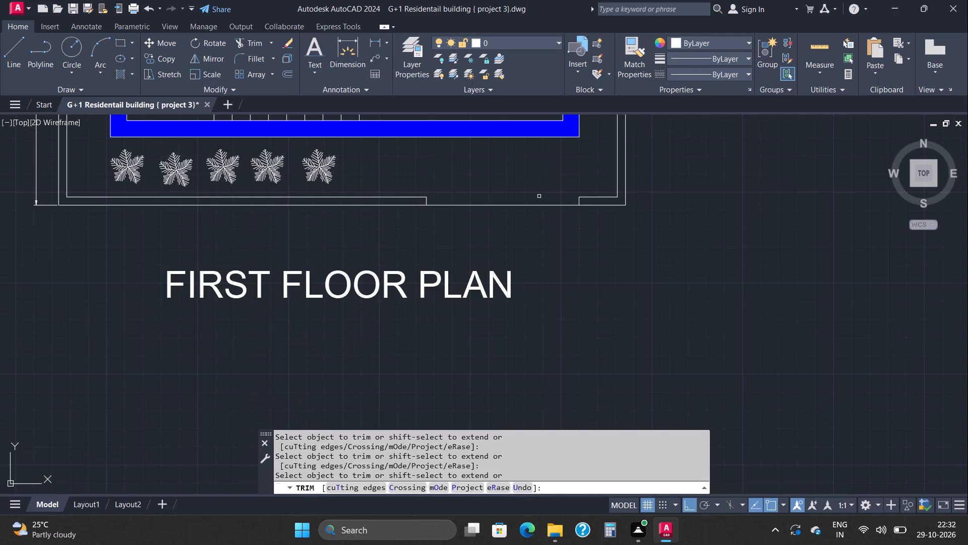
{"action": "scroll", "coordinate": [539, 196], "scroll_direction": "down", "scroll_amount": 1}
{"action": "key", "text": "Escape"}
{"action": "key", "text": "Escape"}
{"action": "key", "text": "Escape"}
{"action": "key", "text": "Escape"}
{"action": "key", "text": "Escape"}
{"action": "key", "text": "Escape"}
{"action": "key", "text": "Escape"}
{"action": "key", "text": "Escape"}
{"action": "key", "text": "Escape"}
{"action": "key", "text": "Escape"}
{"action": "key", "text": "Escape"}
{"action": "key", "text": "Escape"}
{"action": "key", "text": "Escape"}
{"action": "key", "text": "Escape"}
{"action": "key", "text": "Escape"}
{"action": "key", "text": "Escape"}
{"action": "key", "text": "Escape"}
{"action": "key", "text": "Escape"}
{"action": "key", "text": "Escape"}
{"action": "key", "text": "Escape"}
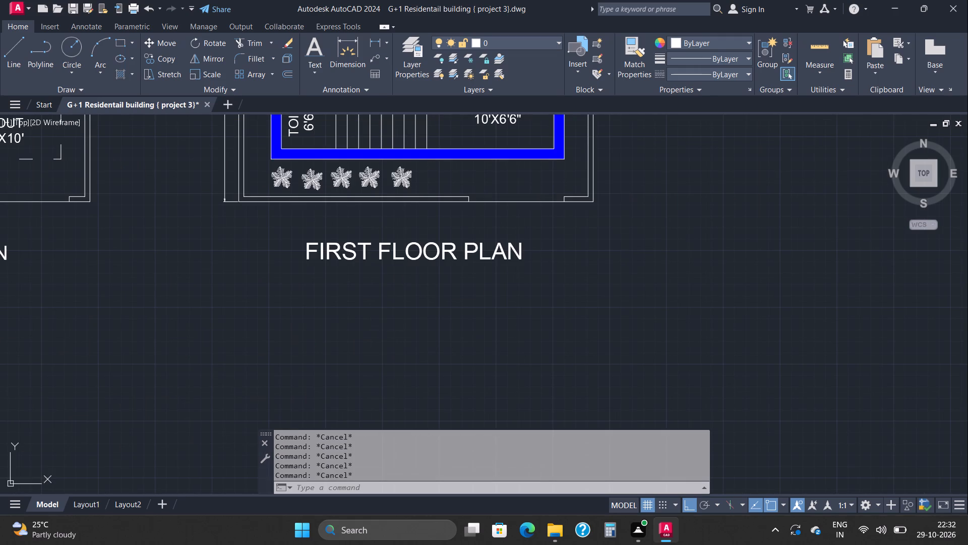
Save the drawing.
{"action": "key", "text": "ctrl+s"}
Place a single-line text W, about 2'-4" high with 270° rotation, in the empty space west of the ground floor plan.
{"action": "scroll", "coordinate": [542, 196], "scroll_direction": "down", "scroll_amount": 1}
{"action": "middle_click_drag", "start_coordinate": [599, 234], "coordinate": [691, 291]}
{"action": "scroll", "coordinate": [694, 292], "scroll_direction": "down", "scroll_amount": 1}
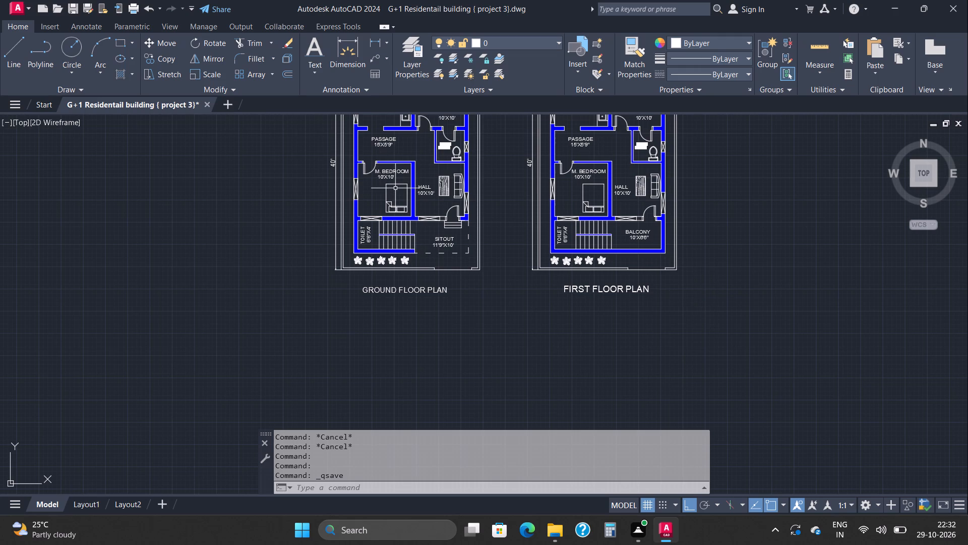
{"action": "key", "text": "Escape"}
{"action": "key", "text": "Escape"}
{"action": "key", "text": "Escape"}
{"action": "key", "text": "Escape"}
{"action": "key", "text": "Escape"}
{"action": "key", "text": "Escape"}
{"action": "key", "text": "Escape"}
{"action": "key", "text": "Escape"}
{"action": "key", "text": "Escape"}
{"action": "key", "text": "Escape"}
{"action": "key", "text": "Escape"}
{"action": "key", "text": "Escape"}
{"action": "key", "text": "Escape"}
{"action": "key", "text": "Escape"}
{"action": "key", "text": "Escape"}
{"action": "middle_click_drag", "start_coordinate": [486, 220], "coordinate": [486, 316]}
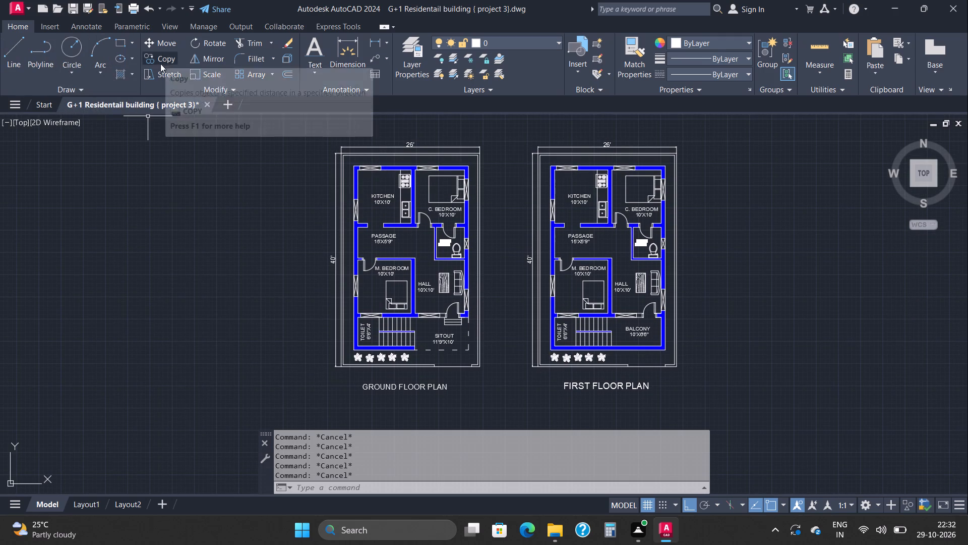
{"action": "left_click", "coordinate": [315, 72]}
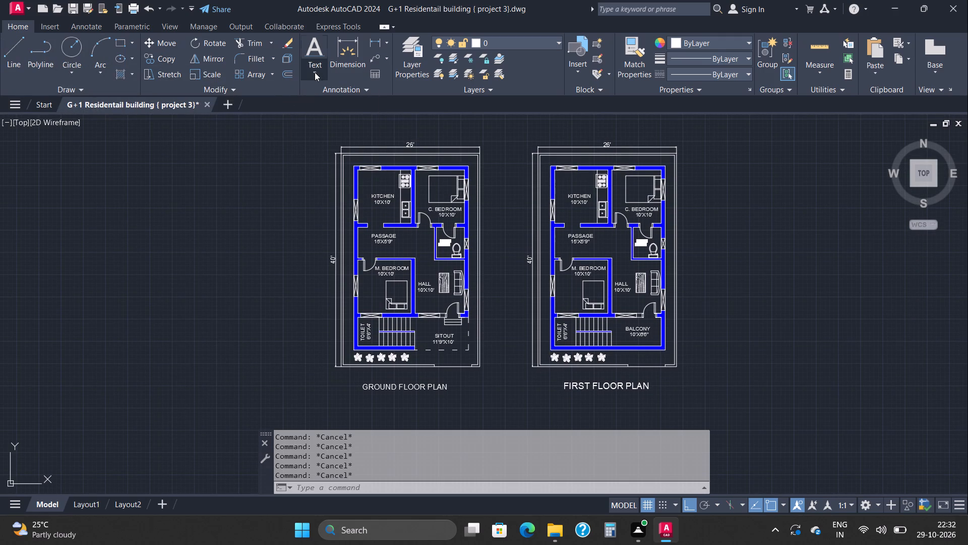
{"action": "left_click", "coordinate": [324, 115]}
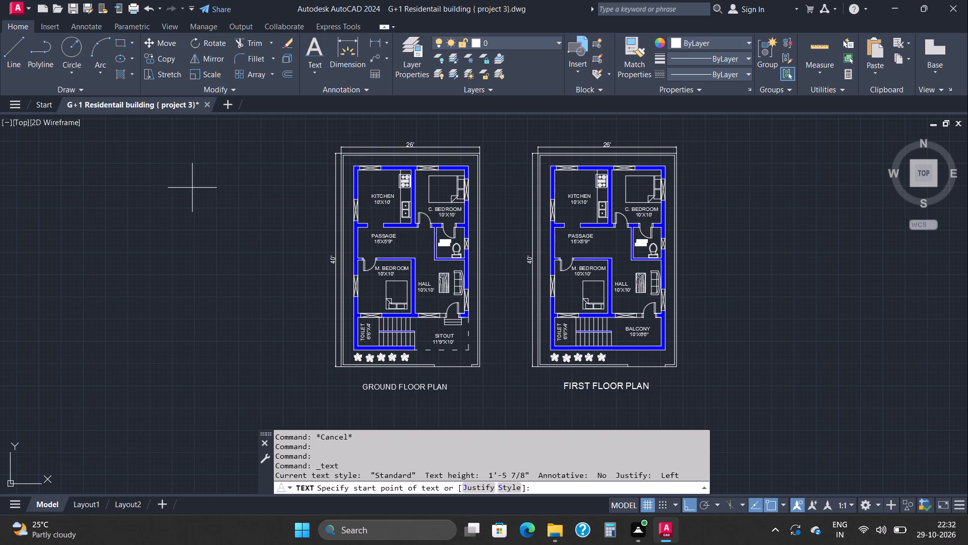
{"action": "left_click", "coordinate": [192, 188]}
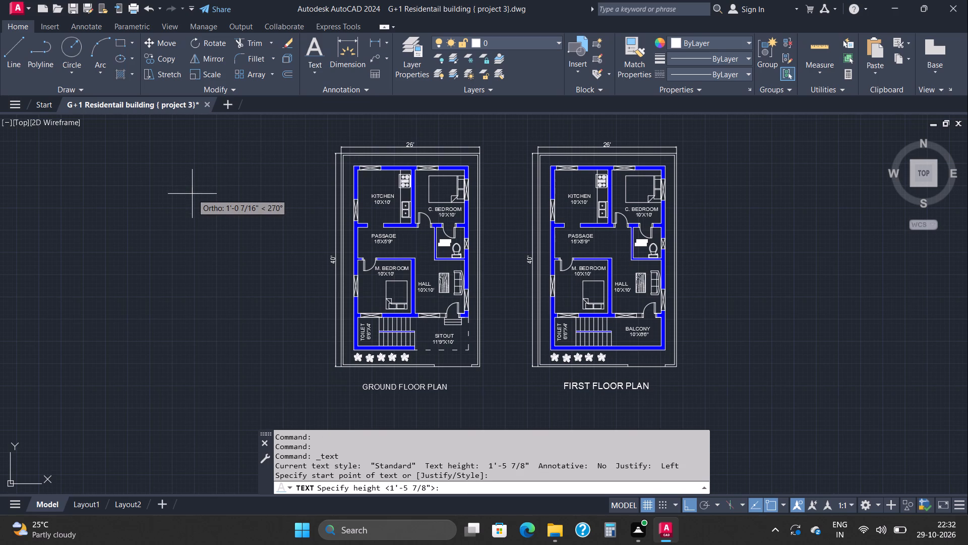
{"action": "left_click", "coordinate": [195, 200]}
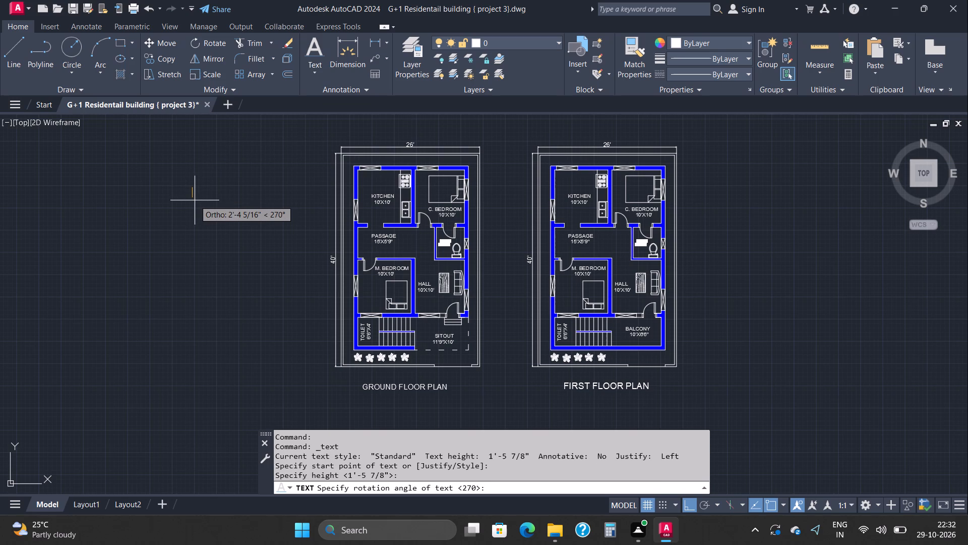
{"action": "left_click", "coordinate": [195, 200]}
{"action": "key", "text": "w"}
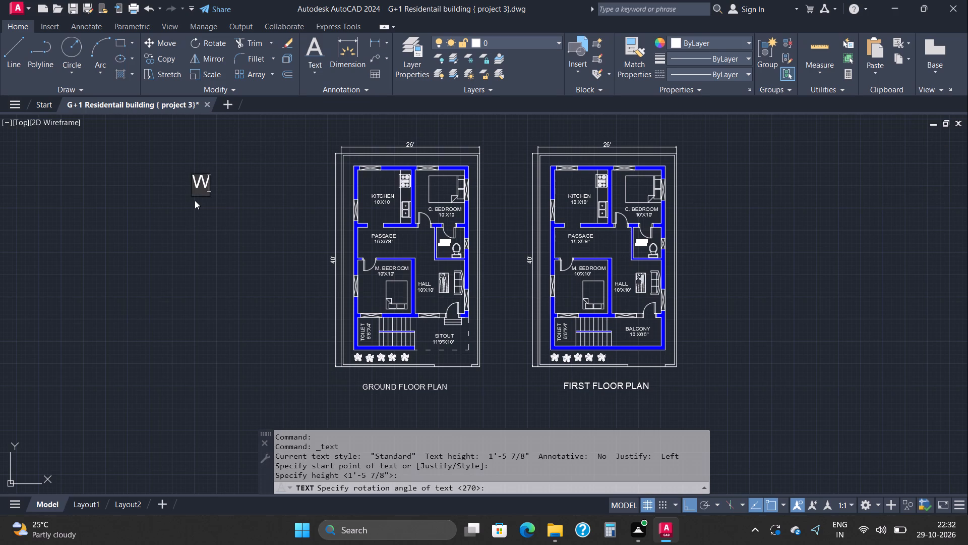
{"action": "left_click", "coordinate": [235, 219]}
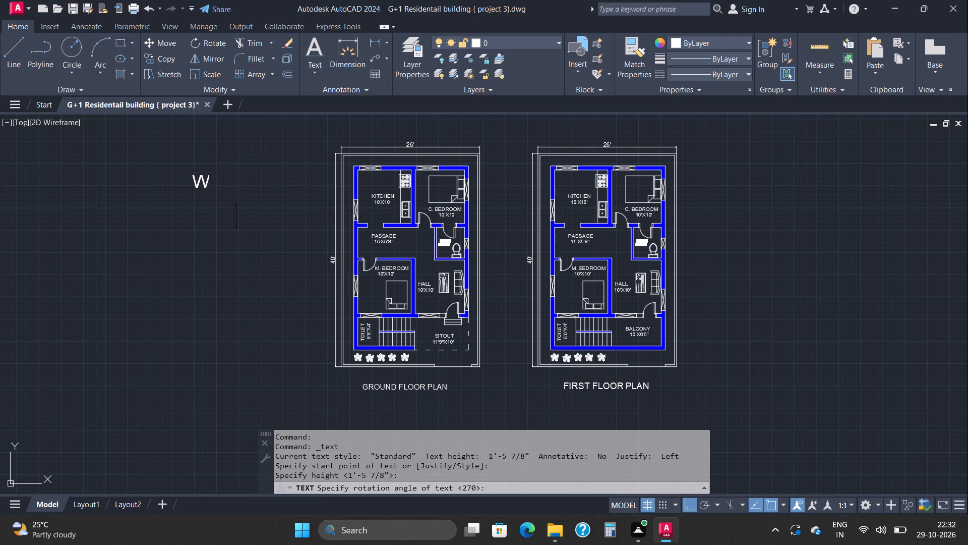
{"action": "key", "text": "Escape"}
{"action": "key", "text": "Escape"}
{"action": "key", "text": "Escape"}
{"action": "key", "text": "Escape"}
{"action": "key", "text": "Escape"}
Rotate the W text 90° about a point just northeast of it so that it reads upright.
{"action": "left_click", "coordinate": [247, 189]}
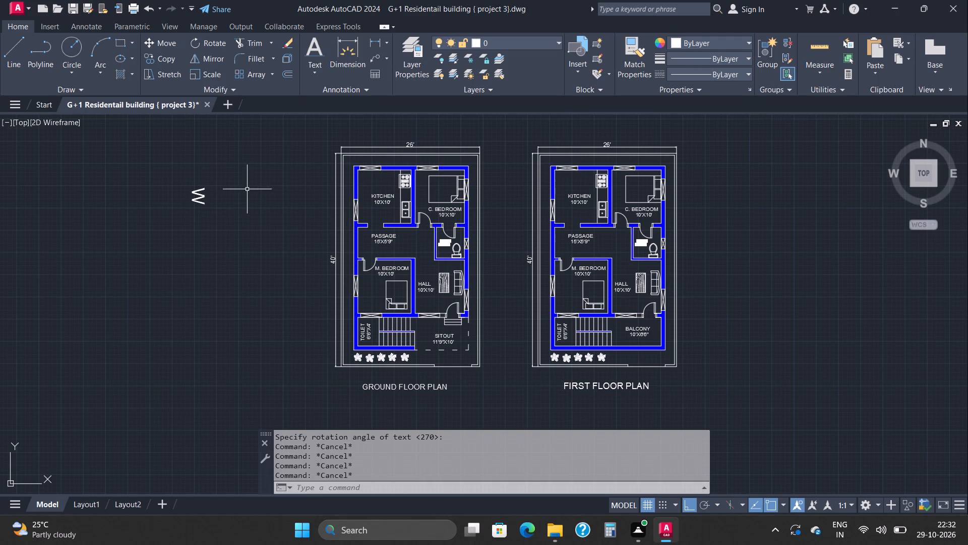
{"action": "left_click", "coordinate": [151, 203]}
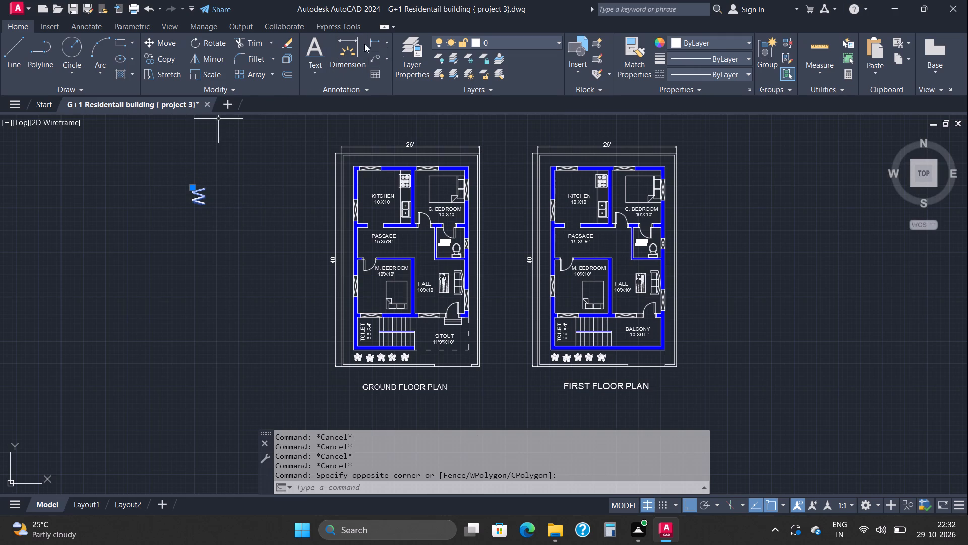
{"action": "left_click", "coordinate": [193, 41]}
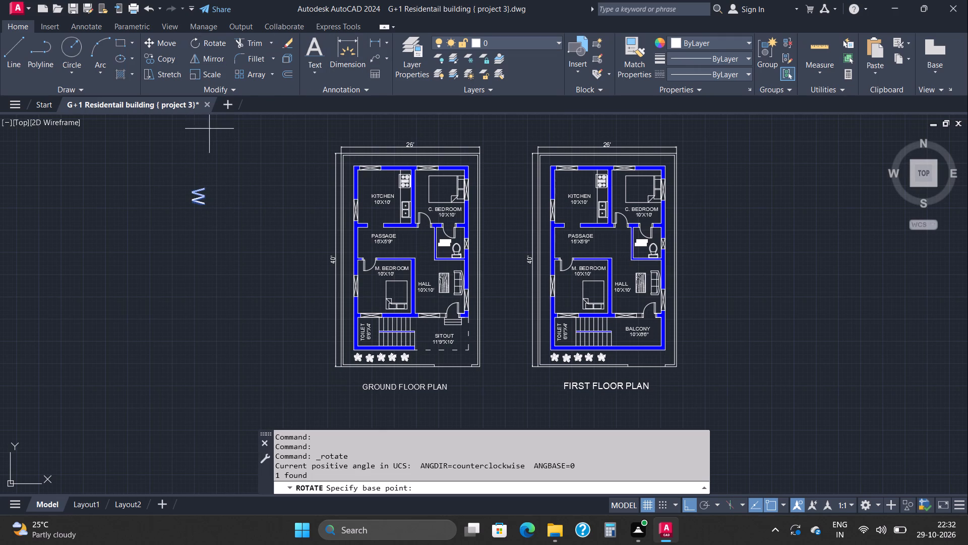
{"action": "left_click", "coordinate": [211, 165]}
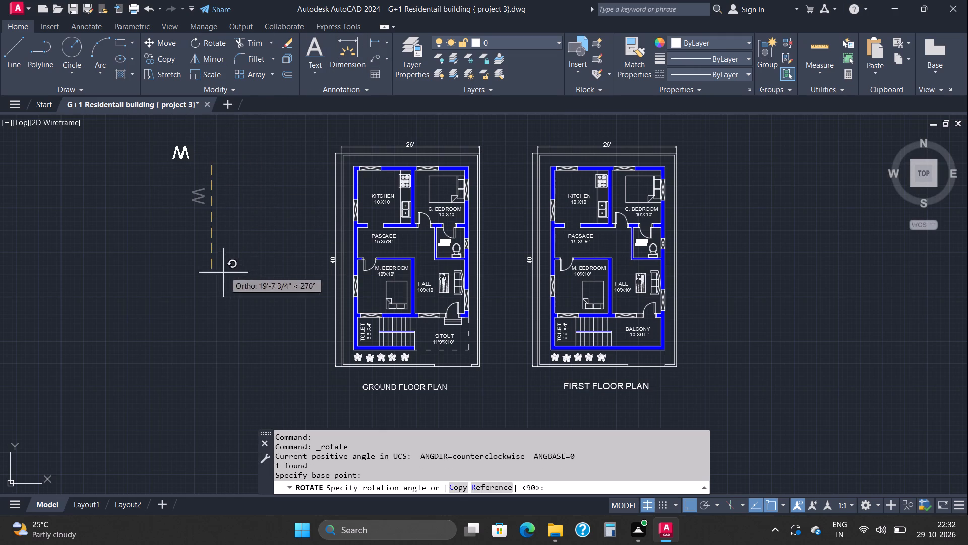
{"action": "left_click", "coordinate": [241, 128]}
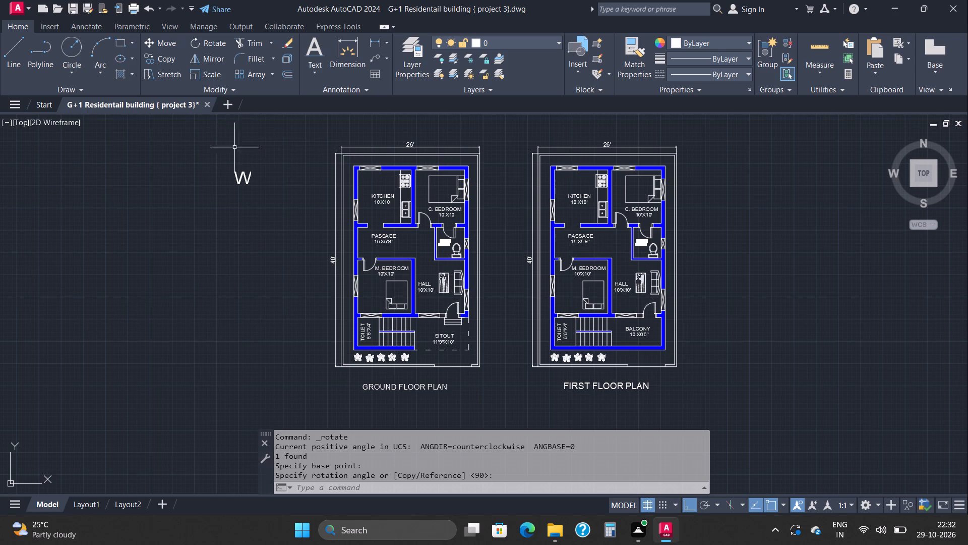
{"action": "key", "text": "Escape"}
{"action": "key", "text": "Escape"}
{"action": "key", "text": "Escape"}
{"action": "key", "text": "Escape"}
{"action": "key", "text": "Escape"}
{"action": "key", "text": "Escape"}
{"action": "key", "text": "Escape"}
{"action": "key", "text": "Escape"}
{"action": "key", "text": "Escape"}
{"action": "key", "text": "Escape"}
{"action": "key", "text": "Escape"}
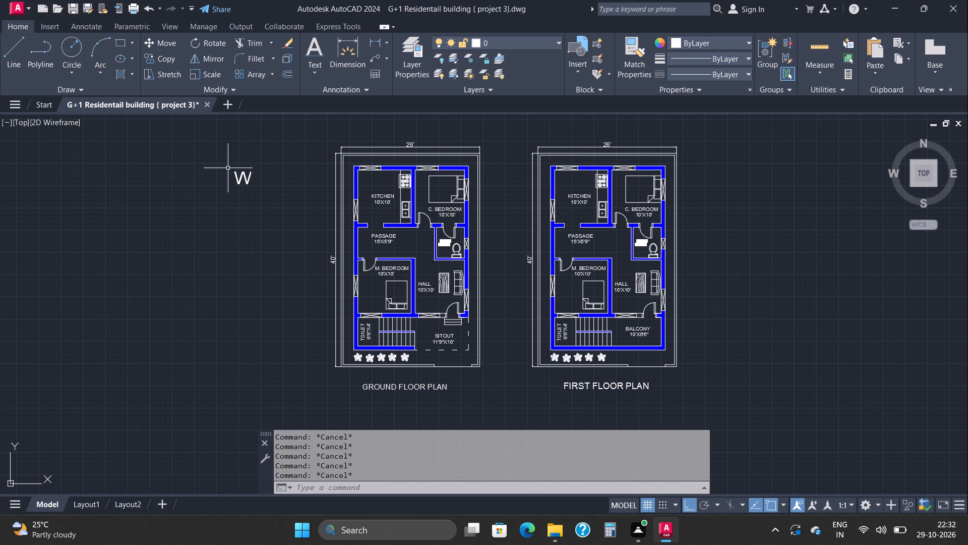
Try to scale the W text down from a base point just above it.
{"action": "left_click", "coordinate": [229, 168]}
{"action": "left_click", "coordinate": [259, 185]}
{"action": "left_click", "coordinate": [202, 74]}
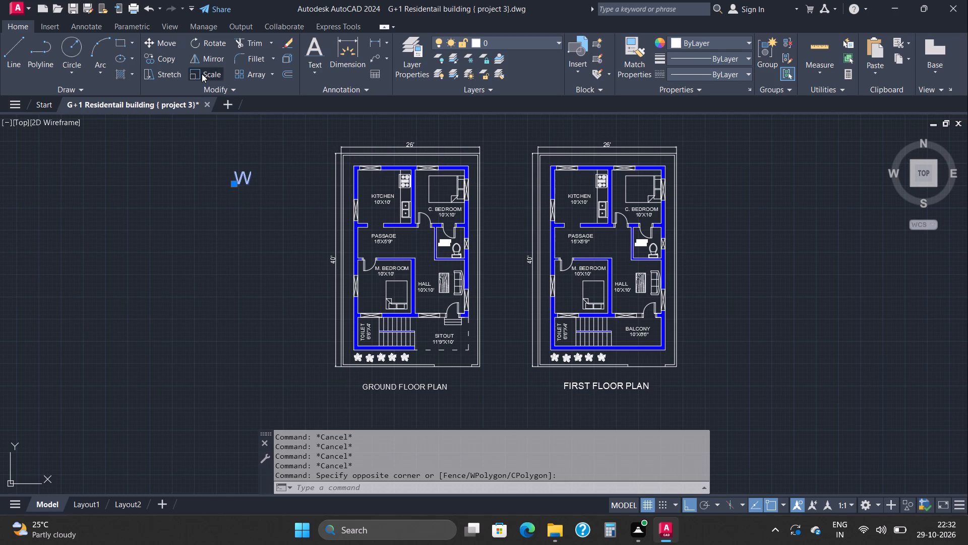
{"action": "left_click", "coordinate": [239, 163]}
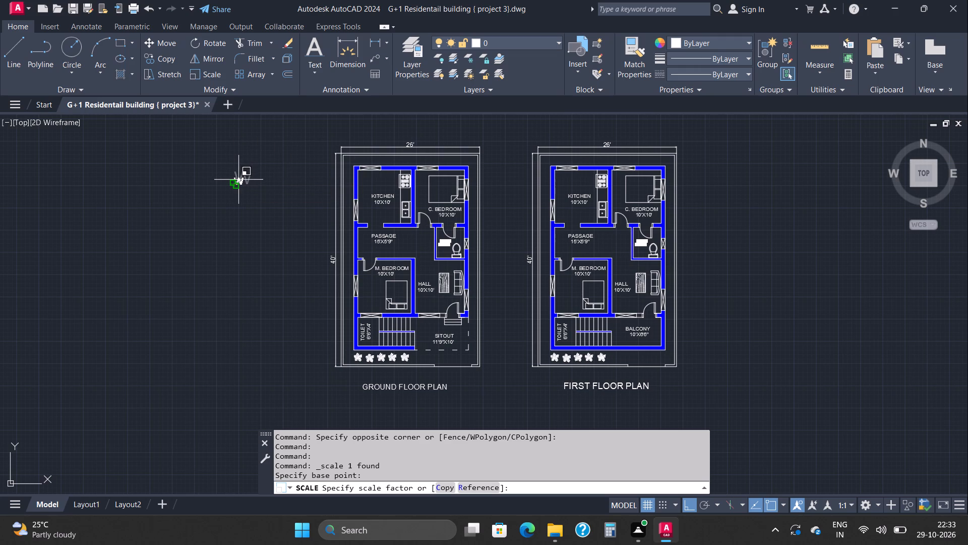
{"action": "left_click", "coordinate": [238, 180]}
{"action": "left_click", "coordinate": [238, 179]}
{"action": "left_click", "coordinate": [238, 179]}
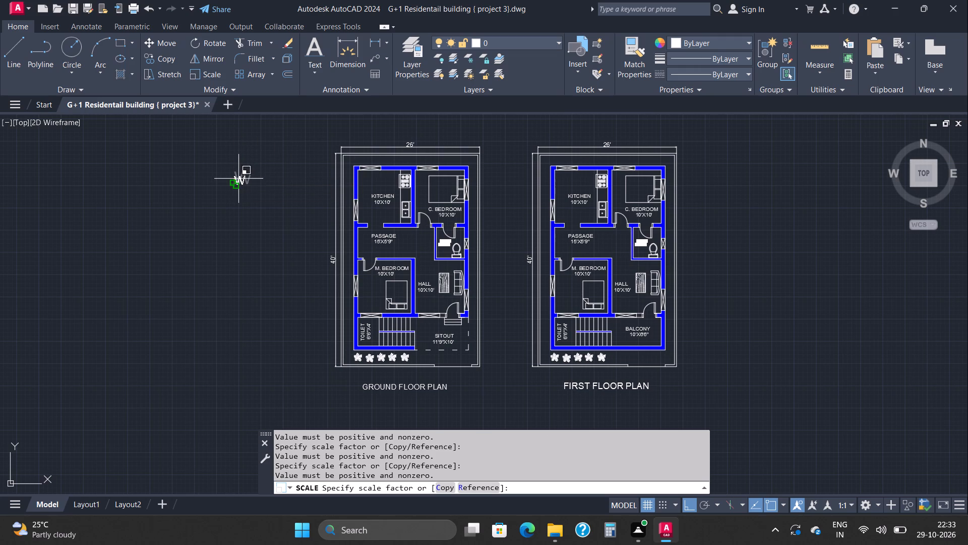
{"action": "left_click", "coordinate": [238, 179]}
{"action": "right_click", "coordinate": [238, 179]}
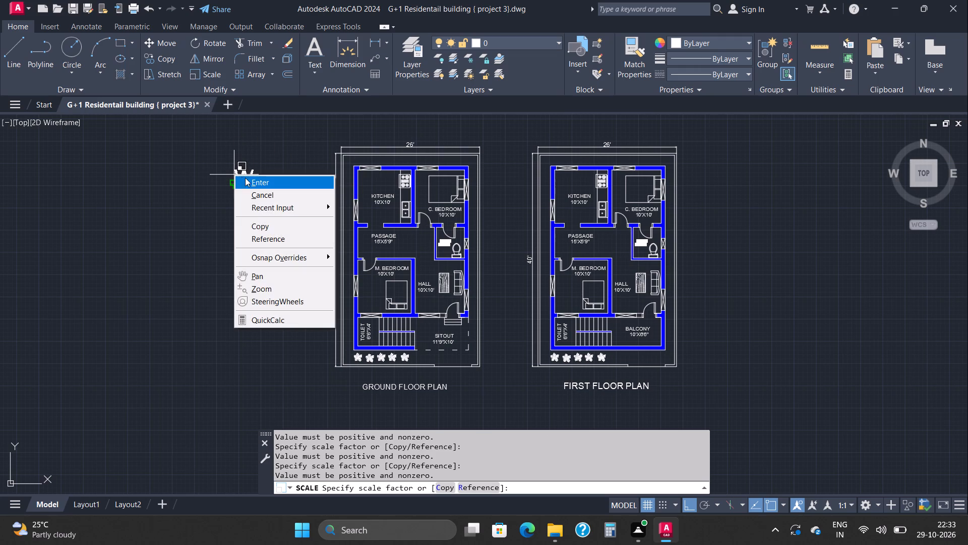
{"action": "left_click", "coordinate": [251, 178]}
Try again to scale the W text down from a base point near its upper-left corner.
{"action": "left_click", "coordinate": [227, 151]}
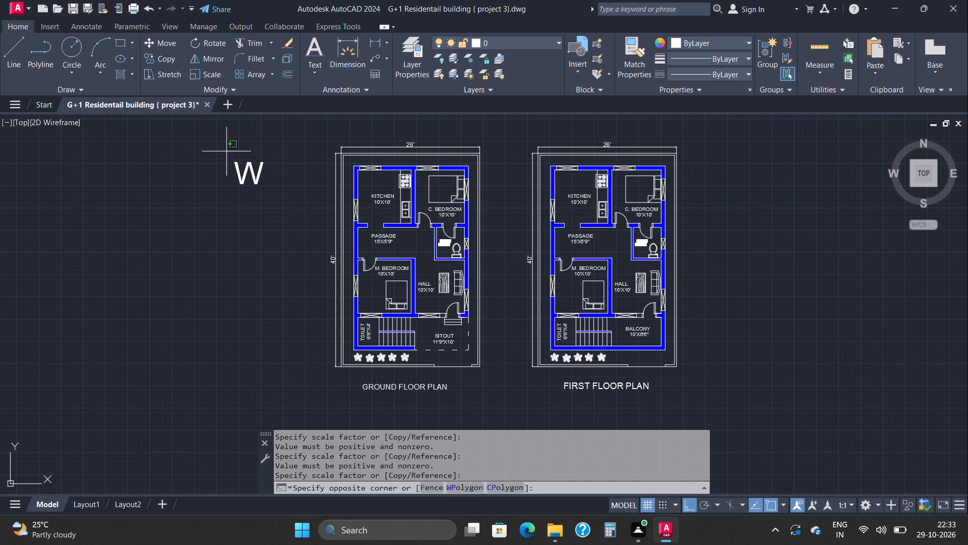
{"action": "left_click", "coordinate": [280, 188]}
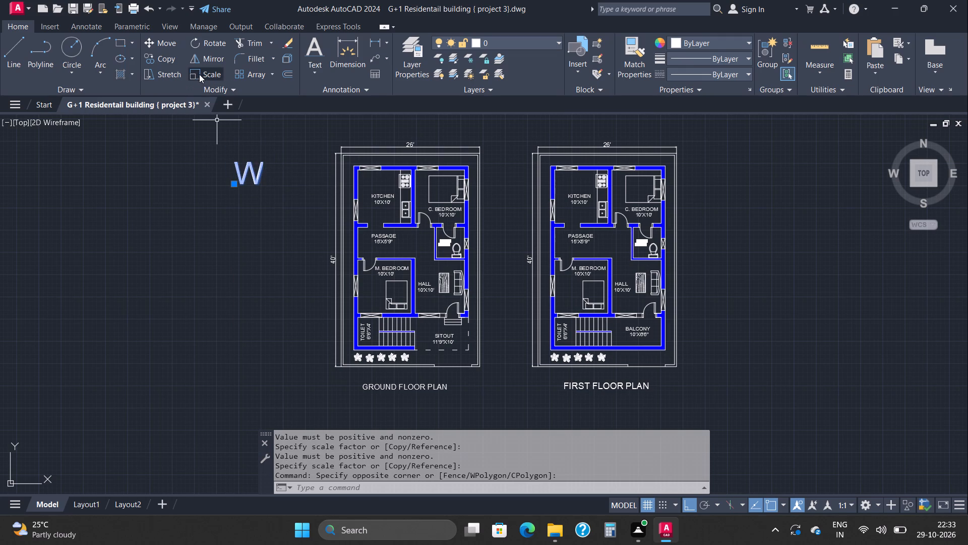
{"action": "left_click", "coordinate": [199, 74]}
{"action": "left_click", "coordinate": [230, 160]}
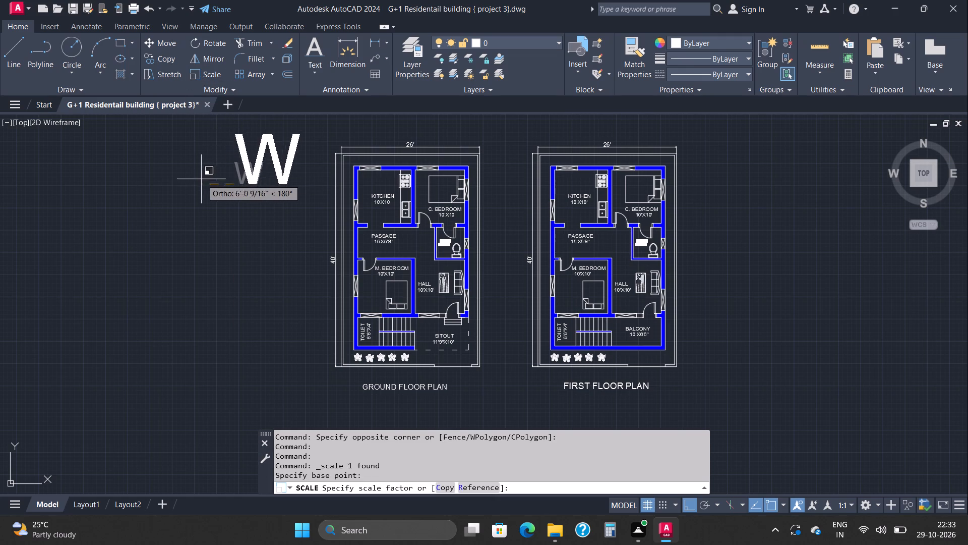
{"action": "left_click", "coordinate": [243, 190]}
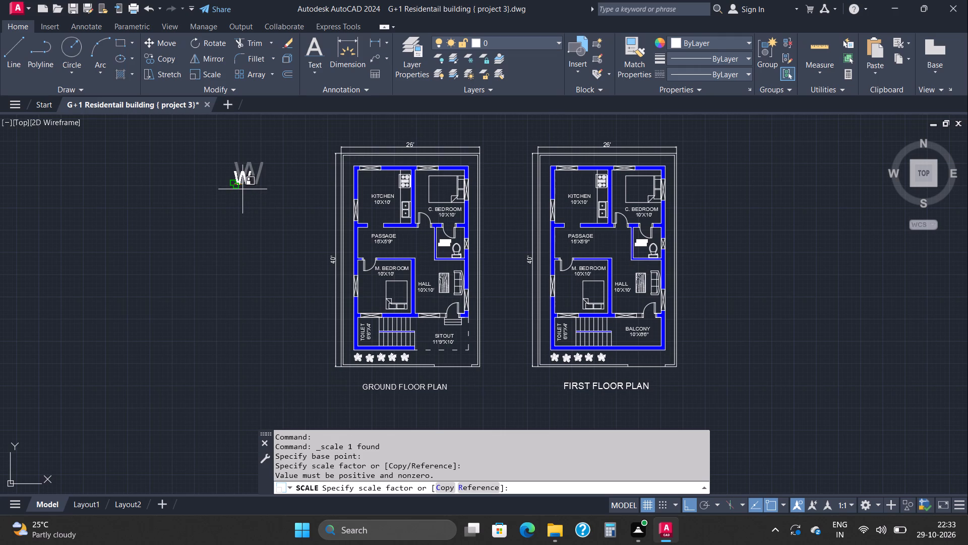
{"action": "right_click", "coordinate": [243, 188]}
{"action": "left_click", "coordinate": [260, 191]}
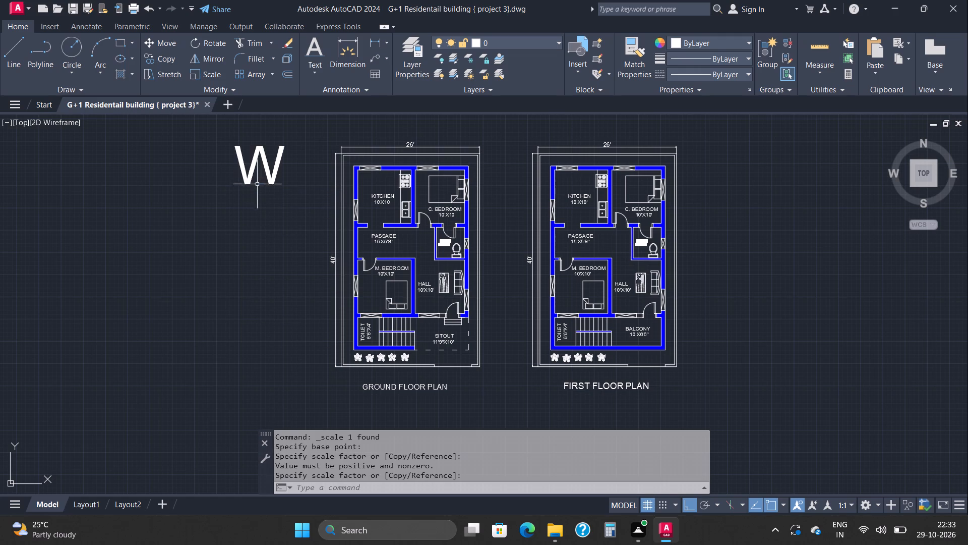
Scale the W text down freehand to about the height of the room labels, using a base point northeast of it.
{"action": "left_click", "coordinate": [224, 148]}
{"action": "left_click", "coordinate": [278, 193]}
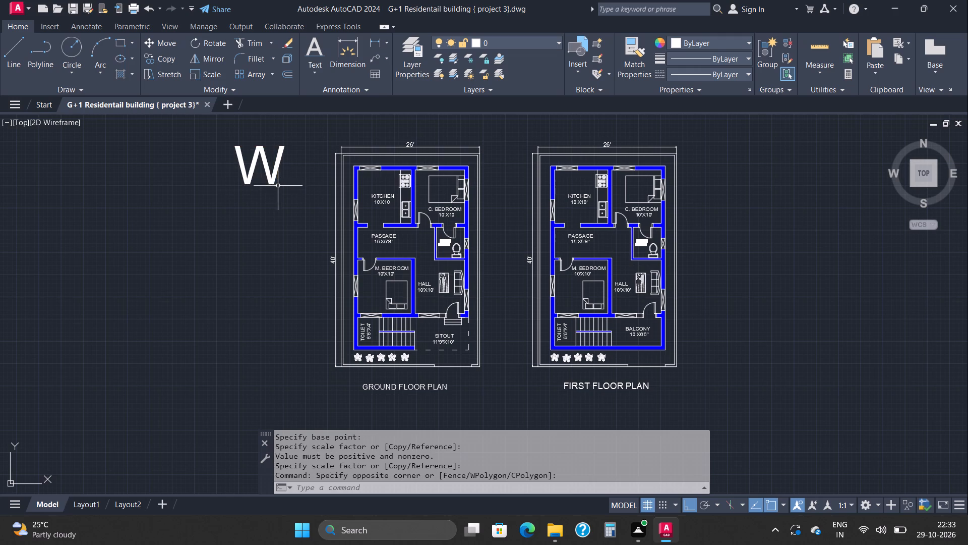
{"action": "left_click", "coordinate": [277, 170]}
{"action": "left_click", "coordinate": [202, 74]}
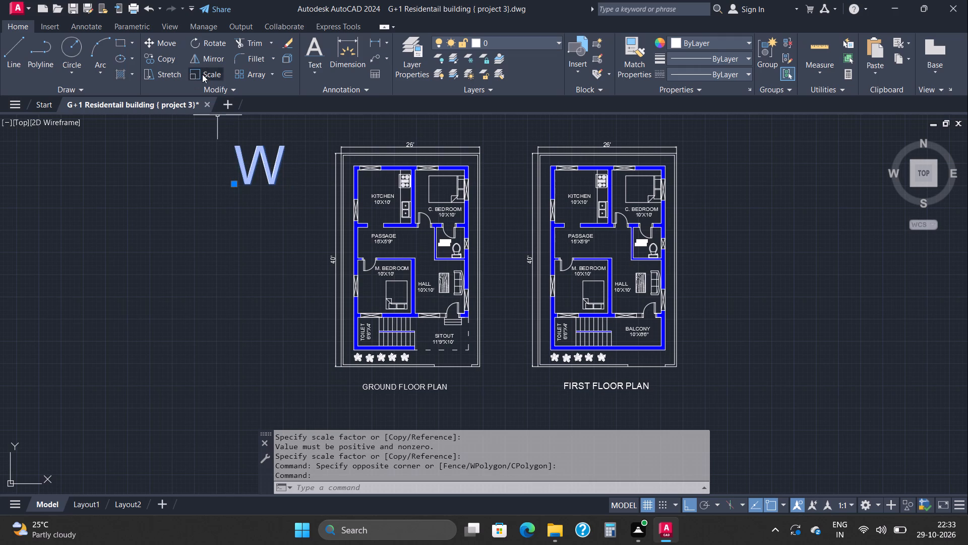
{"action": "left_click", "coordinate": [294, 149]}
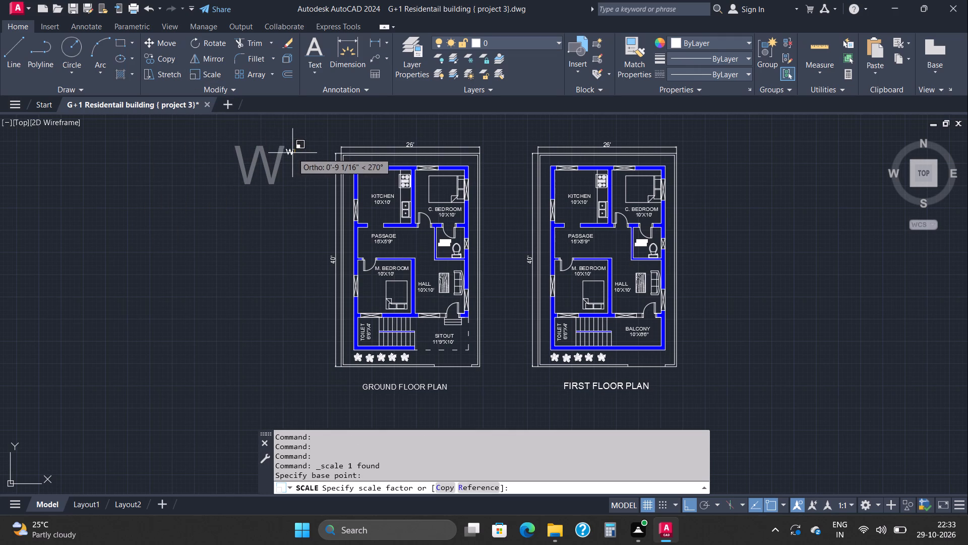
{"action": "left_click", "coordinate": [297, 151]}
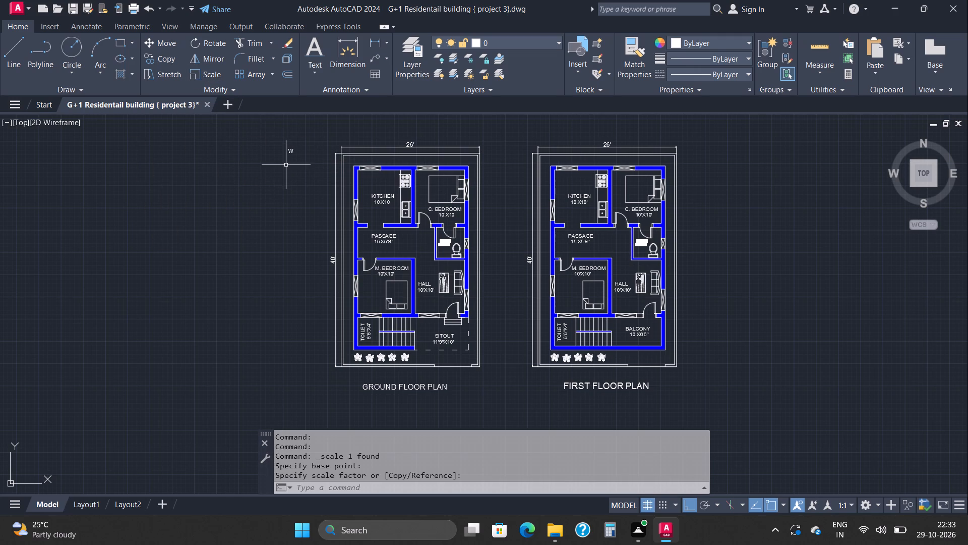
Copy the W text with Ortho off, placing copies above the north windows of the ground-floor kitchen and C. bedroom.
{"action": "scroll", "coordinate": [285, 165], "scroll_direction": "up", "scroll_amount": 1}
{"action": "middle_click_drag", "start_coordinate": [286, 165], "coordinate": [293, 181]}
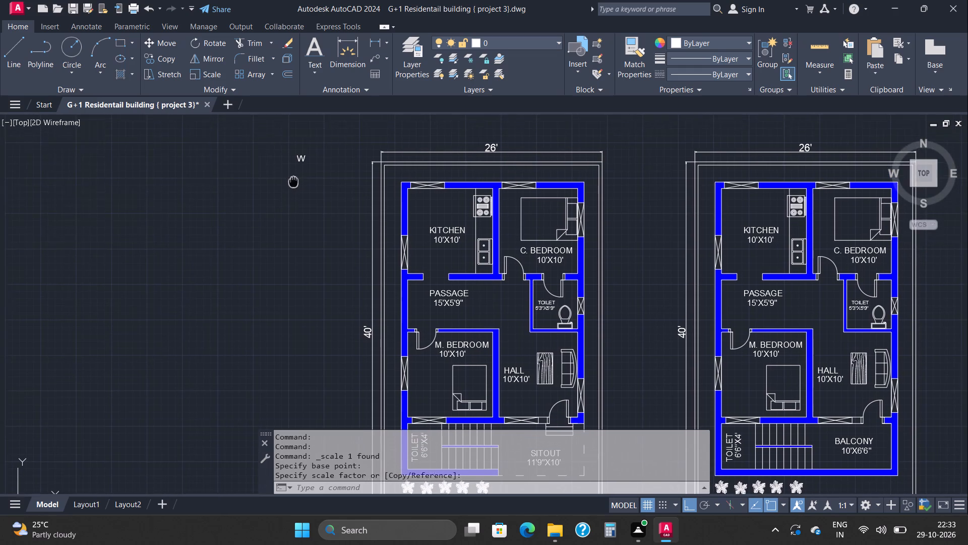
{"action": "middle_click_drag", "start_coordinate": [293, 181], "coordinate": [294, 183]}
{"action": "left_click", "coordinate": [301, 163]}
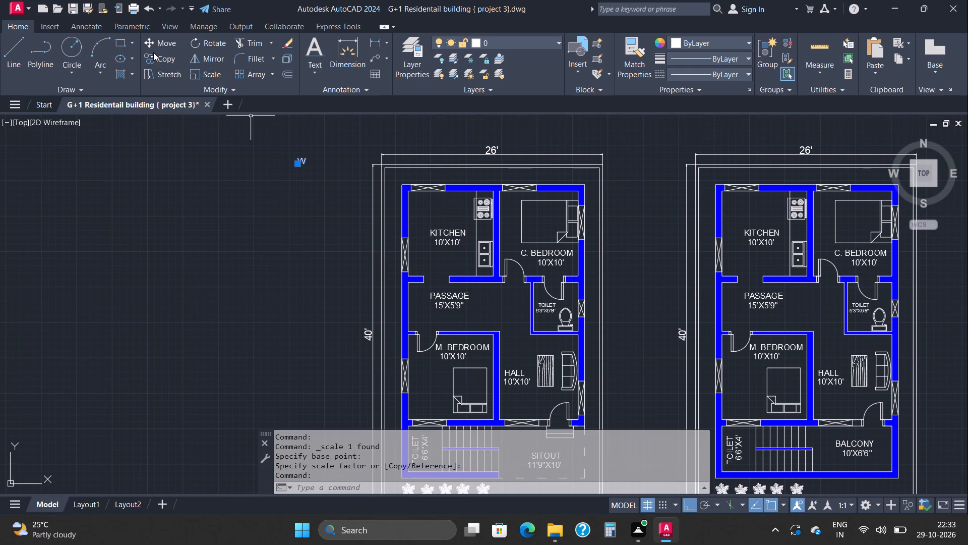
{"action": "left_click", "coordinate": [151, 57]}
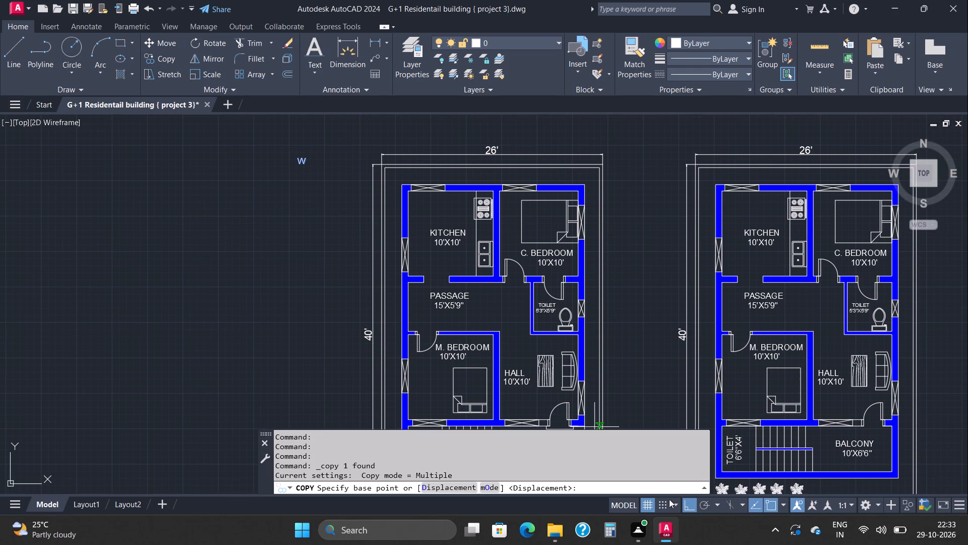
{"action": "left_click", "coordinate": [686, 505]}
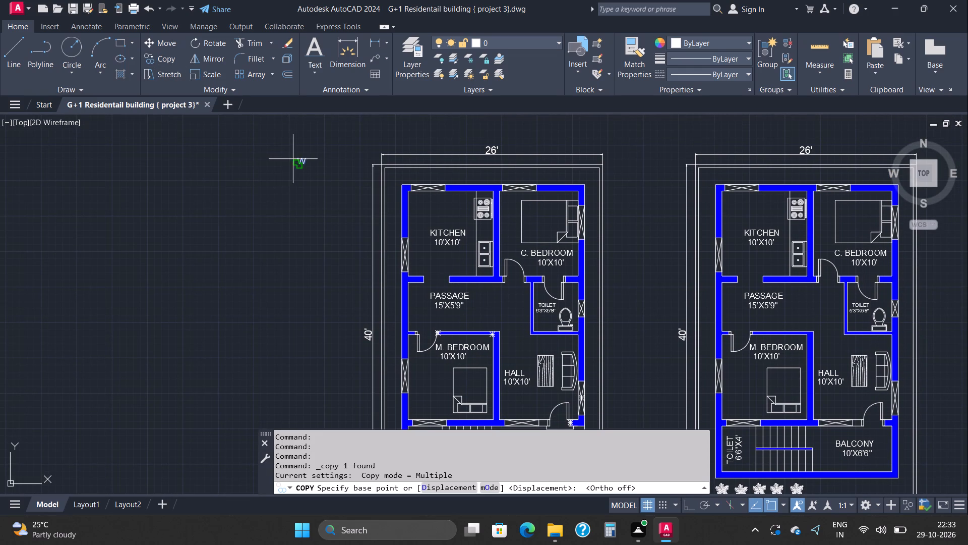
{"action": "left_click", "coordinate": [296, 159]}
{"action": "scroll", "coordinate": [415, 186], "scroll_direction": "up", "scroll_amount": 2}
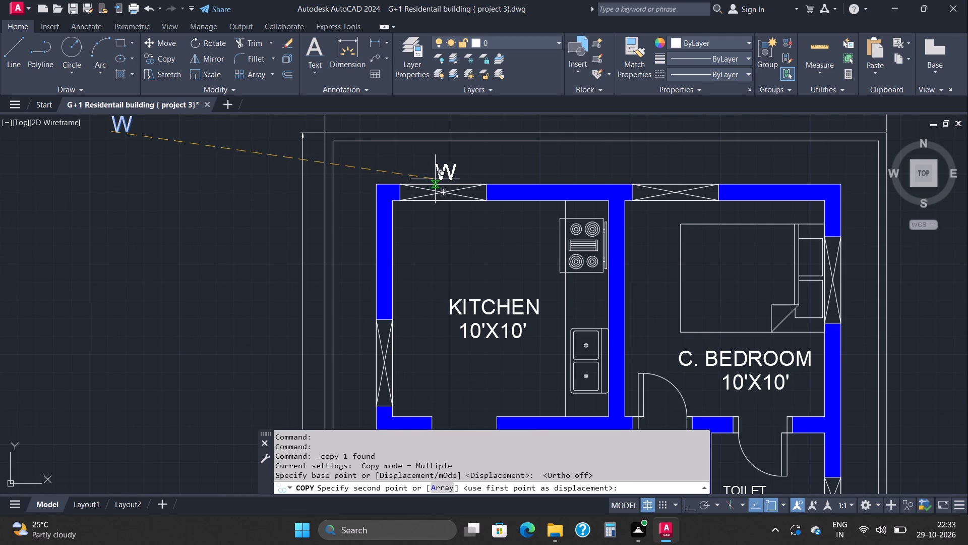
{"action": "left_click", "coordinate": [435, 179]}
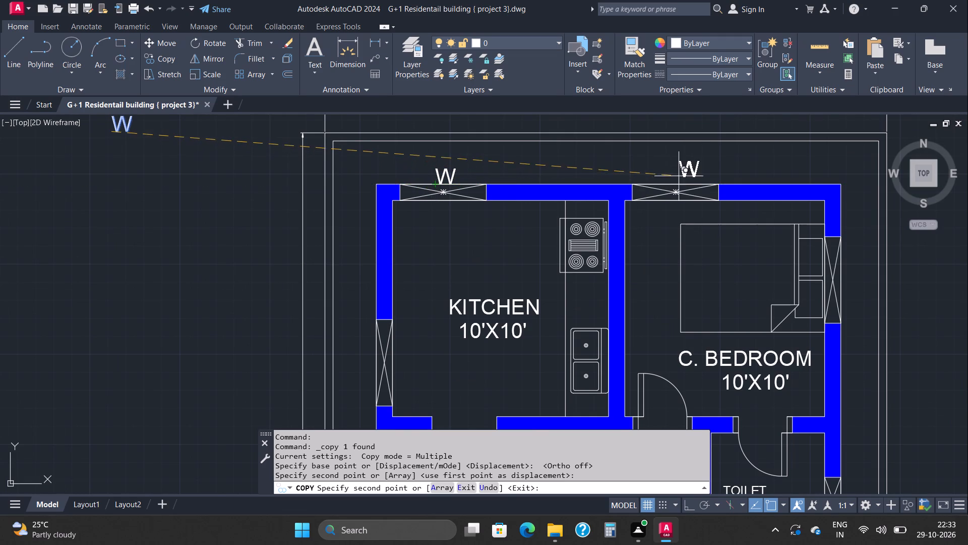
{"action": "left_click", "coordinate": [668, 177]}
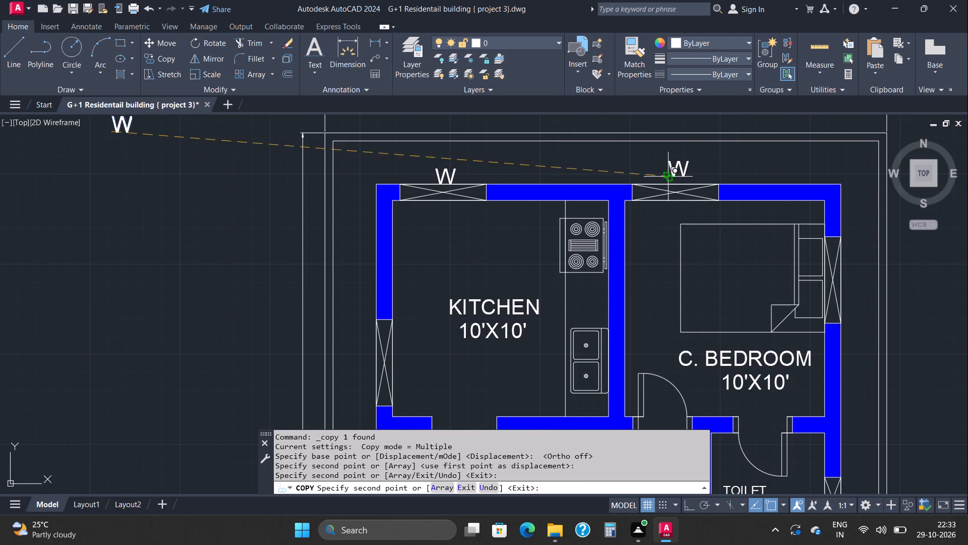
Place copies of the W text outside the west windows of the ground-floor kitchen and M. bedroom.
{"action": "middle_click_drag", "start_coordinate": [411, 264], "coordinate": [452, 223]}
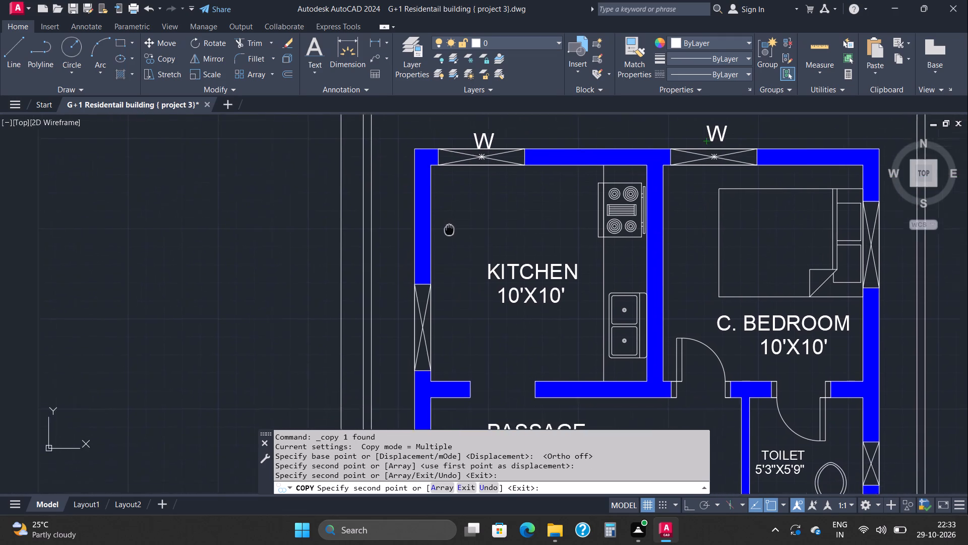
{"action": "middle_click_drag", "start_coordinate": [452, 223], "coordinate": [462, 199]}
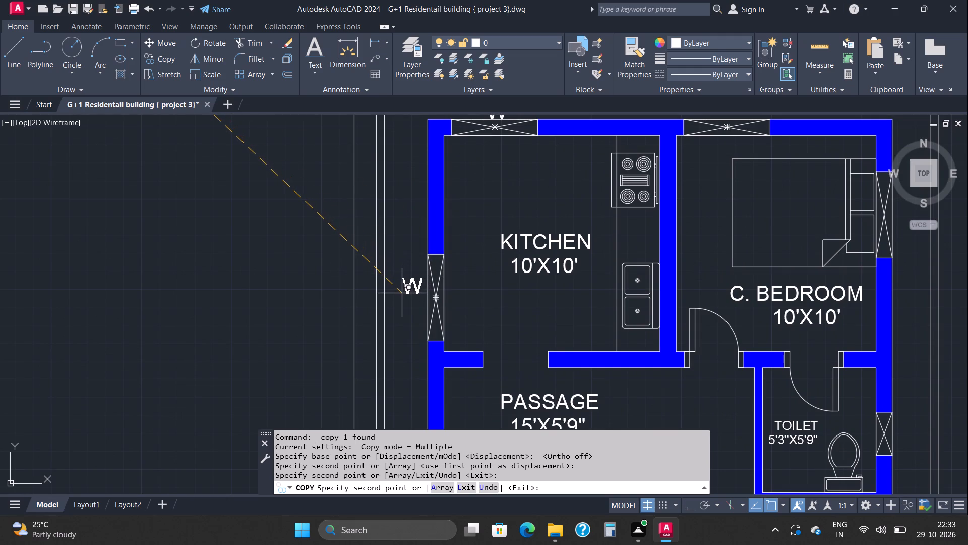
{"action": "left_click", "coordinate": [400, 295]}
{"action": "scroll", "coordinate": [388, 337], "scroll_direction": "down", "scroll_amount": 2}
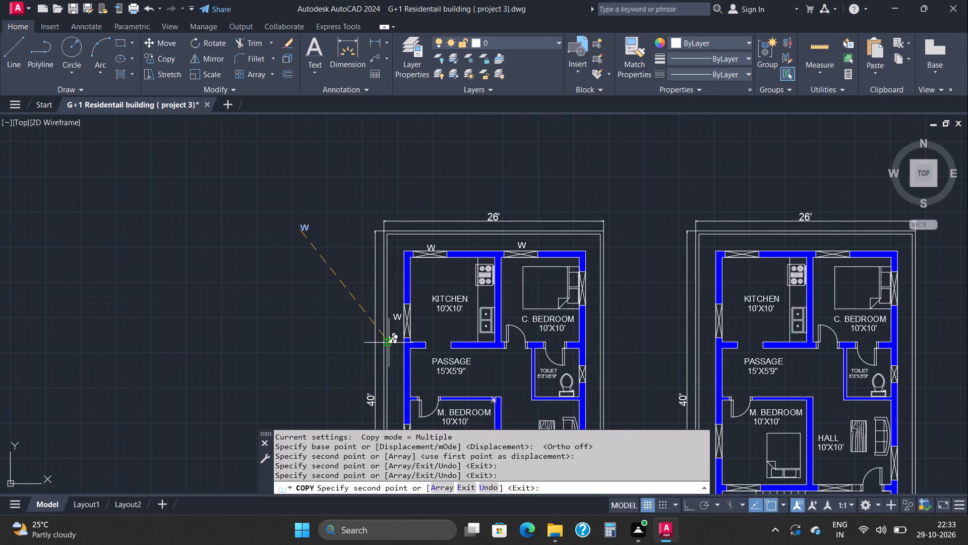
{"action": "middle_click_drag", "start_coordinate": [391, 371], "coordinate": [395, 220]}
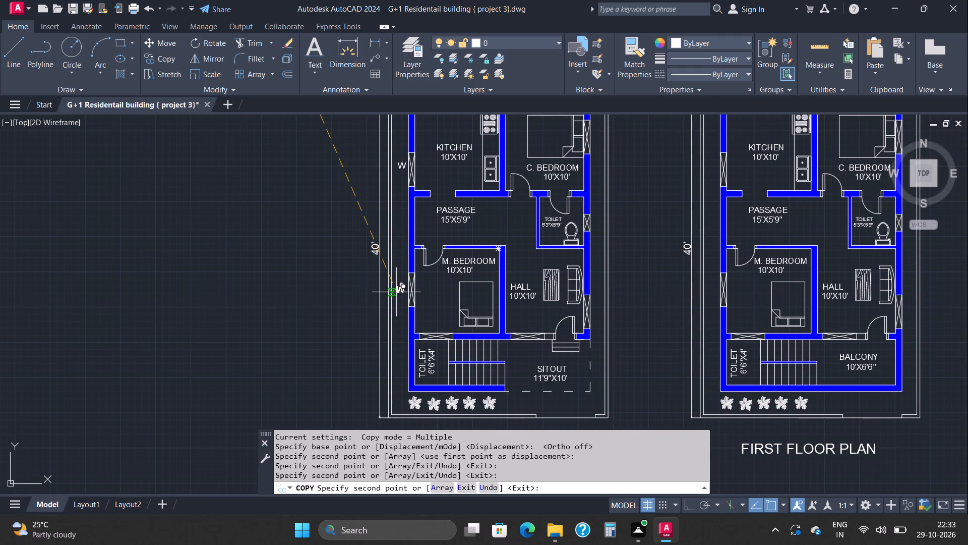
{"action": "scroll", "coordinate": [400, 292], "scroll_direction": "up", "scroll_amount": 2}
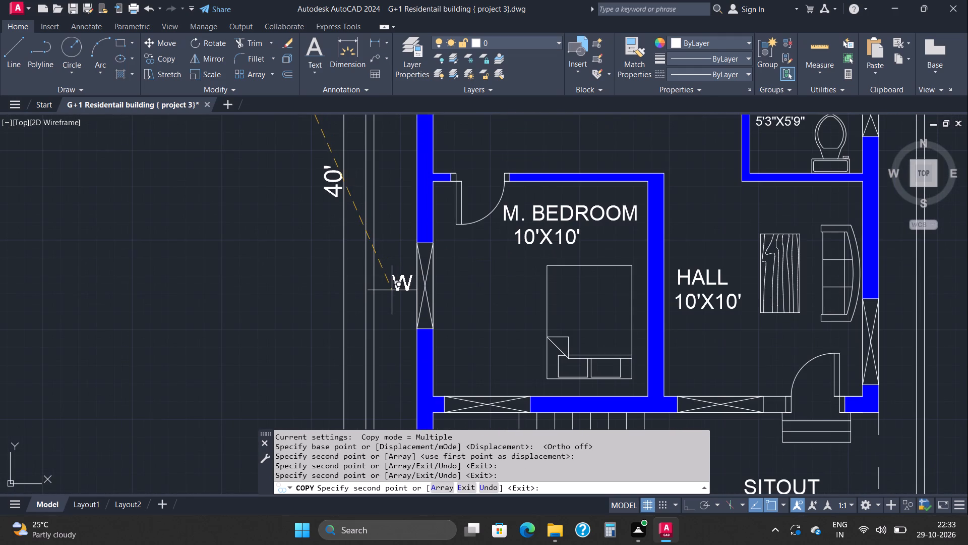
{"action": "left_click", "coordinate": [392, 290]}
Place copies of the W text outside the east windows of the ground-floor hall, the toilet beside the passage and the C. bedroom.
{"action": "scroll", "coordinate": [381, 323], "scroll_direction": "down", "scroll_amount": 2}
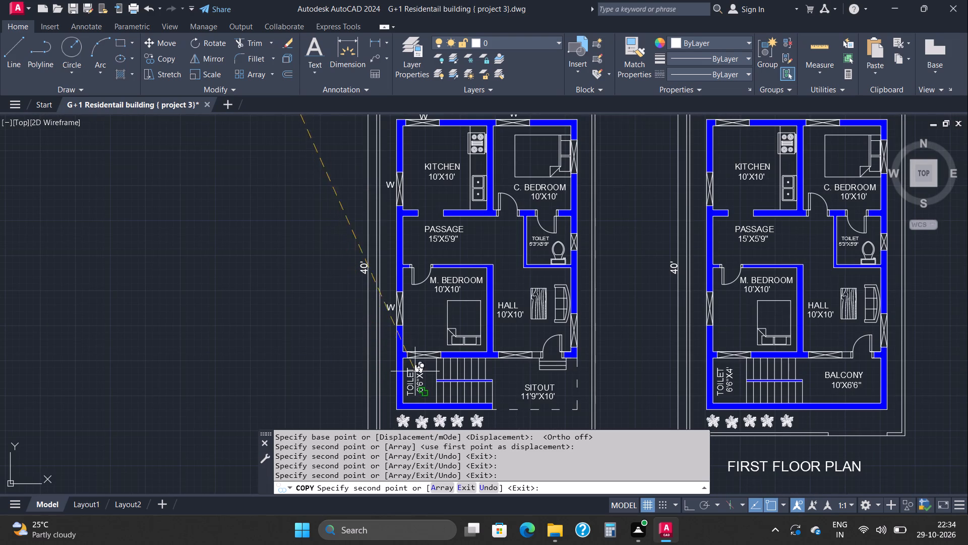
{"action": "scroll", "coordinate": [583, 337], "scroll_direction": "up", "scroll_amount": 3}
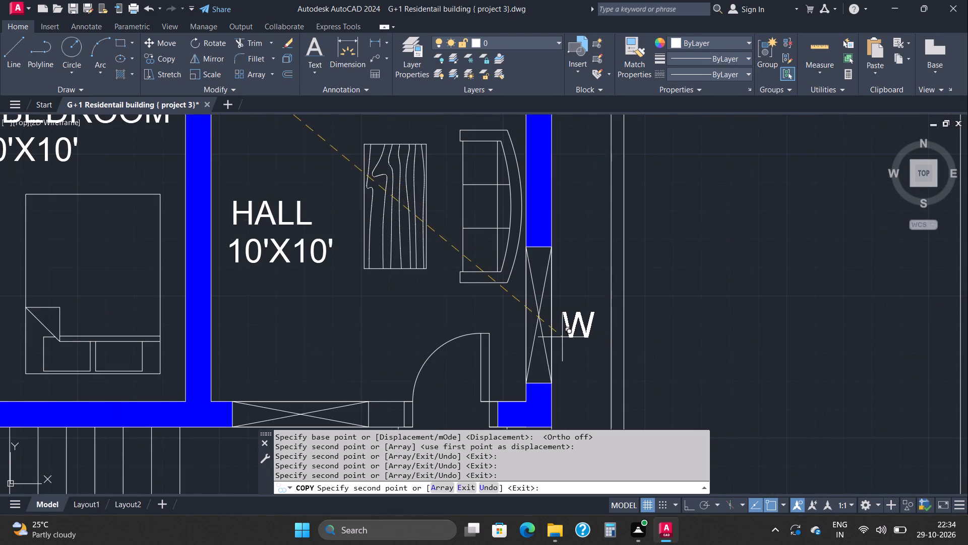
{"action": "left_click", "coordinate": [557, 339]}
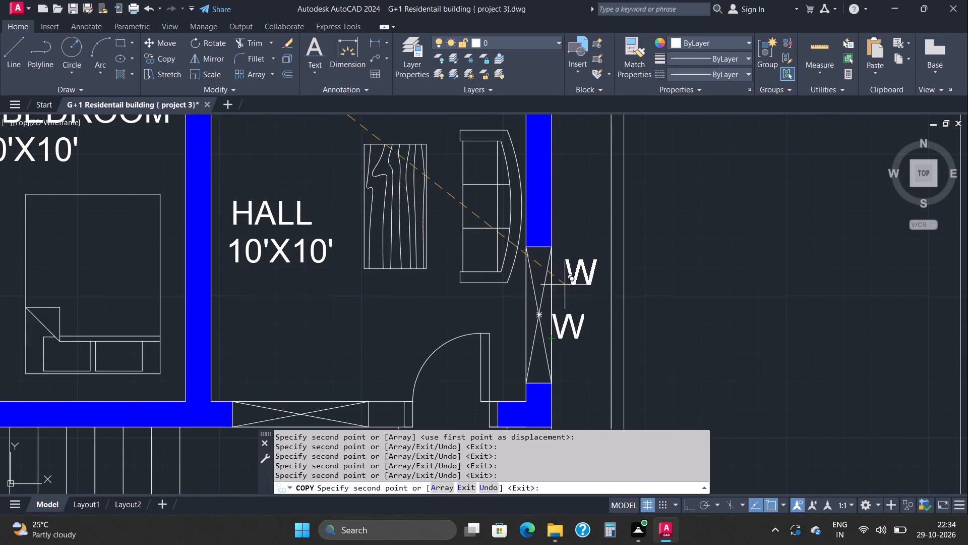
{"action": "middle_click_drag", "start_coordinate": [564, 279], "coordinate": [572, 414]}
{"action": "scroll", "coordinate": [571, 414], "scroll_direction": "down", "scroll_amount": 1}
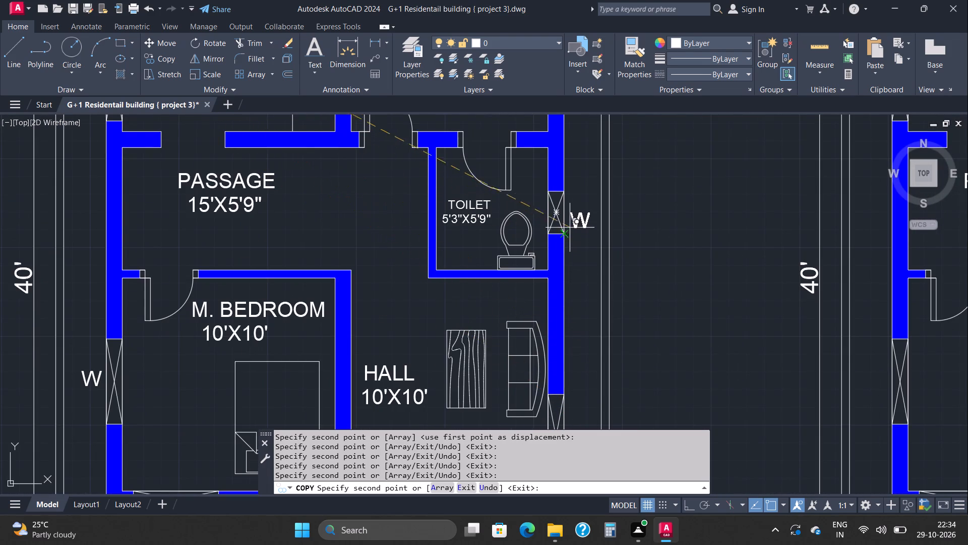
{"action": "left_click", "coordinate": [571, 222]}
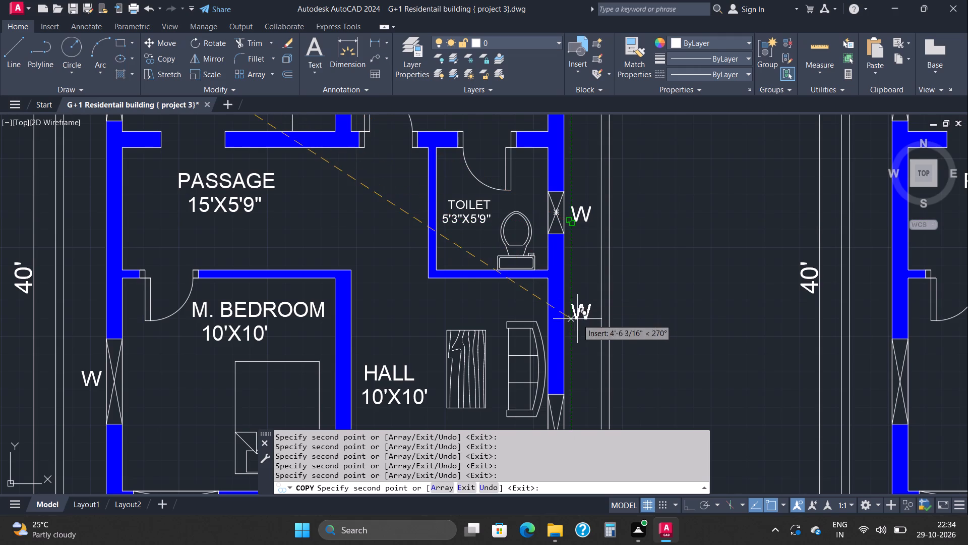
{"action": "scroll", "coordinate": [577, 319], "scroll_direction": "down", "scroll_amount": 1}
{"action": "middle_click_drag", "start_coordinate": [579, 334], "coordinate": [579, 425]}
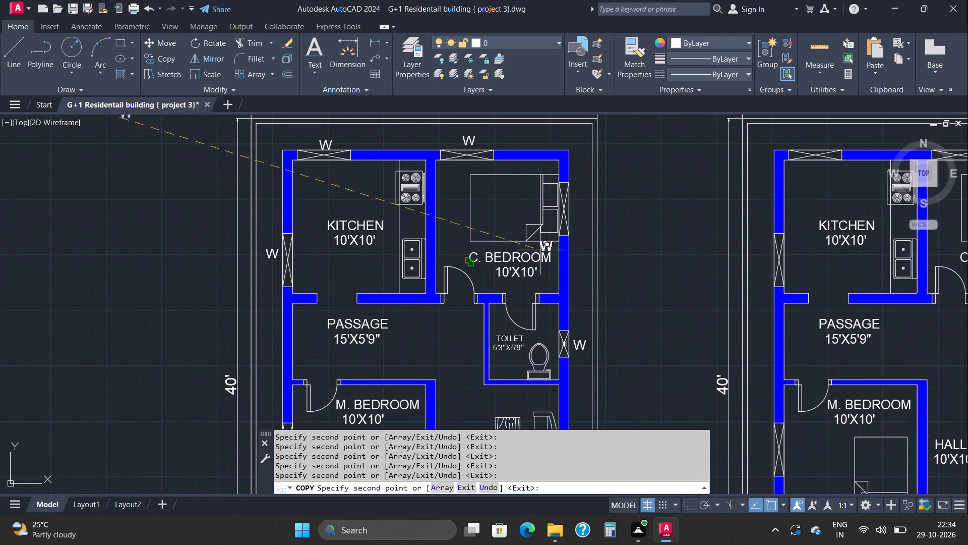
{"action": "scroll", "coordinate": [569, 211], "scroll_direction": "up", "scroll_amount": 1}
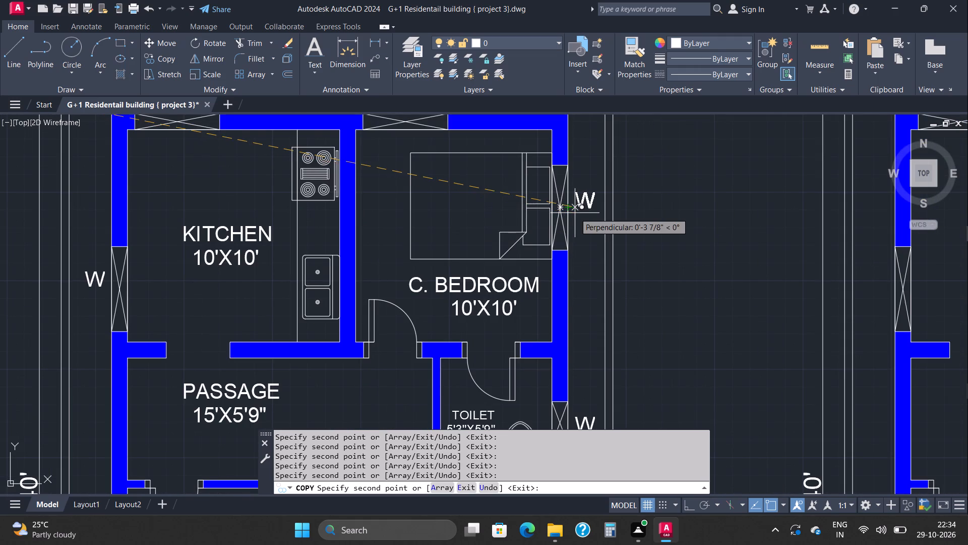
{"action": "left_click", "coordinate": [575, 213]}
Place copies of the W text outside the west windows of the first-floor kitchen and M. bedroom.
{"action": "scroll", "coordinate": [669, 269], "scroll_direction": "down", "scroll_amount": 1}
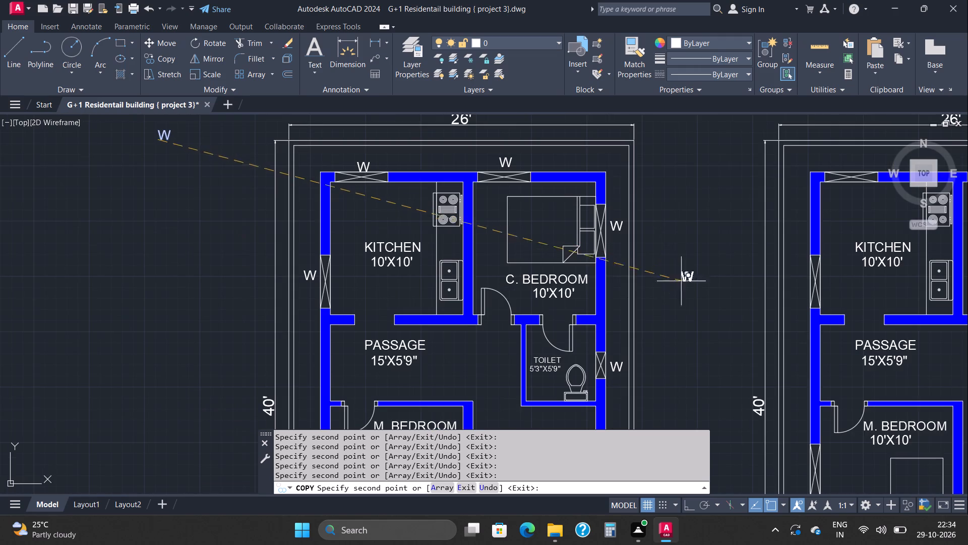
{"action": "middle_click_drag", "start_coordinate": [704, 317], "coordinate": [707, 260]}
{"action": "scroll", "coordinate": [705, 258], "scroll_direction": "down", "scroll_amount": 1}
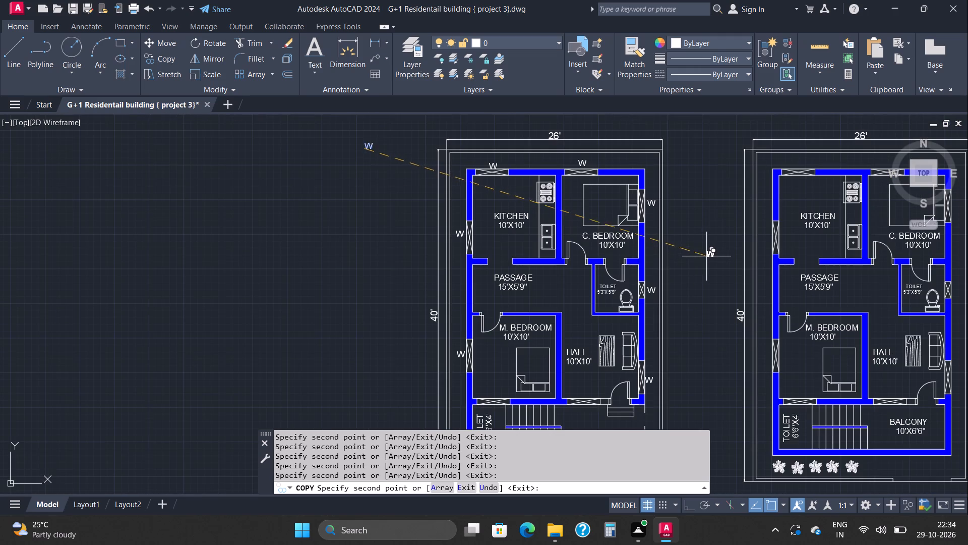
{"action": "scroll", "coordinate": [761, 243], "scroll_direction": "up", "scroll_amount": 2}
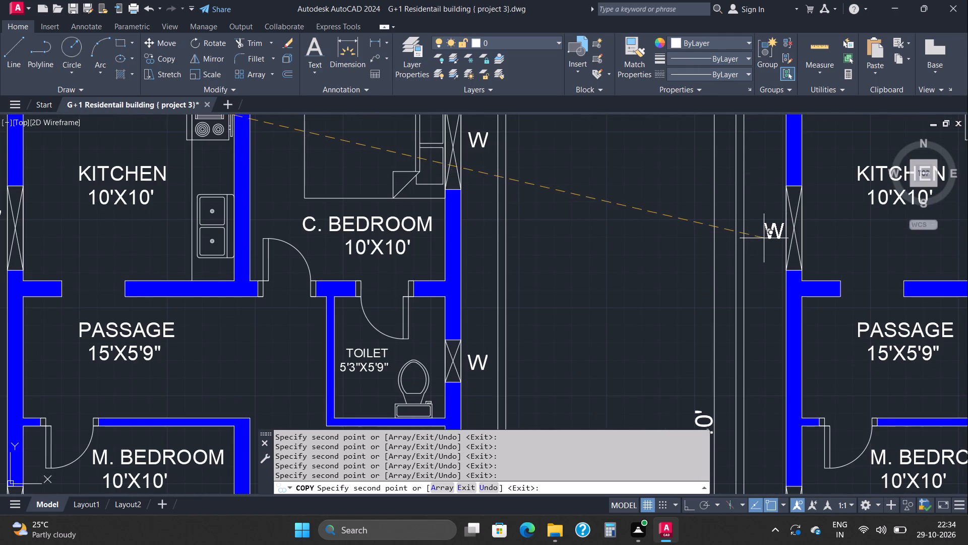
{"action": "left_click", "coordinate": [763, 238]}
{"action": "scroll", "coordinate": [767, 348], "scroll_direction": "down", "scroll_amount": 2}
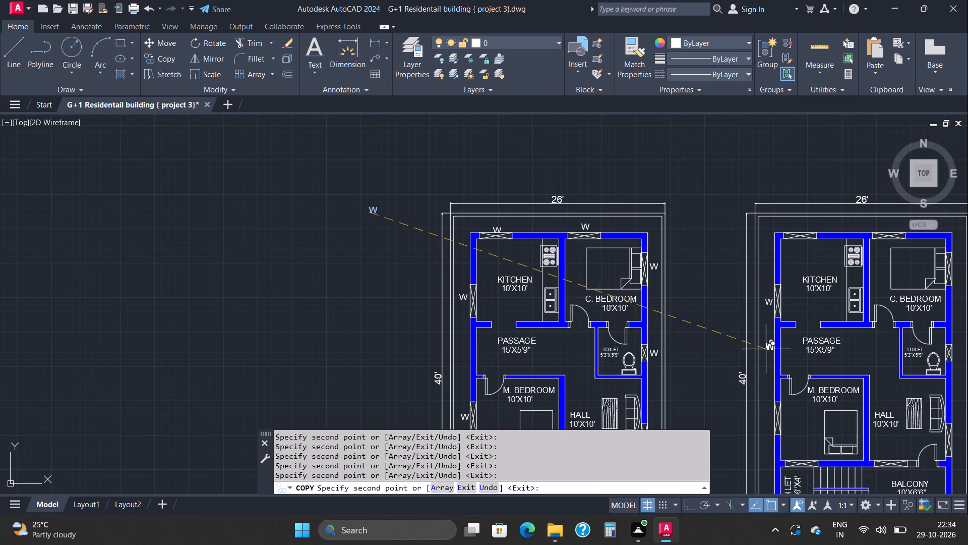
{"action": "scroll", "coordinate": [760, 413], "scroll_direction": "up", "scroll_amount": 3}
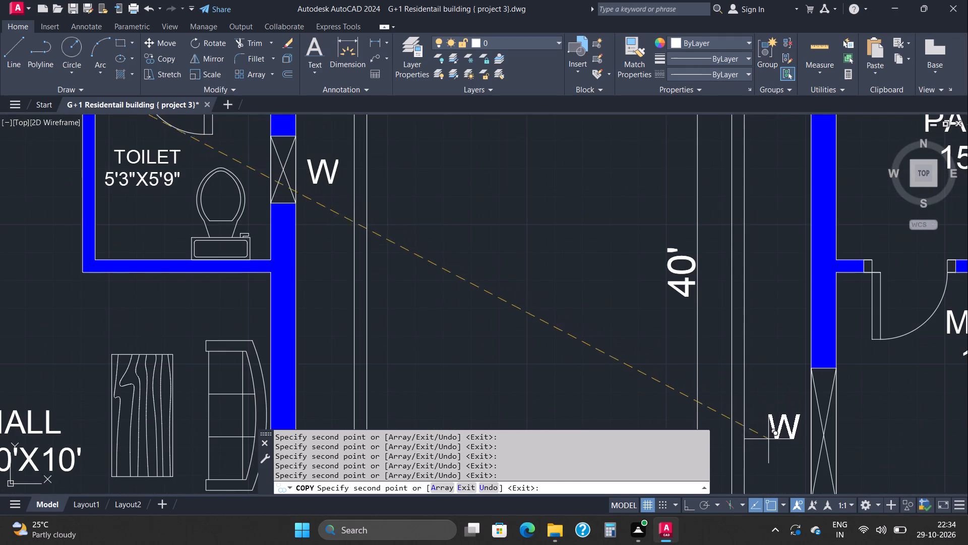
{"action": "middle_click_drag", "start_coordinate": [773, 443], "coordinate": [740, 325]}
{"action": "left_click", "coordinate": [741, 328]}
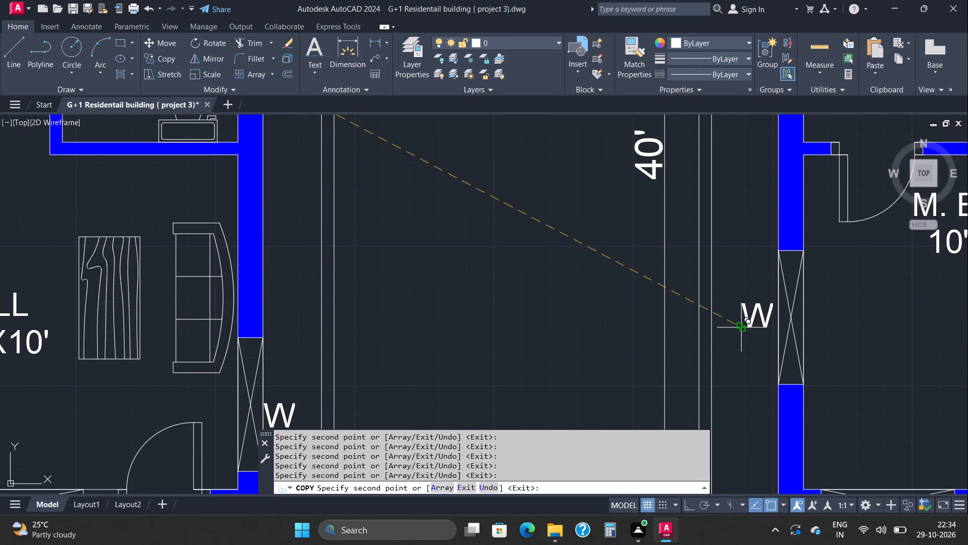
{"action": "scroll", "coordinate": [741, 349], "scroll_direction": "down", "scroll_amount": 2}
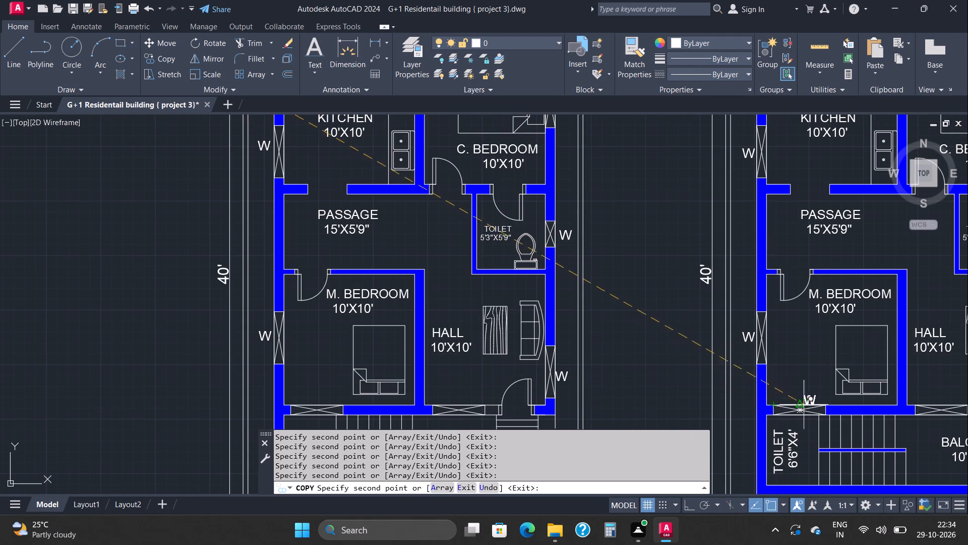
{"action": "middle_click_drag", "start_coordinate": [805, 429], "coordinate": [735, 310]}
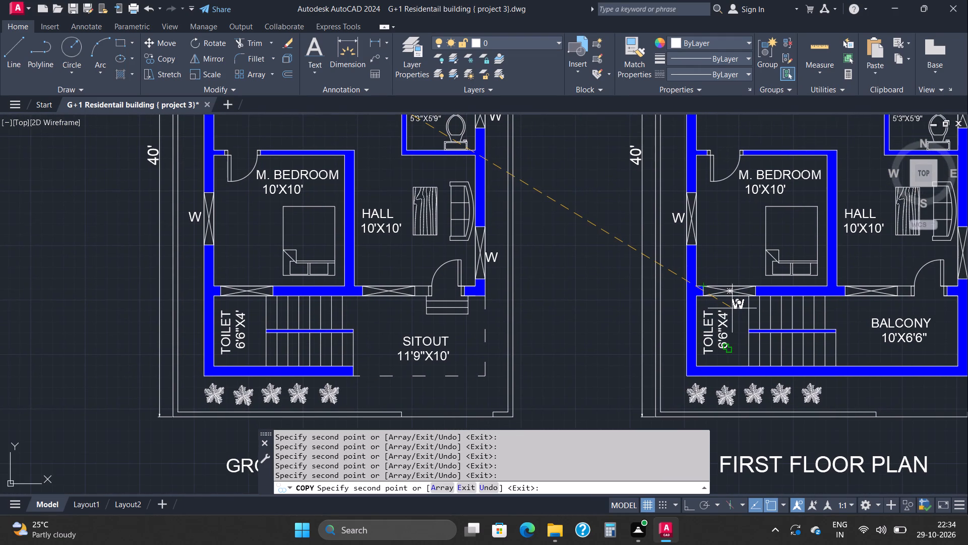
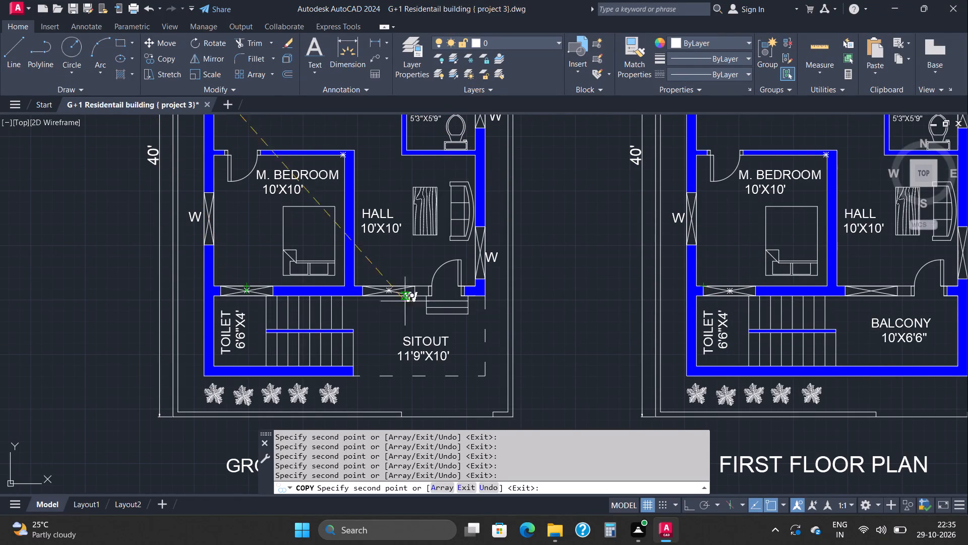
Place copies of the W label below the hall's front window on the first floor plan and the ground floor plan.
{"action": "scroll", "coordinate": [614, 295], "scroll_direction": "down", "scroll_amount": 2}
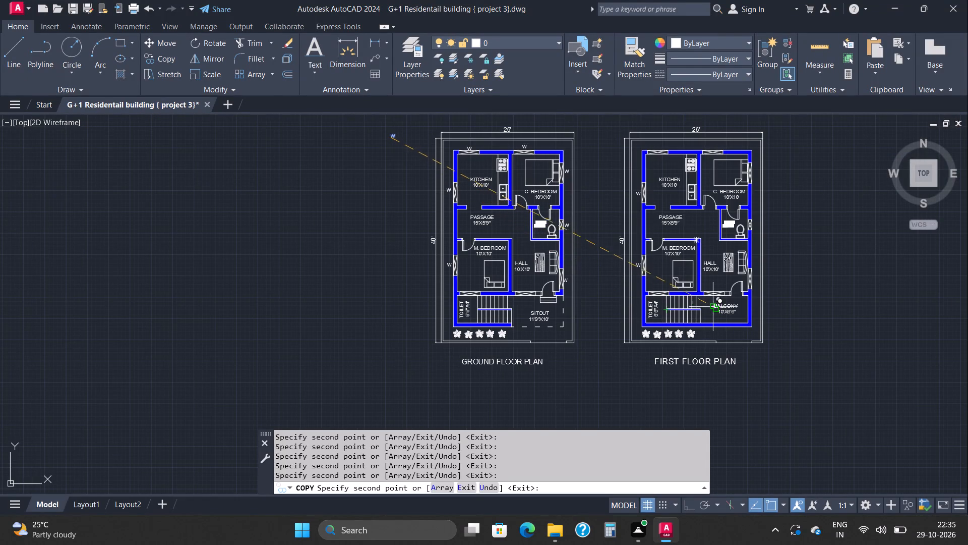
{"action": "scroll", "coordinate": [717, 301], "scroll_direction": "up", "scroll_amount": 3}
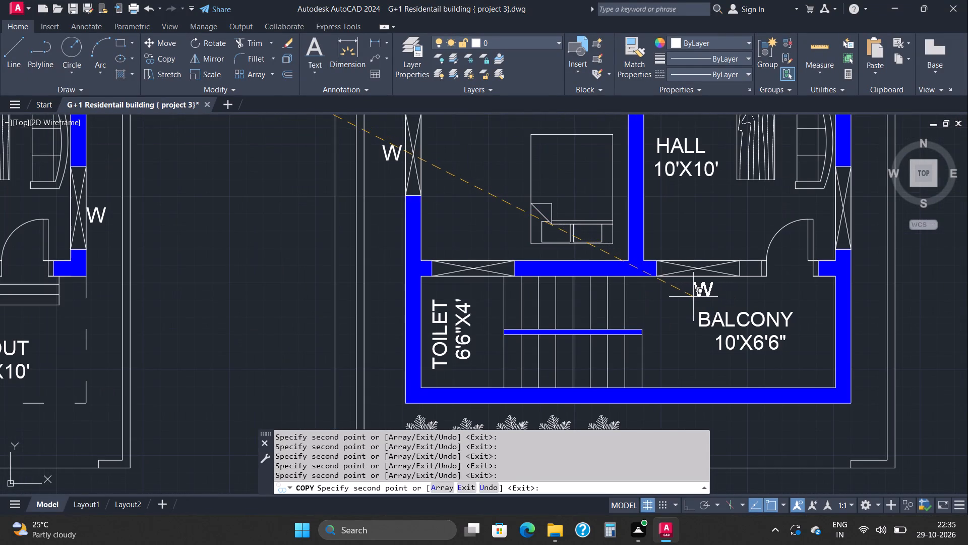
{"action": "left_click", "coordinate": [689, 295]}
{"action": "scroll", "coordinate": [560, 322], "scroll_direction": "down", "scroll_amount": 1}
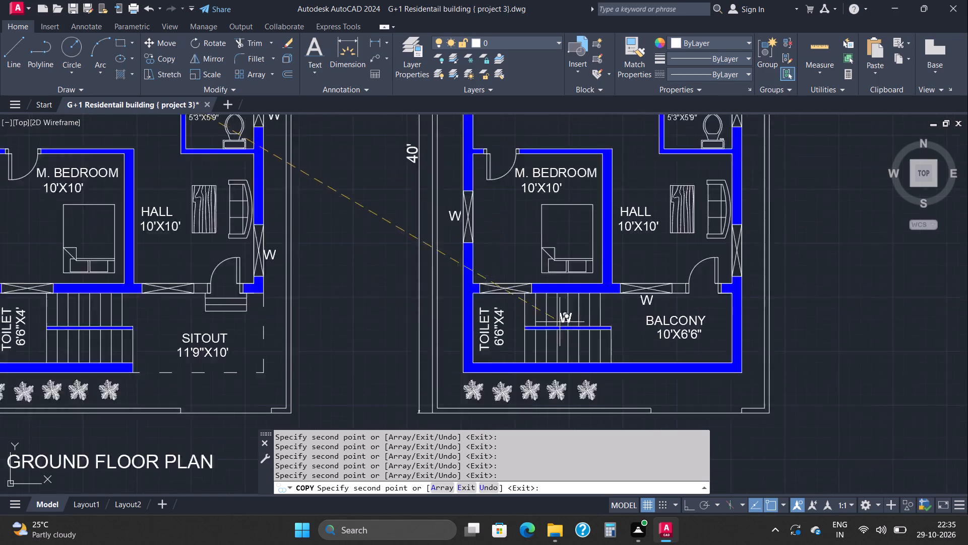
{"action": "scroll", "coordinate": [562, 322], "scroll_direction": "down", "scroll_amount": 1}
{"action": "scroll", "coordinate": [308, 315], "scroll_direction": "up", "scroll_amount": 2}
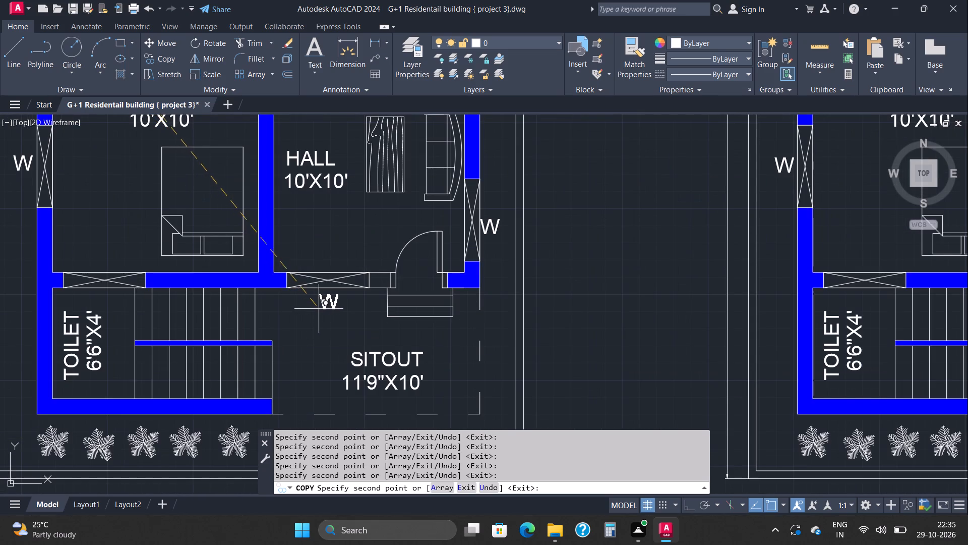
{"action": "left_click", "coordinate": [326, 307]}
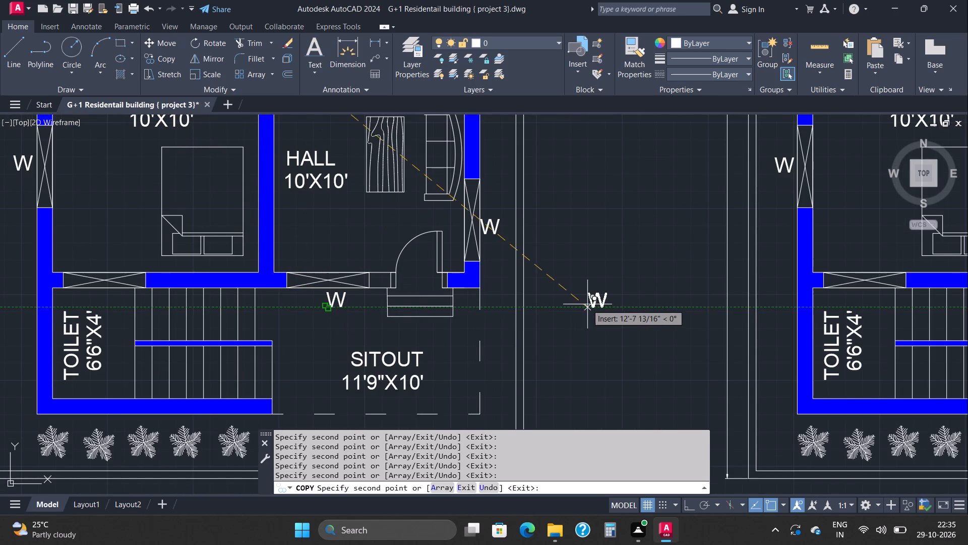
Copy the W label beside the east-wall windows of the hall, toilet and C. bedroom on the first floor plan.
{"action": "scroll", "coordinate": [590, 303], "scroll_direction": "down", "scroll_amount": 2}
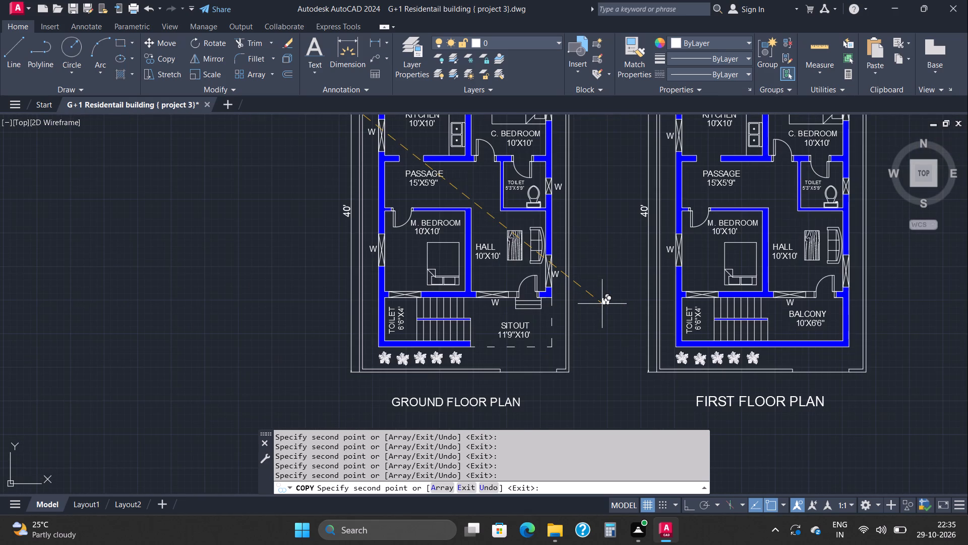
{"action": "middle_click_drag", "start_coordinate": [603, 304], "coordinate": [421, 378]}
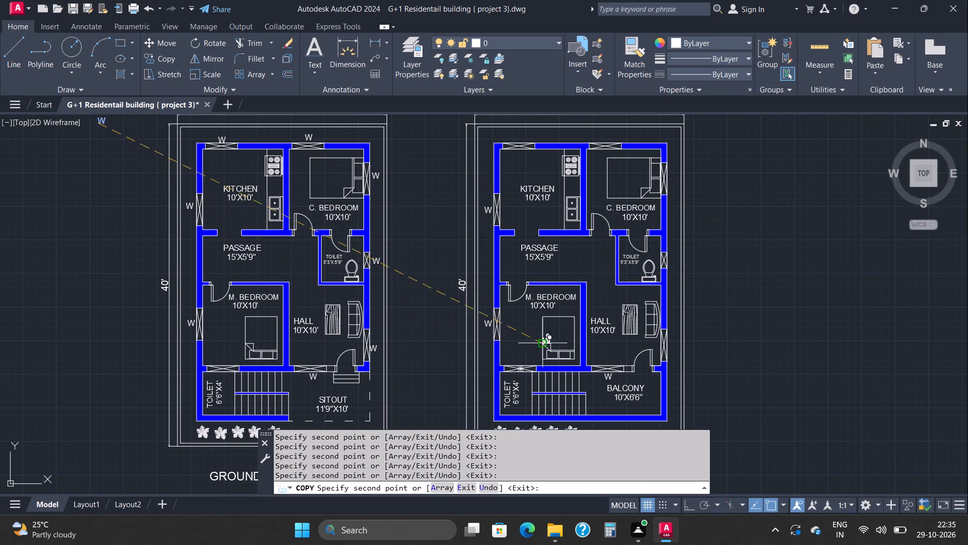
{"action": "scroll", "coordinate": [678, 350], "scroll_direction": "up", "scroll_amount": 2}
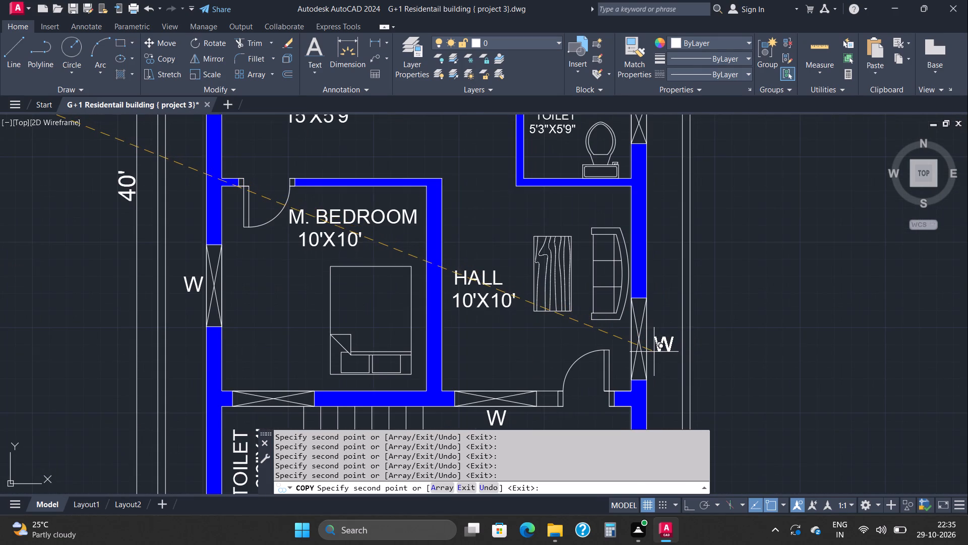
{"action": "left_click", "coordinate": [654, 353]}
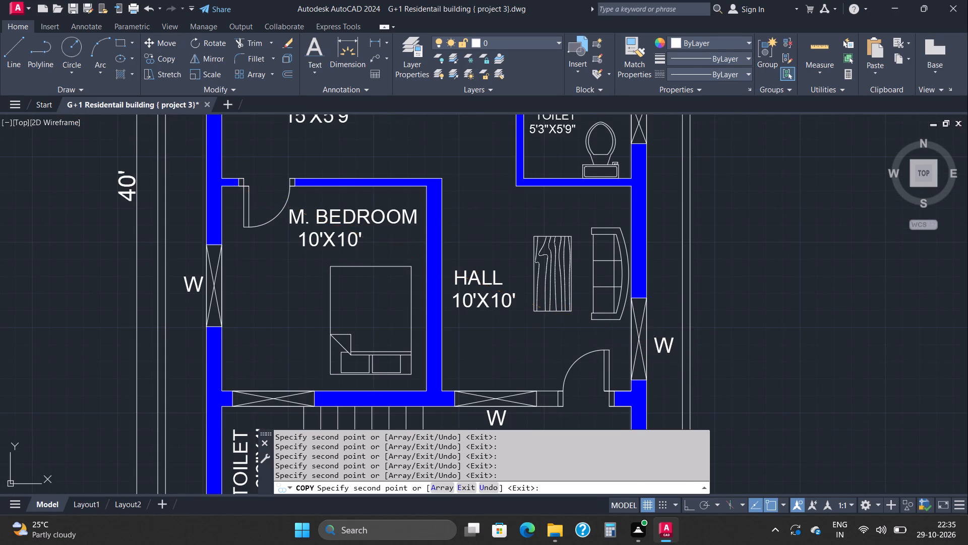
{"action": "middle_click_drag", "start_coordinate": [647, 287], "coordinate": [626, 413]}
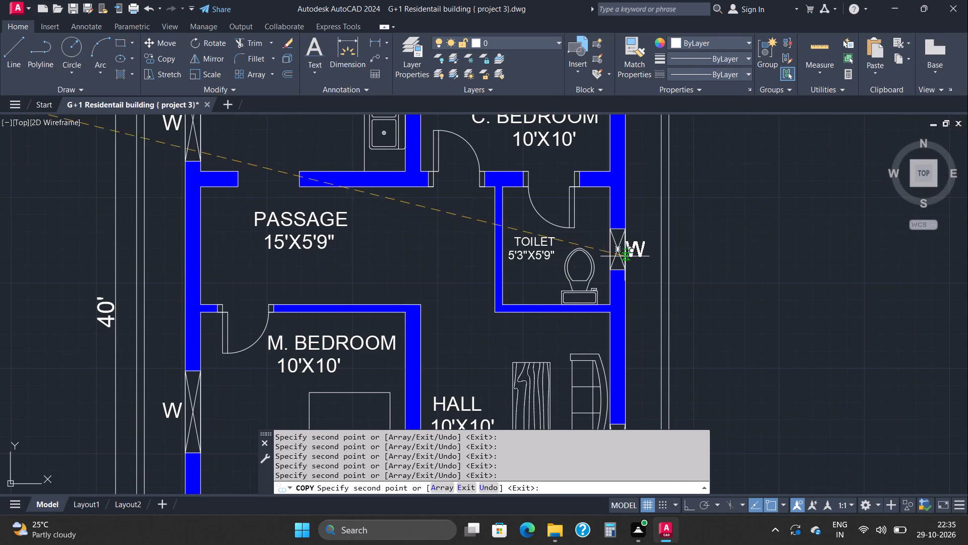
{"action": "left_click", "coordinate": [633, 258]}
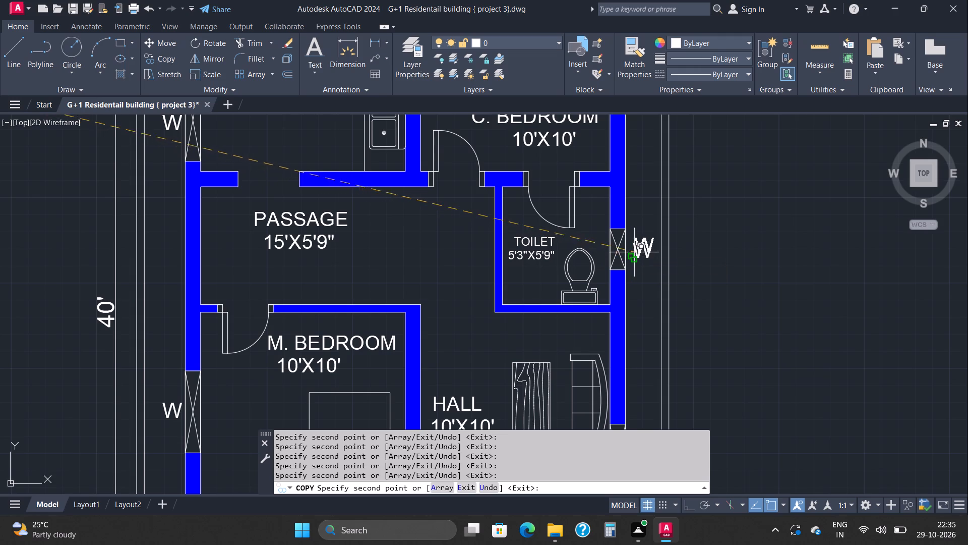
{"action": "middle_click_drag", "start_coordinate": [633, 242], "coordinate": [640, 379]}
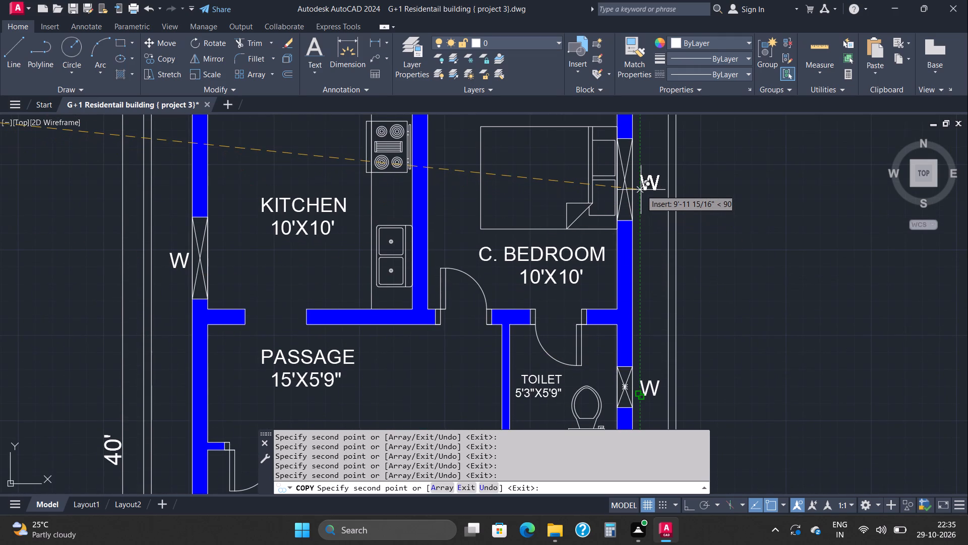
{"action": "left_click", "coordinate": [641, 190]}
Copy the W label above the north windows of the C. bedroom and kitchen on the first floor plan, and end copying.
{"action": "scroll", "coordinate": [735, 270], "scroll_direction": "down", "scroll_amount": 1}
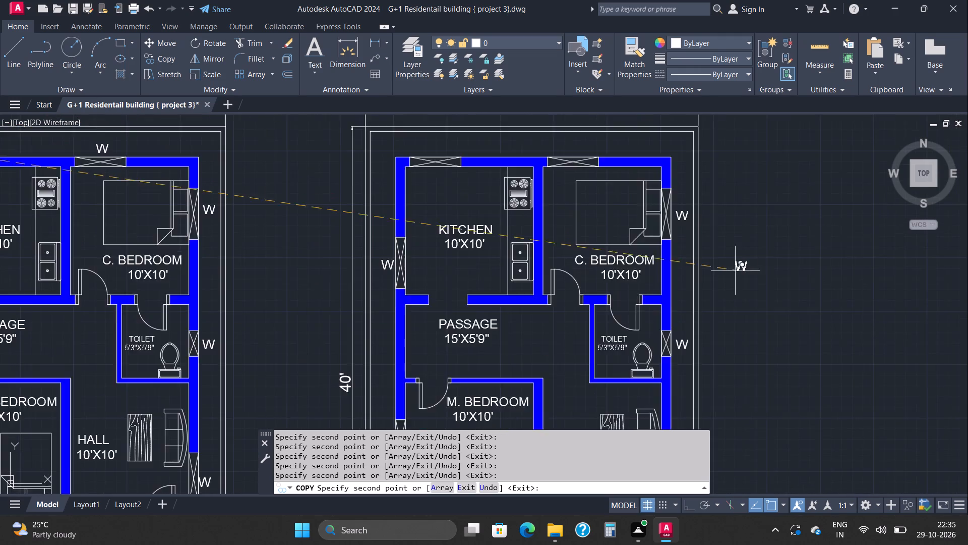
{"action": "scroll", "coordinate": [735, 270], "scroll_direction": "down", "scroll_amount": 1}
{"action": "scroll", "coordinate": [632, 195], "scroll_direction": "up", "scroll_amount": 2}
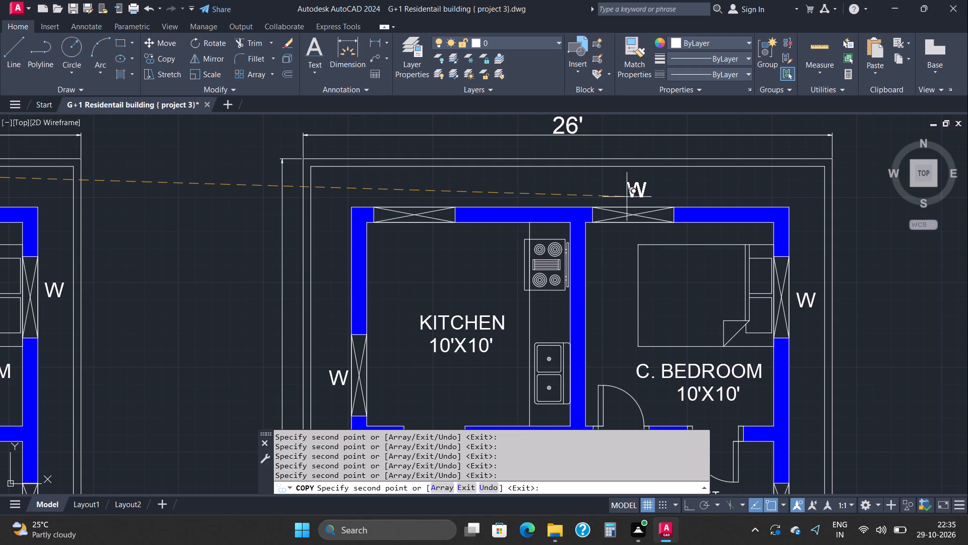
{"action": "left_click", "coordinate": [627, 197]}
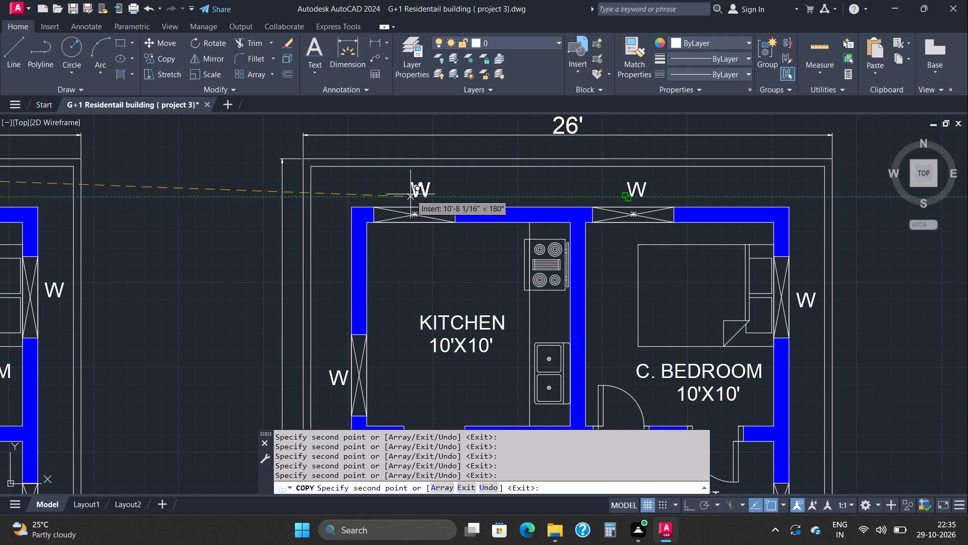
{"action": "left_click", "coordinate": [410, 194]}
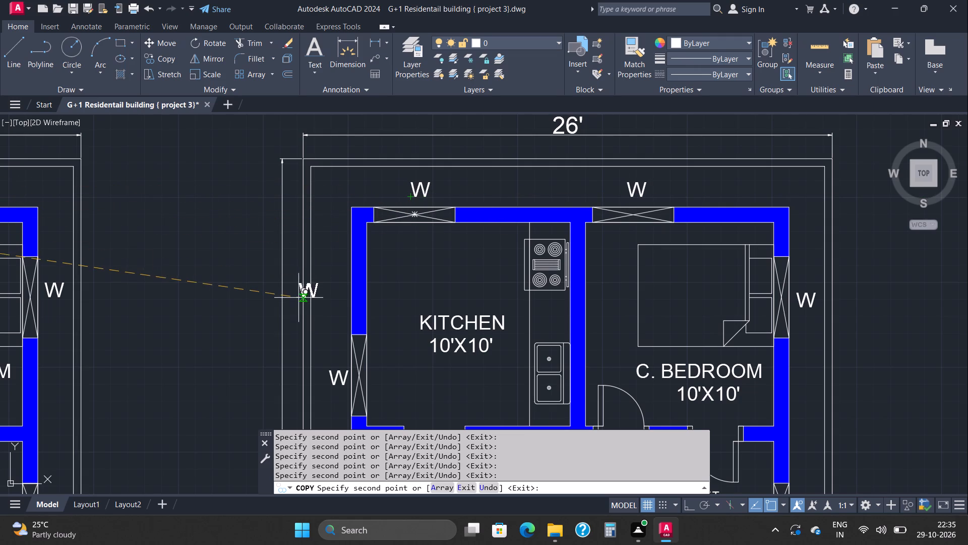
{"action": "key", "text": "Escape"}
{"action": "key", "text": "Escape"}
{"action": "key", "text": "Escape"}
{"action": "key", "text": "Escape"}
{"action": "key", "text": "Escape"}
{"action": "key", "text": "Escape"}
{"action": "key", "text": "Escape"}
{"action": "key", "text": "Escape"}
{"action": "key", "text": "Escape"}
{"action": "key", "text": "Escape"}
{"action": "key", "text": "Escape"}
{"action": "key", "text": "Escape"}
{"action": "key", "text": "Escape"}
{"action": "key", "text": "Escape"}
{"action": "key", "text": "Escape"}
{"action": "key", "text": "Escape"}
{"action": "key", "text": "Escape"}
{"action": "key", "text": "Escape"}
{"action": "key", "text": "Escape"}
{"action": "key", "text": "Escape"}
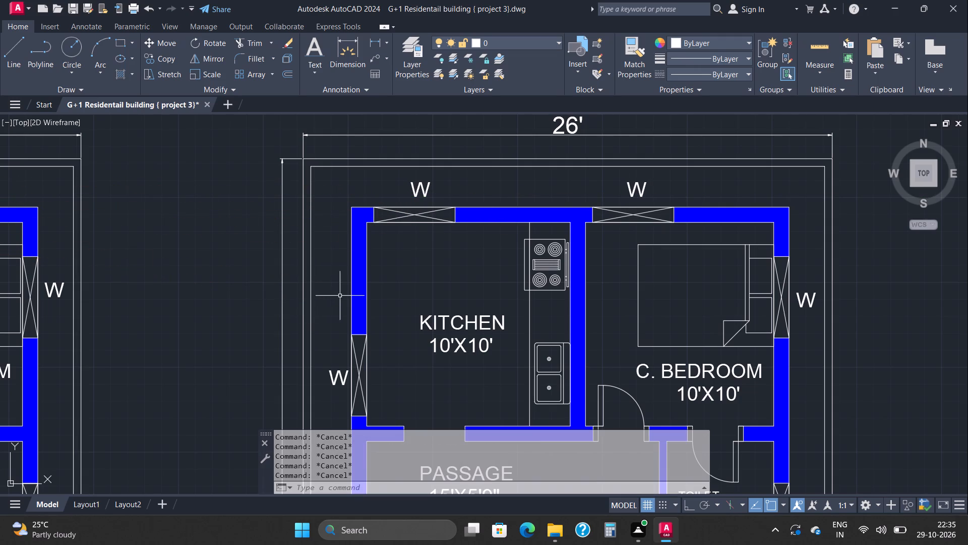
Change the window label beside the first floor's 5'3"X5'9" toilet to V.
{"action": "scroll", "coordinate": [348, 297], "scroll_direction": "down", "scroll_amount": 2}
{"action": "middle_click_drag", "start_coordinate": [383, 326], "coordinate": [404, 309]}
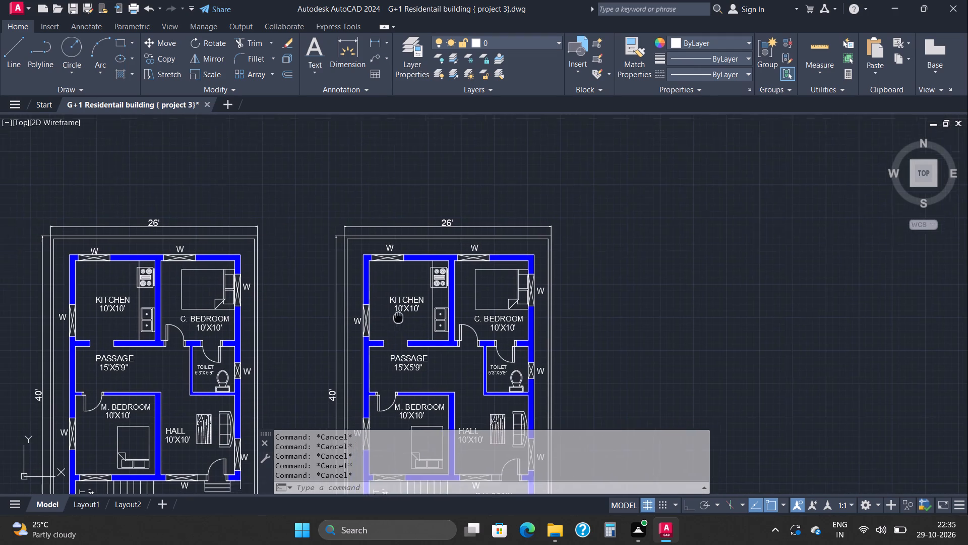
{"action": "middle_click_drag", "start_coordinate": [404, 309], "coordinate": [453, 251]}
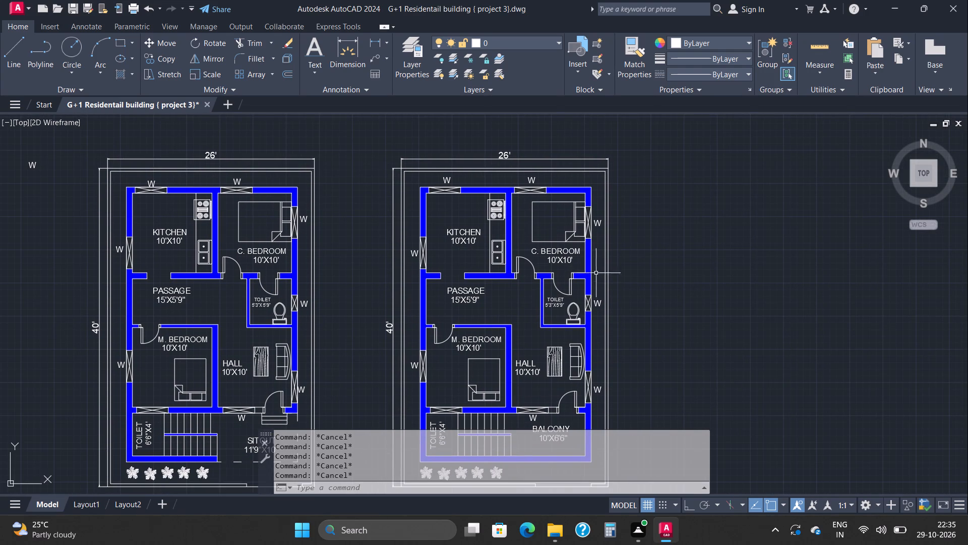
{"action": "scroll", "coordinate": [605, 296], "scroll_direction": "up", "scroll_amount": 3}
{"action": "double_click", "coordinate": [581, 322]}
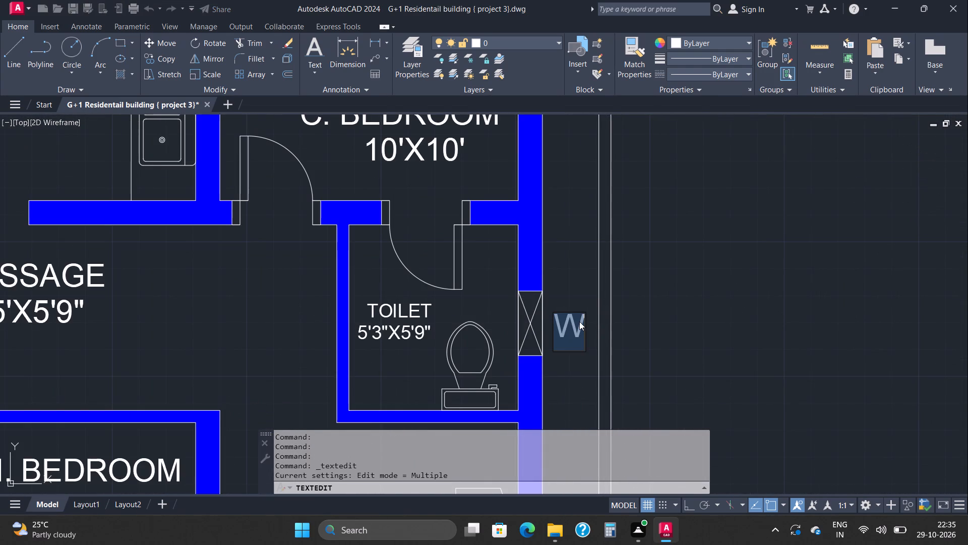
{"action": "key", "text": "v"}
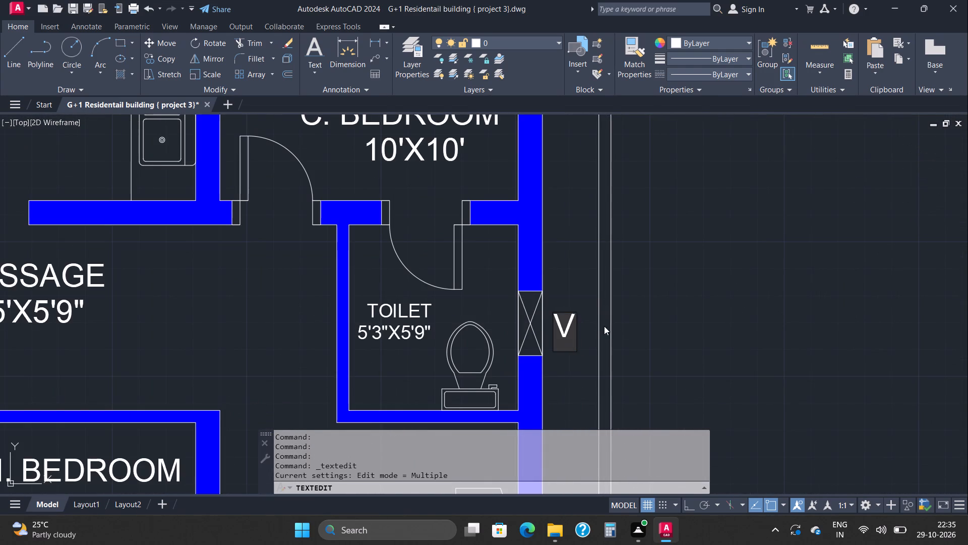
{"action": "left_click", "coordinate": [632, 326]}
{"action": "key", "text": "Escape"}
{"action": "key", "text": "Escape"}
{"action": "key", "text": "Escape"}
{"action": "key", "text": "Escape"}
{"action": "key", "text": "Escape"}
{"action": "key", "text": "Escape"}
{"action": "key", "text": "Escape"}
{"action": "key", "text": "Escape"}
{"action": "key", "text": "Escape"}
{"action": "key", "text": "Escape"}
{"action": "key", "text": "Escape"}
{"action": "key", "text": "Escape"}
{"action": "key", "text": "Escape"}
{"action": "key", "text": "Escape"}
{"action": "key", "text": "Escape"}
{"action": "key", "text": "Escape"}
{"action": "key", "text": "Escape"}
{"action": "key", "text": "Escape"}
{"action": "key", "text": "Escape"}
{"action": "key", "text": "Escape"}
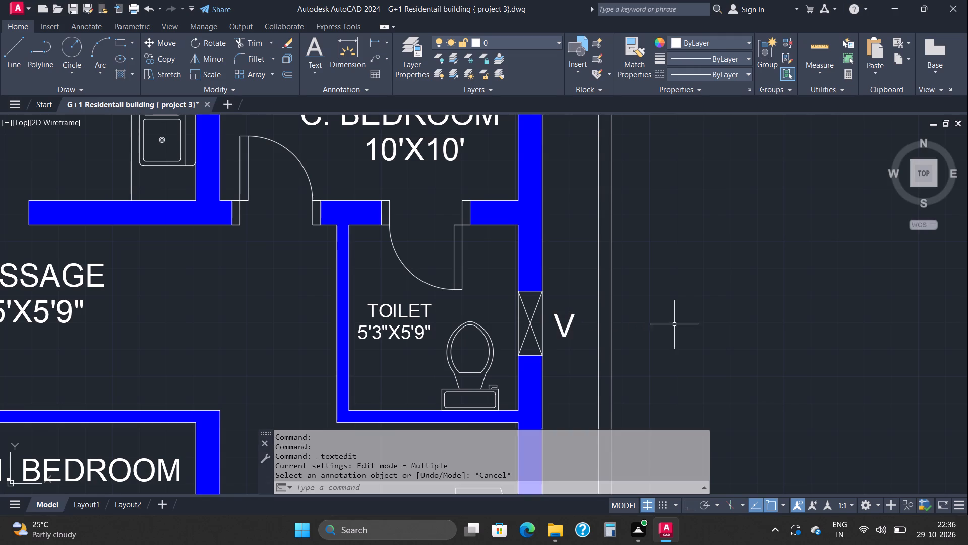
Delete the window in the wall between the M. bedroom and the lower toilet on the first floor plan.
{"action": "scroll", "coordinate": [680, 323], "scroll_direction": "down", "scroll_amount": 2}
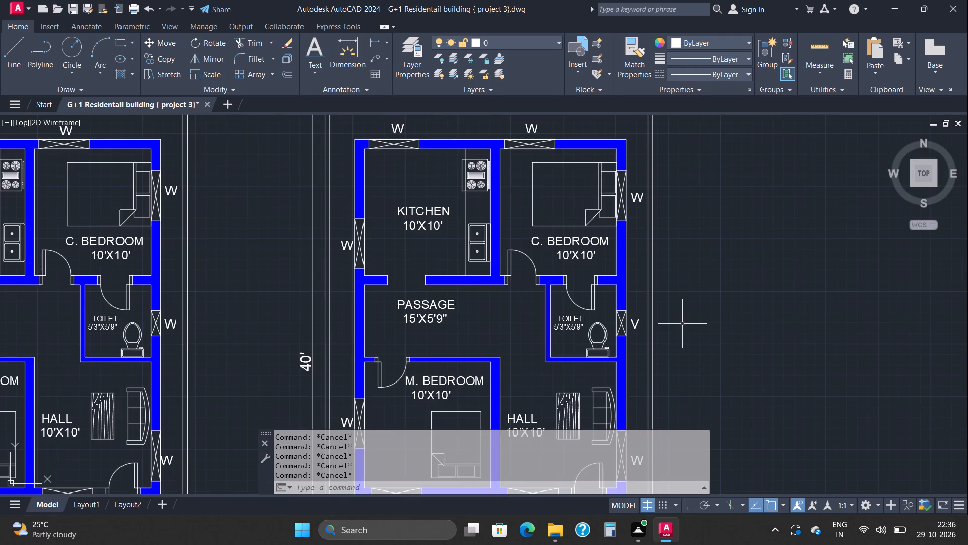
{"action": "middle_click_drag", "start_coordinate": [684, 324], "coordinate": [711, 275]}
{"action": "scroll", "coordinate": [711, 275], "scroll_direction": "down", "scroll_amount": 1}
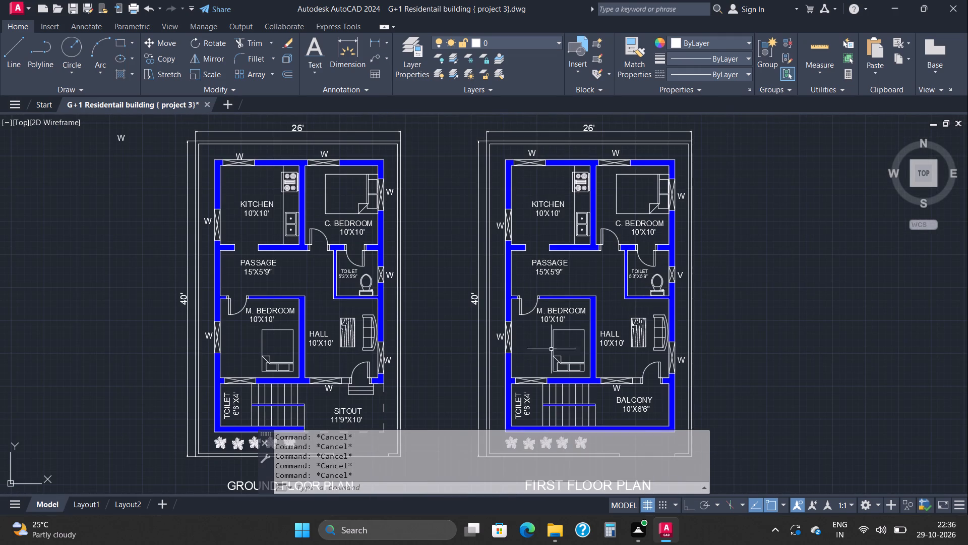
{"action": "scroll", "coordinate": [526, 379], "scroll_direction": "up", "scroll_amount": 3}
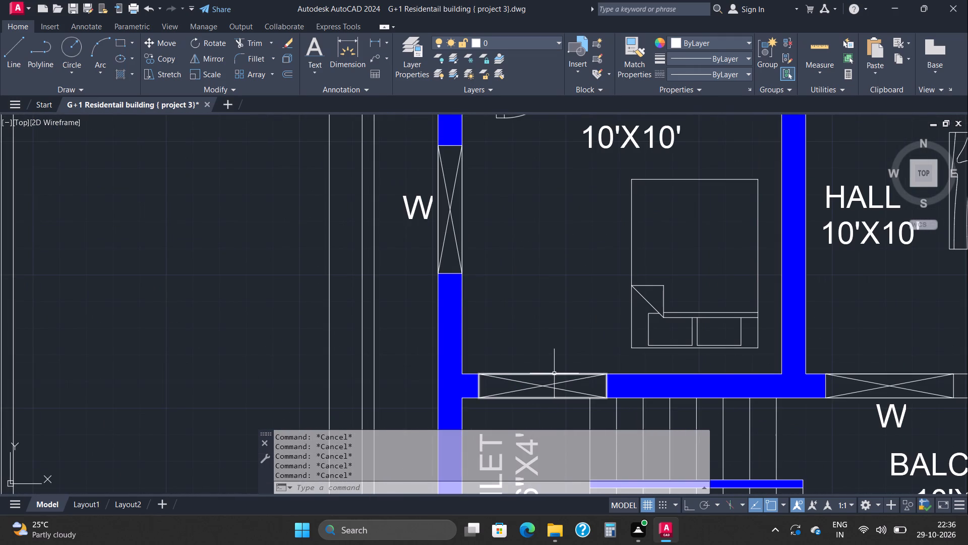
{"action": "left_click", "coordinate": [554, 373]}
{"action": "left_click", "coordinate": [559, 383]}
{"action": "left_click", "coordinate": [563, 391]}
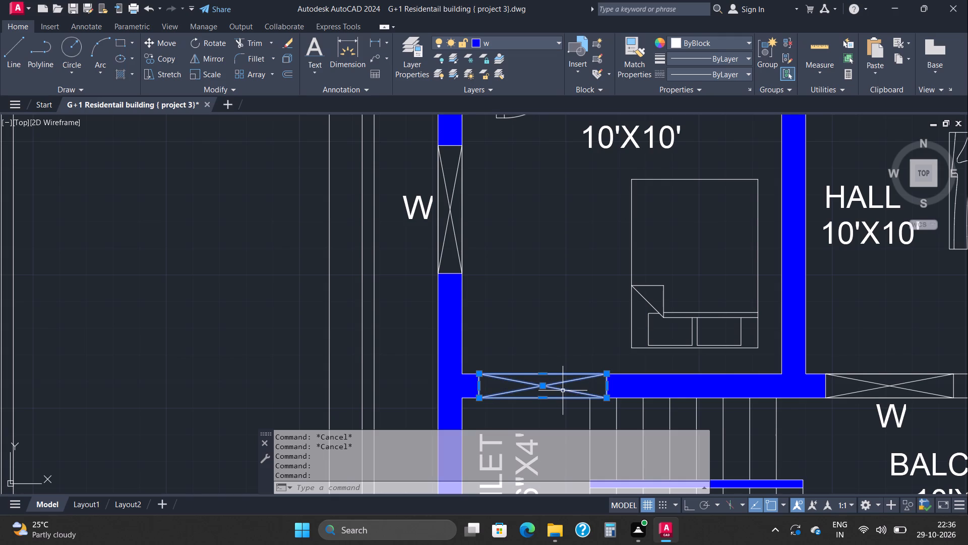
{"action": "key", "text": "Delete"}
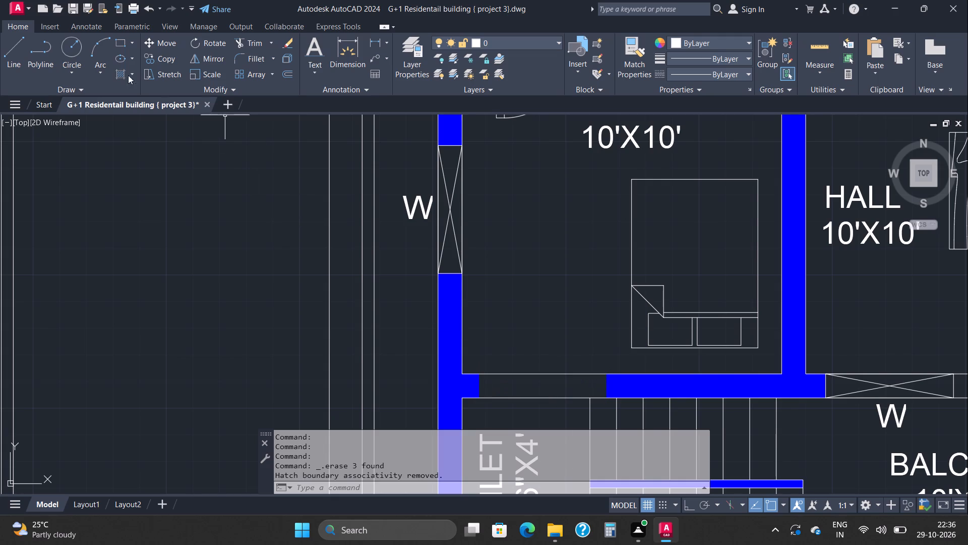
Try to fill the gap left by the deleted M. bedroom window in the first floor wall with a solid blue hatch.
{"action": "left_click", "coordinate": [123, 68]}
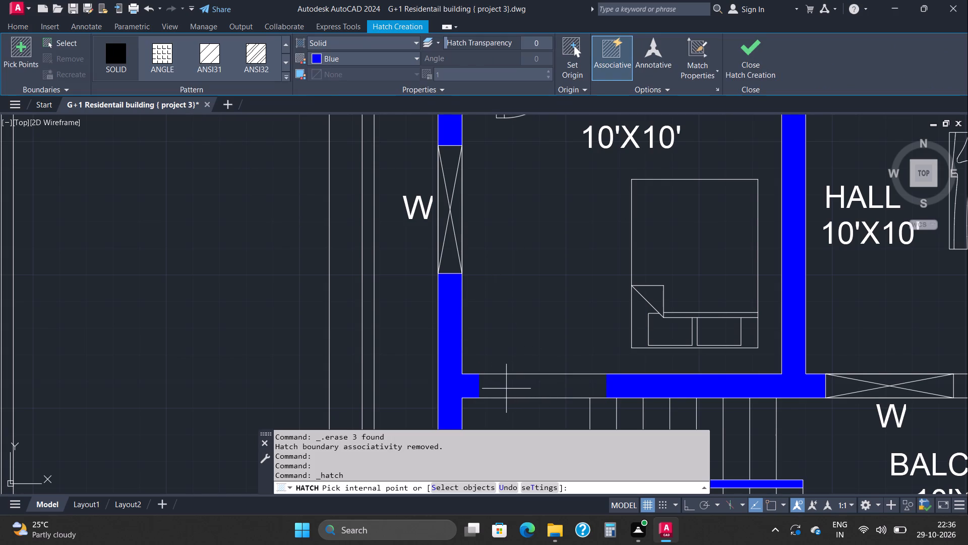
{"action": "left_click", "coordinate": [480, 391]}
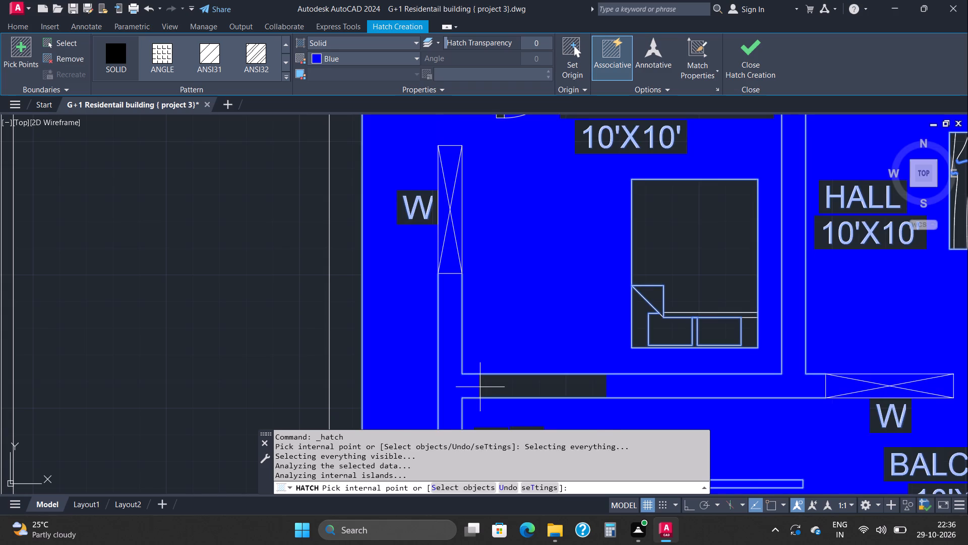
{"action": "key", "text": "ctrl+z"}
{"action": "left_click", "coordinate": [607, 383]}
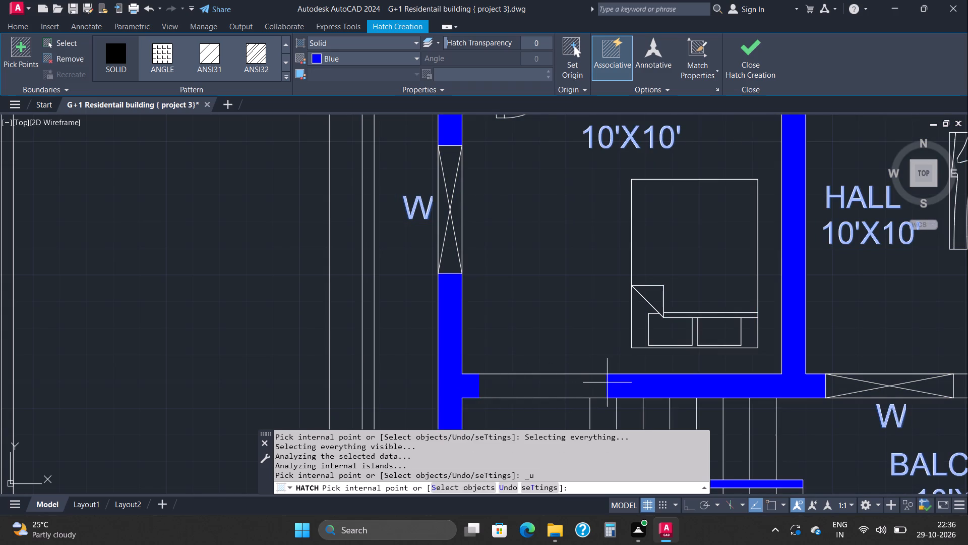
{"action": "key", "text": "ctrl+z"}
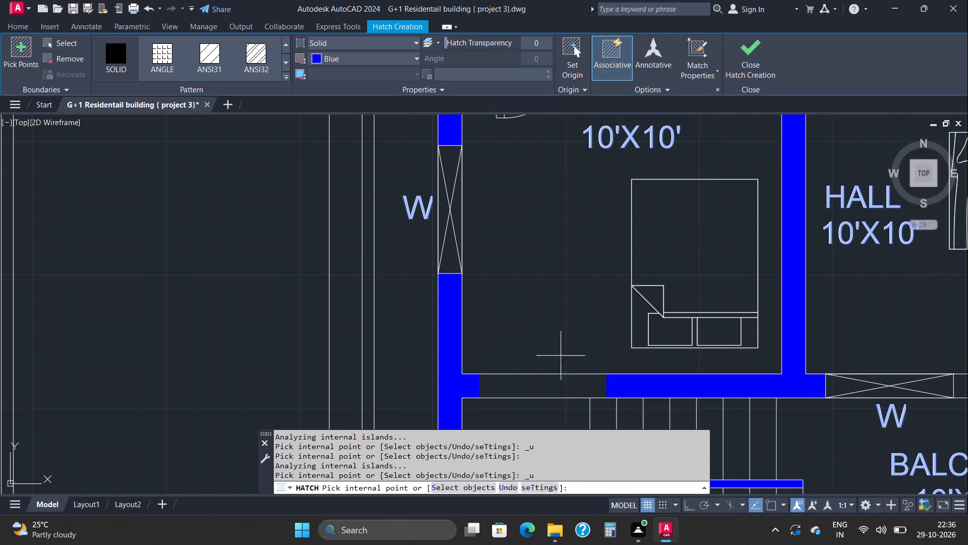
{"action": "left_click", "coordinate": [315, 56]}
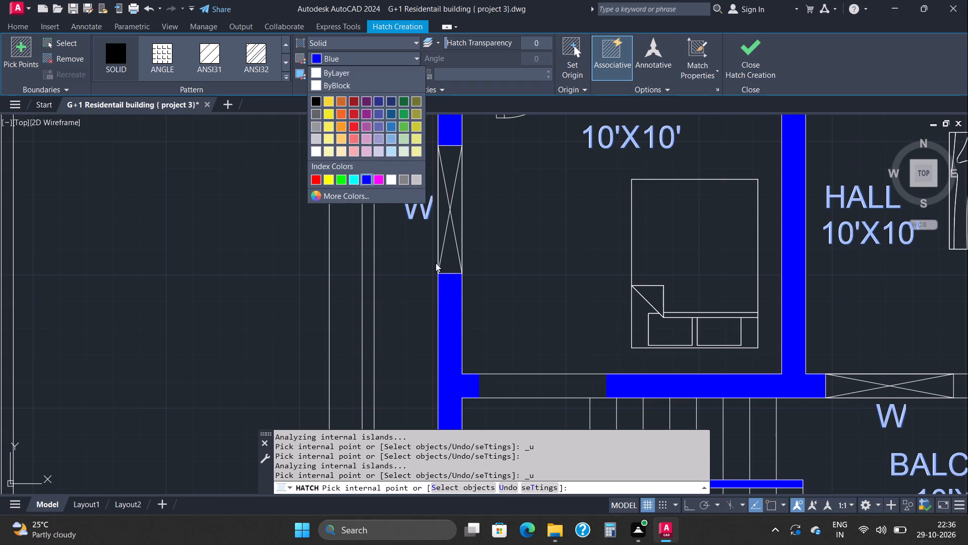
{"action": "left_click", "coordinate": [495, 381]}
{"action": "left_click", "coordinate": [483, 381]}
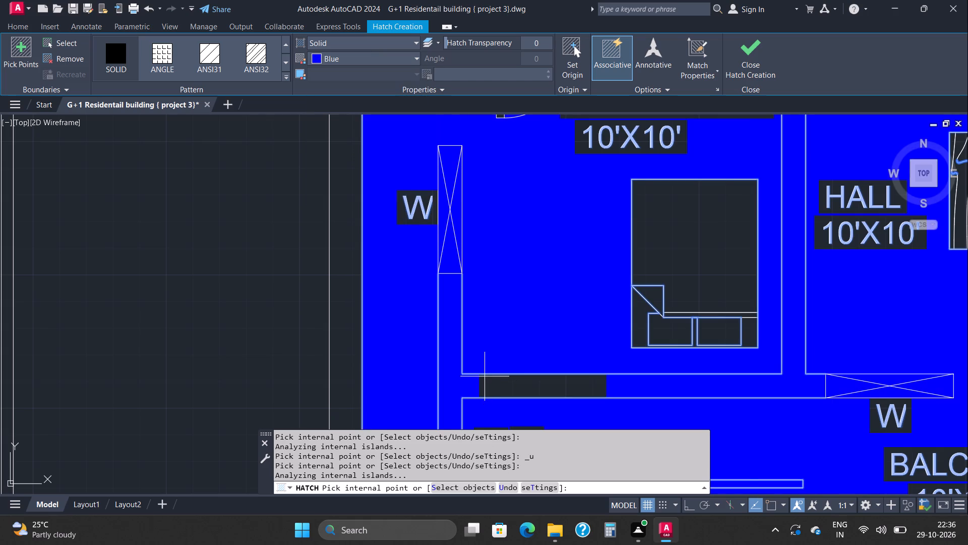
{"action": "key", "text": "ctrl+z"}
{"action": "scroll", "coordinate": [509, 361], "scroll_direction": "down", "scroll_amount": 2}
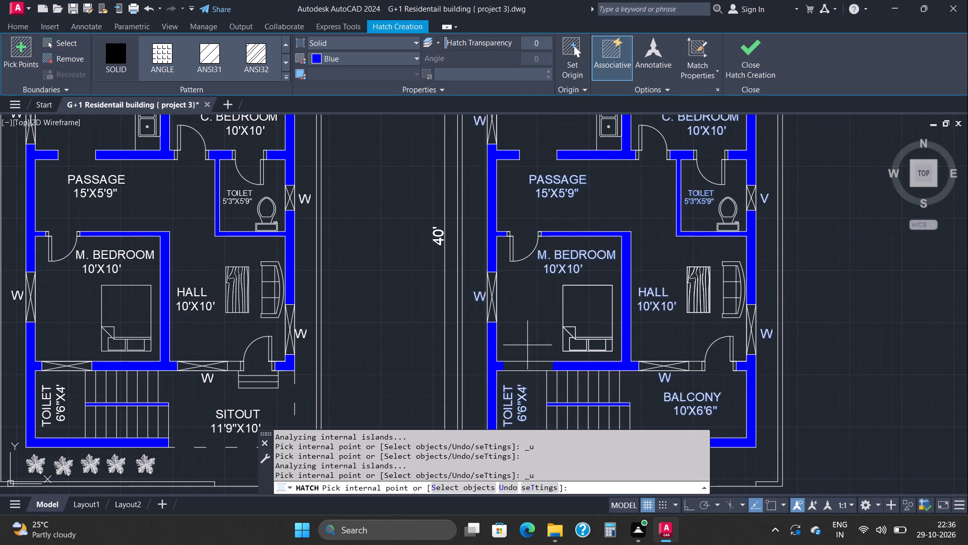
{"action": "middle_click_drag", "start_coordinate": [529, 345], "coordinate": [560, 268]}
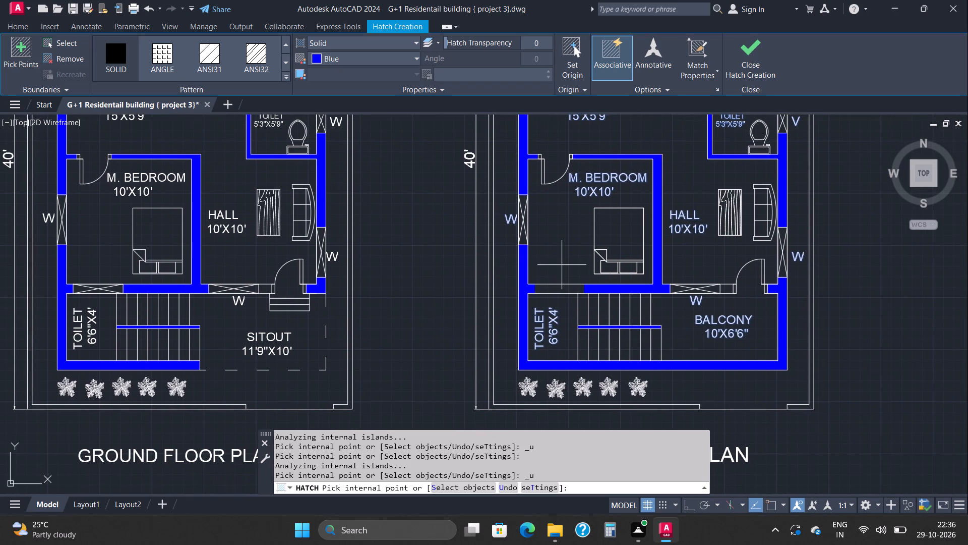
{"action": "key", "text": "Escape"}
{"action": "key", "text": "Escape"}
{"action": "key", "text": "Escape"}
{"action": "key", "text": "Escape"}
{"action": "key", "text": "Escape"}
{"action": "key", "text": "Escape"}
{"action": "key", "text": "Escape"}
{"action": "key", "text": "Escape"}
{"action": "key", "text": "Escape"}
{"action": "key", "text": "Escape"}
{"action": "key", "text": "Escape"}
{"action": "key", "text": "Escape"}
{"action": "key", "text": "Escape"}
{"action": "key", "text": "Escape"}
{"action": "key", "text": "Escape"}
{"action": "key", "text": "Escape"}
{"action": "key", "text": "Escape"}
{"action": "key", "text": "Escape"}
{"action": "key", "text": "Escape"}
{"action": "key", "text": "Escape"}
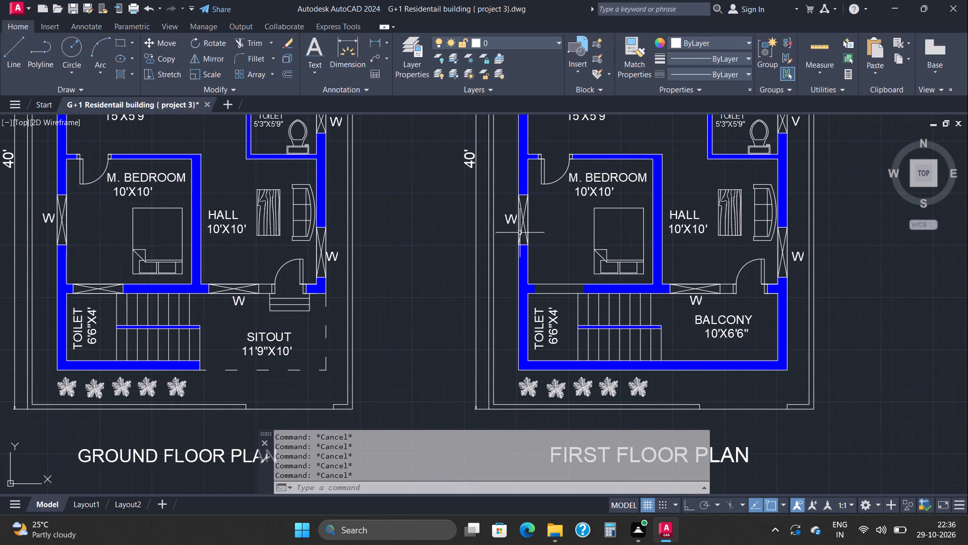
Move the W label above the ground floor kitchen's north window slightly upward so it sits clear of the wall.
{"action": "scroll", "coordinate": [500, 230], "scroll_direction": "down", "scroll_amount": 1}
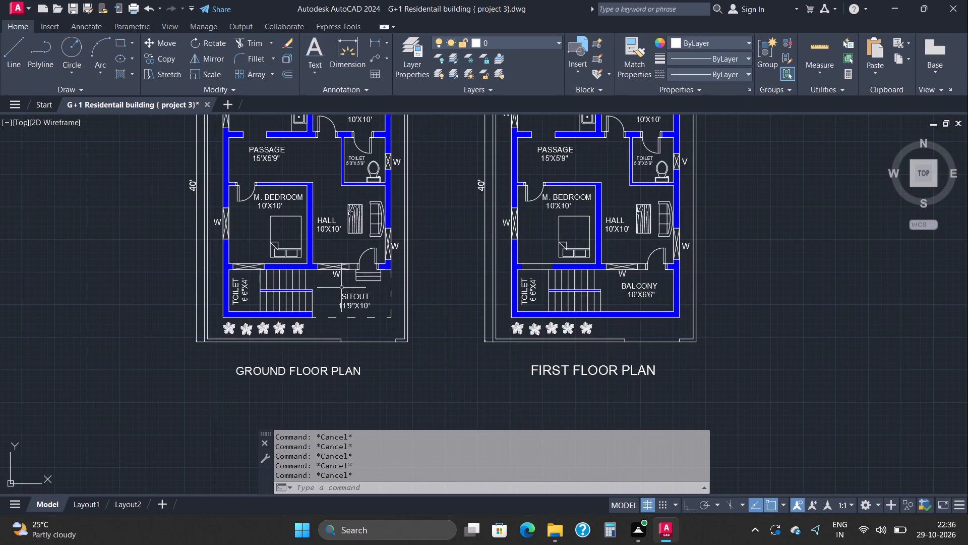
{"action": "middle_click_drag", "start_coordinate": [344, 271], "coordinate": [379, 348]}
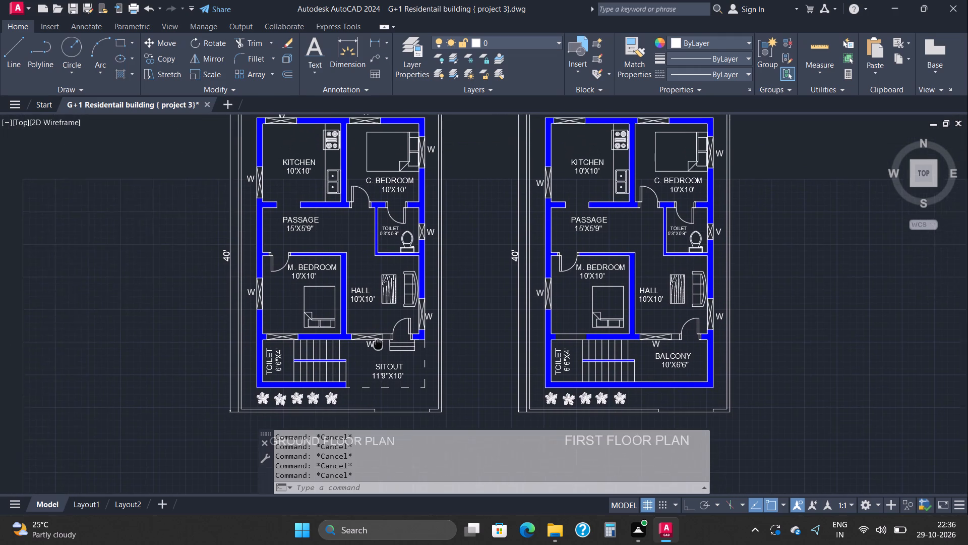
{"action": "middle_click_drag", "start_coordinate": [379, 348], "coordinate": [378, 370]}
{"action": "middle_click_drag", "start_coordinate": [272, 159], "coordinate": [306, 225]}
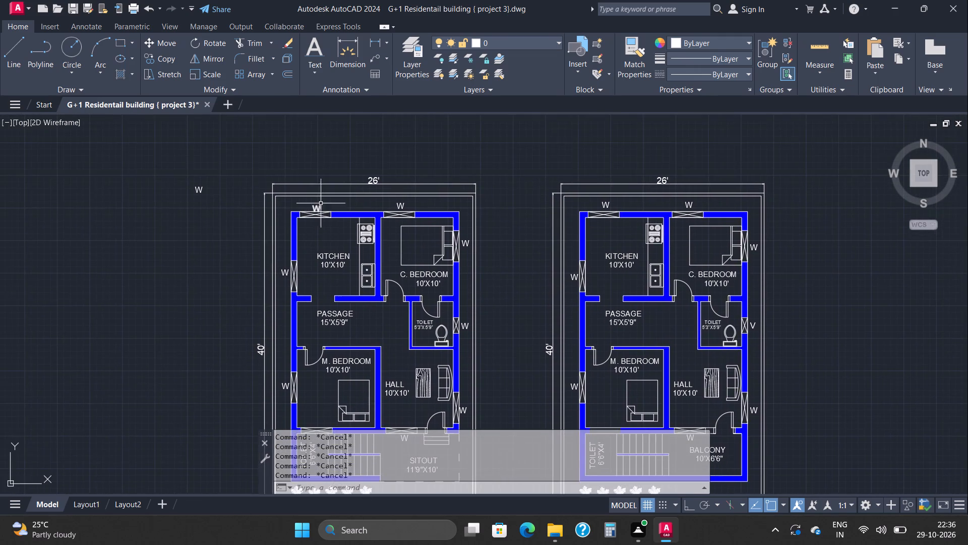
{"action": "scroll", "coordinate": [320, 202], "scroll_direction": "up", "scroll_amount": 3}
{"action": "left_click", "coordinate": [300, 227]}
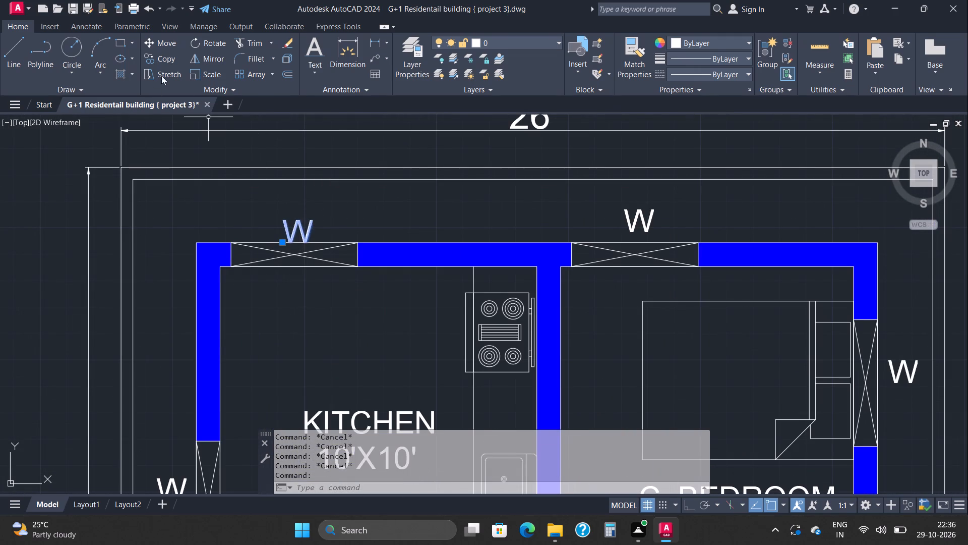
{"action": "left_click", "coordinate": [146, 39]}
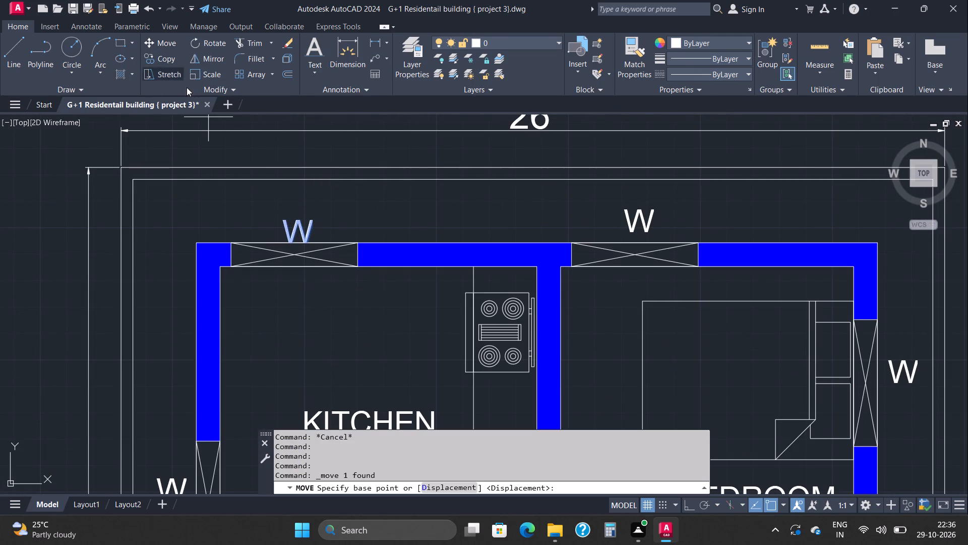
{"action": "left_click", "coordinate": [292, 223]}
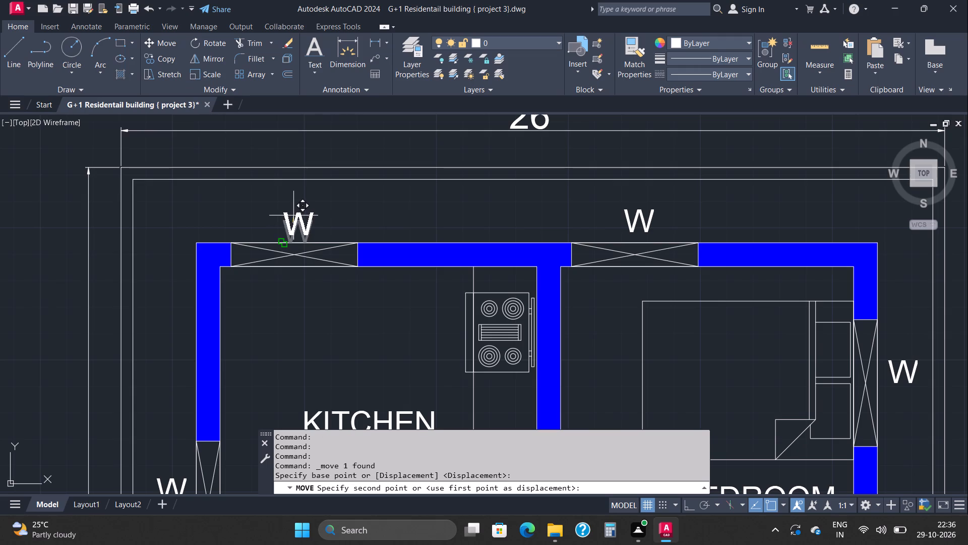
{"action": "left_click", "coordinate": [293, 215]}
{"action": "left_click", "coordinate": [288, 241]}
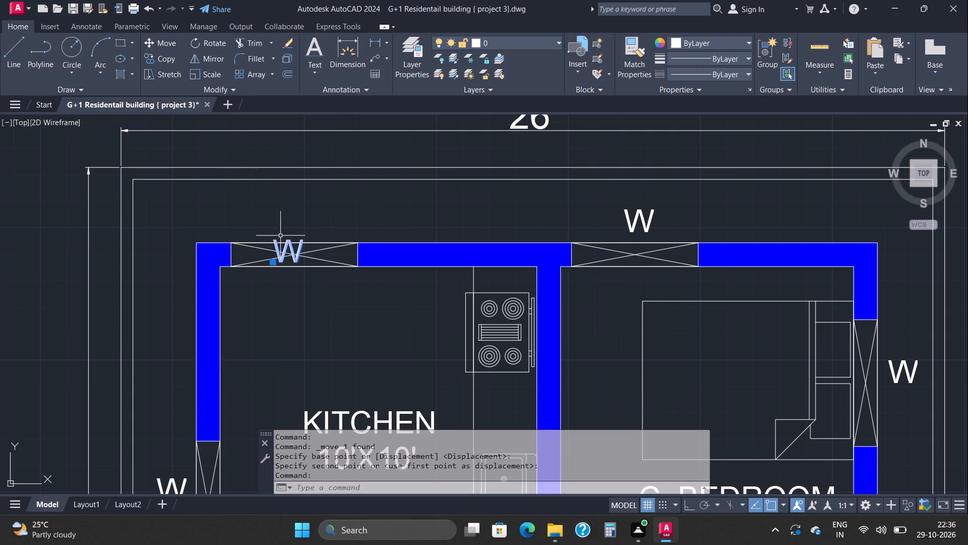
{"action": "left_click", "coordinate": [273, 260]}
{"action": "left_click", "coordinate": [280, 231]}
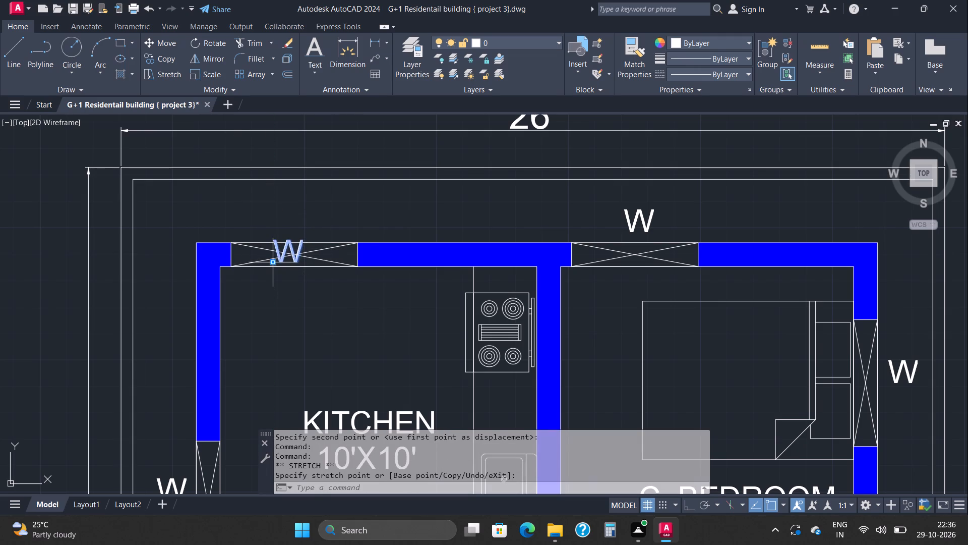
{"action": "left_click", "coordinate": [272, 261]}
{"action": "left_click", "coordinate": [286, 217]}
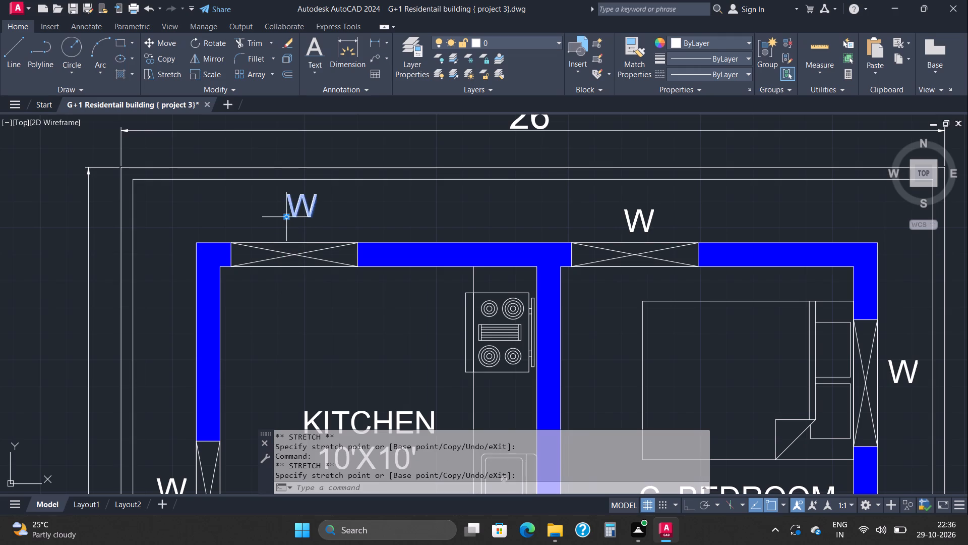
{"action": "left_click", "coordinate": [286, 217]}
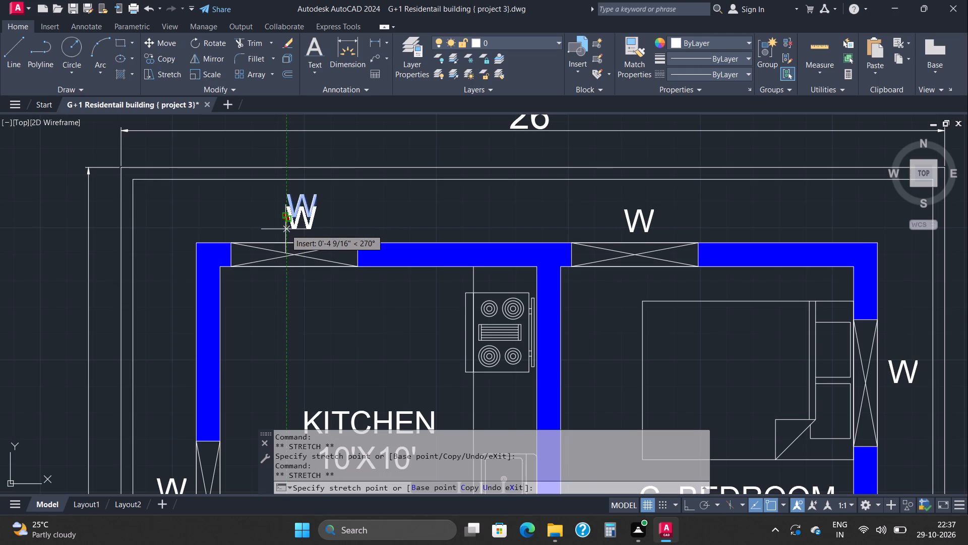
{"action": "left_click", "coordinate": [285, 228]}
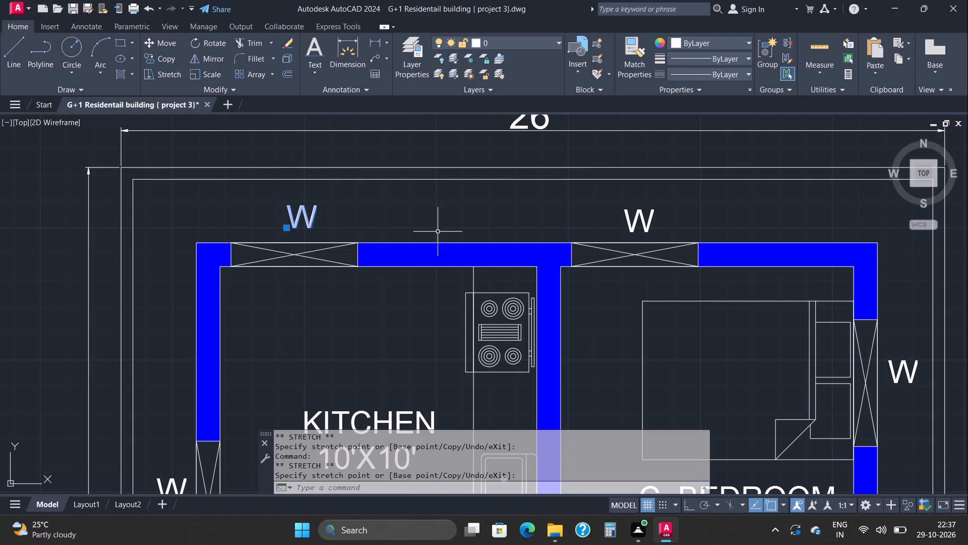
Adjust the height of the W label above the ground floor C. bedroom's north window, keeping it just clear of the wall.
{"action": "left_click", "coordinate": [635, 229]}
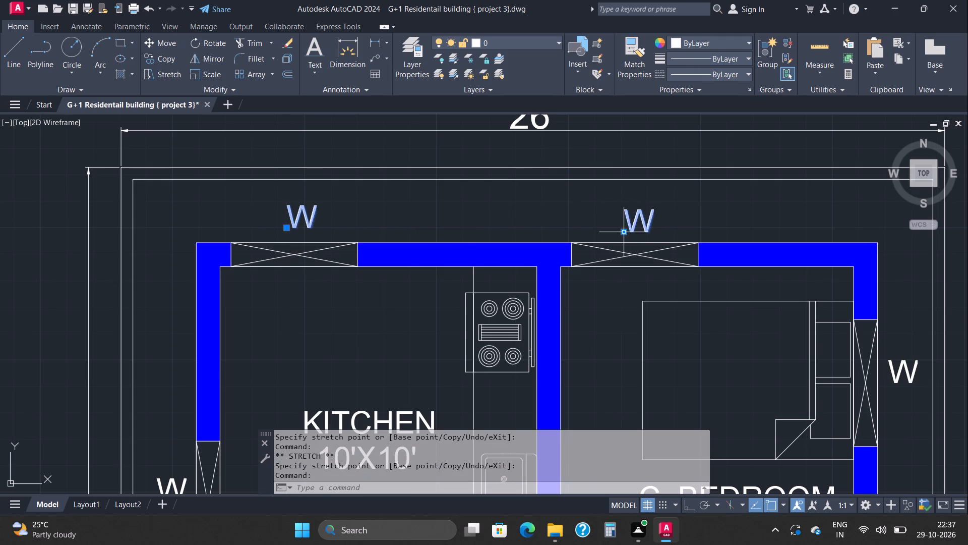
{"action": "left_click", "coordinate": [622, 235]}
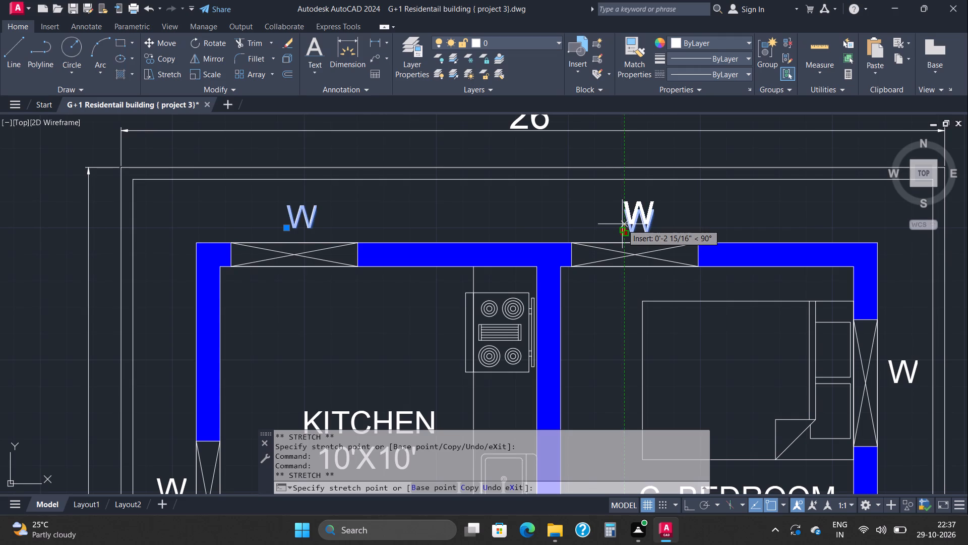
{"action": "left_click", "coordinate": [622, 224]}
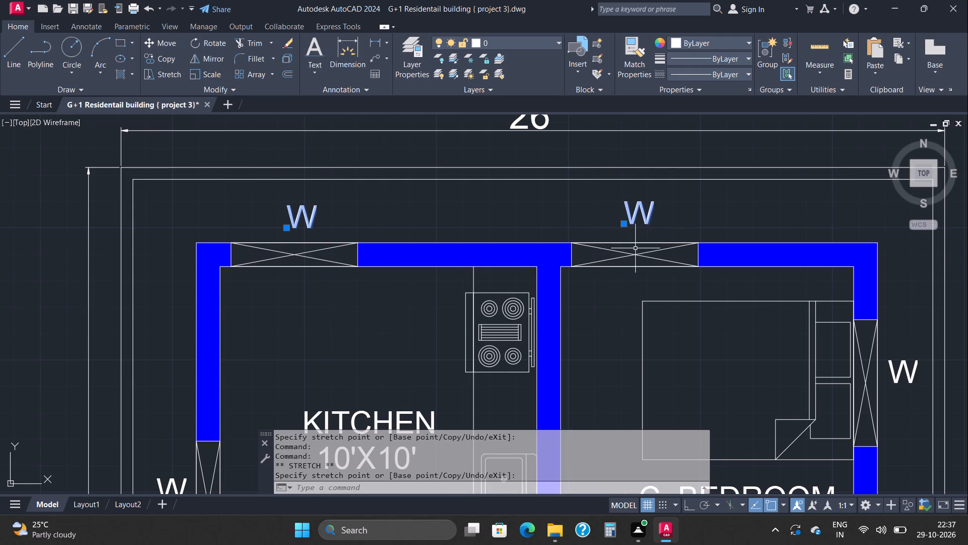
{"action": "scroll", "coordinate": [636, 248], "scroll_direction": "down", "scroll_amount": 2}
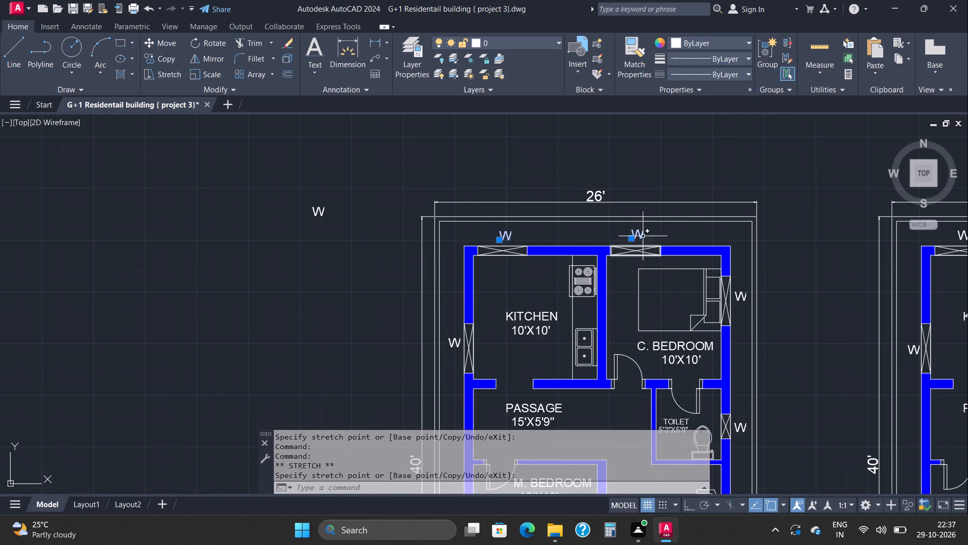
{"action": "scroll", "coordinate": [643, 231], "scroll_direction": "up", "scroll_amount": 2}
{"action": "left_click", "coordinate": [610, 250]}
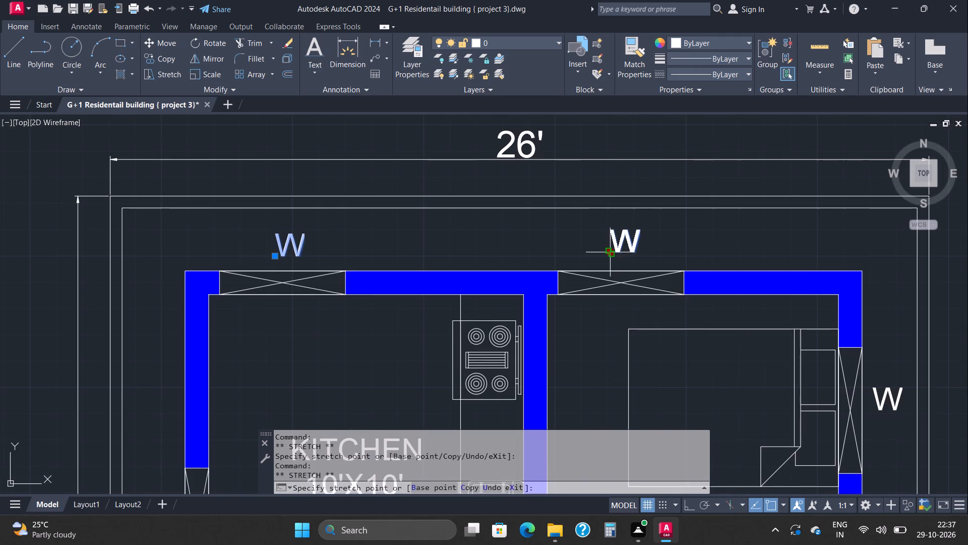
{"action": "left_click", "coordinate": [611, 258]}
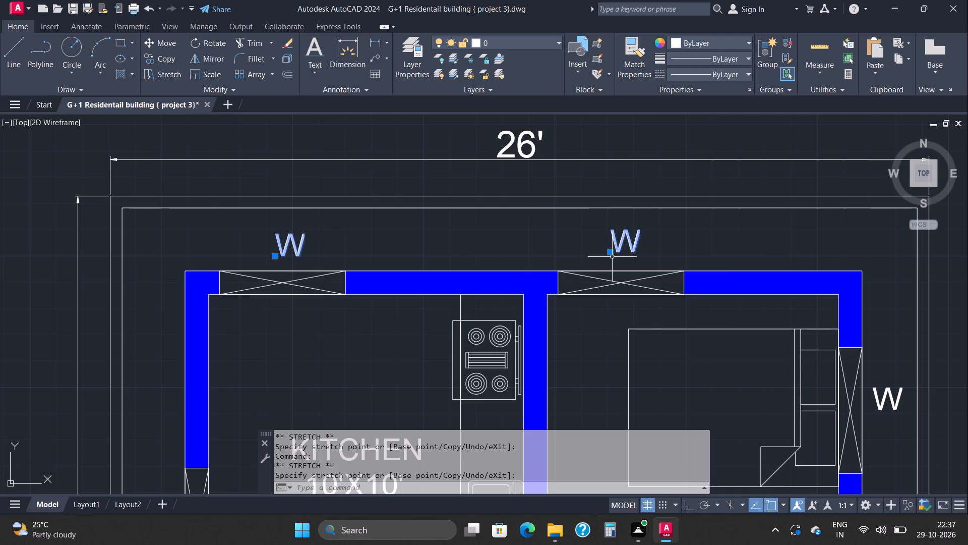
{"action": "left_click", "coordinate": [612, 252]}
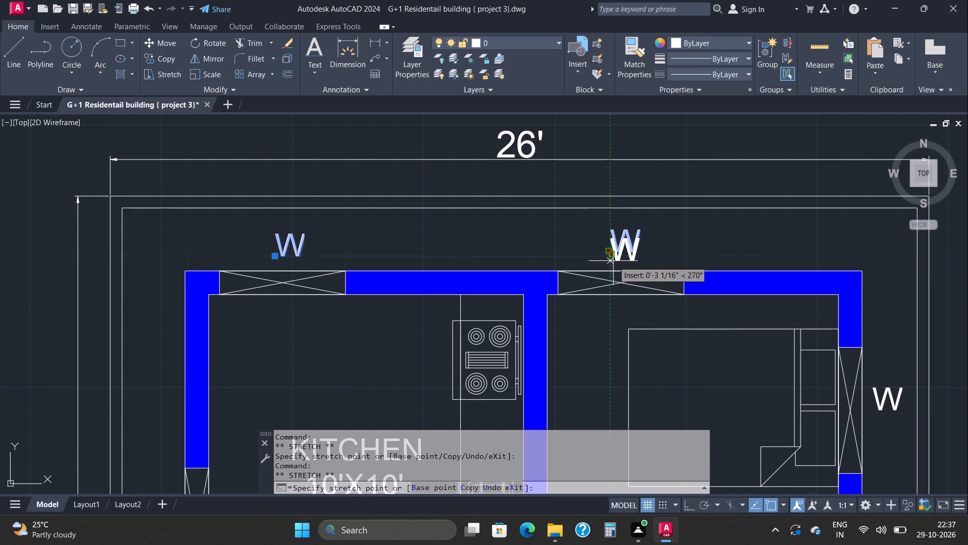
{"action": "left_click", "coordinate": [613, 261]}
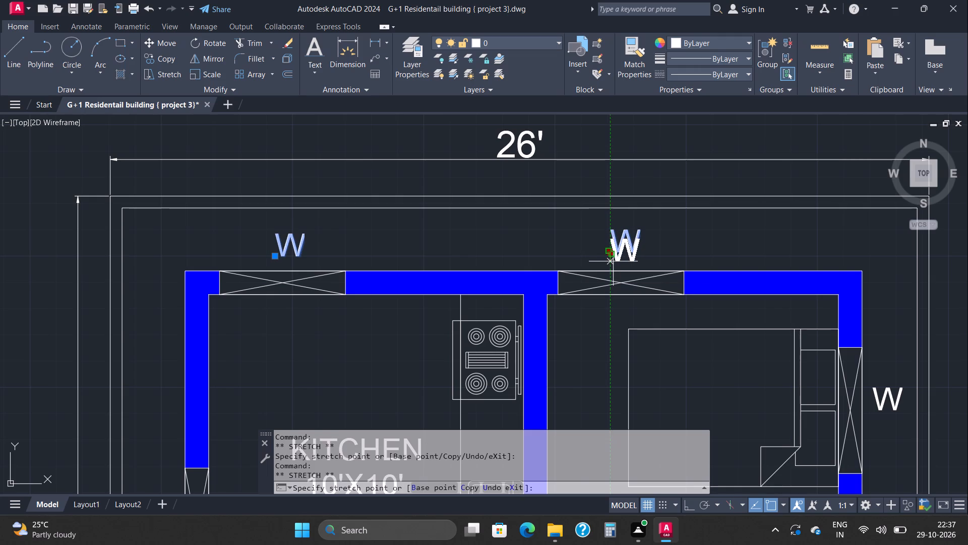
Move the W label beside the ground floor hall's east window about 3 inches east, away from the wall.
{"action": "scroll", "coordinate": [561, 262], "scroll_direction": "down", "scroll_amount": 2}
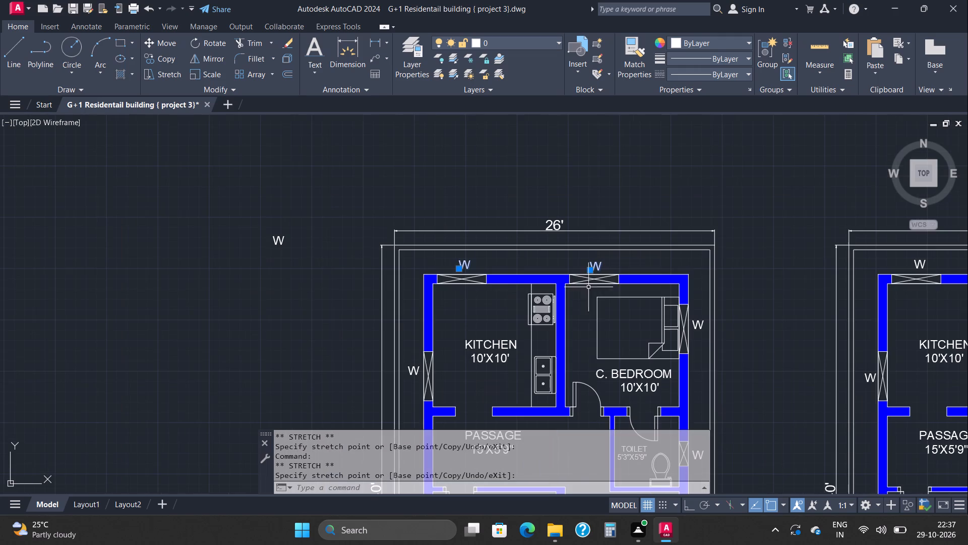
{"action": "middle_click_drag", "start_coordinate": [603, 347], "coordinate": [569, 208]}
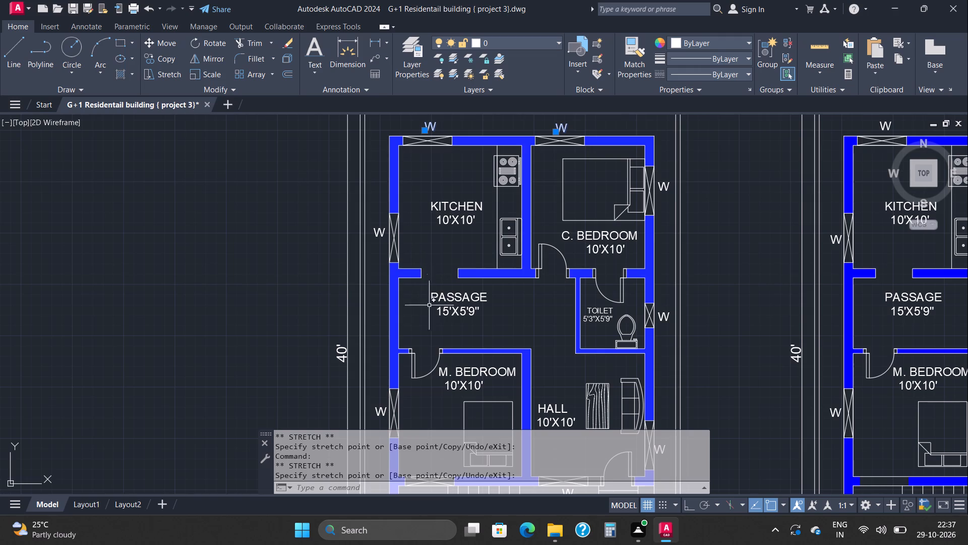
{"action": "scroll", "coordinate": [408, 373], "scroll_direction": "down", "scroll_amount": 1}
{"action": "middle_click_drag", "start_coordinate": [457, 353], "coordinate": [457, 255]}
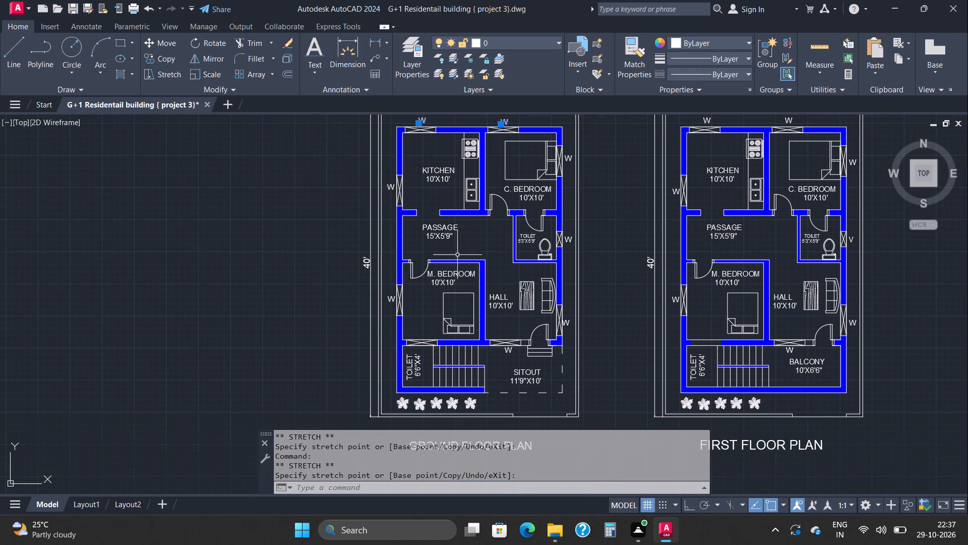
{"action": "scroll", "coordinate": [561, 326], "scroll_direction": "up", "scroll_amount": 3}
{"action": "left_click", "coordinate": [574, 314]}
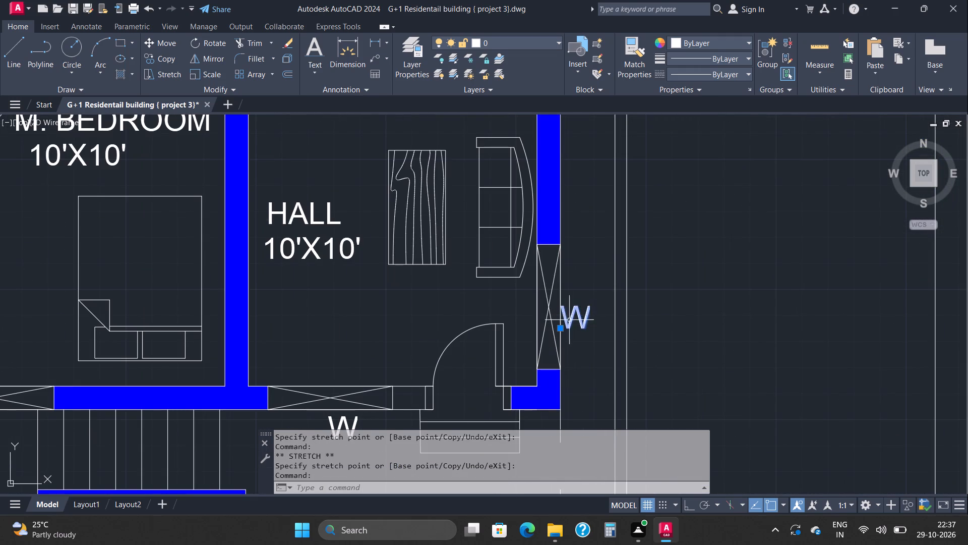
{"action": "left_click", "coordinate": [560, 329]}
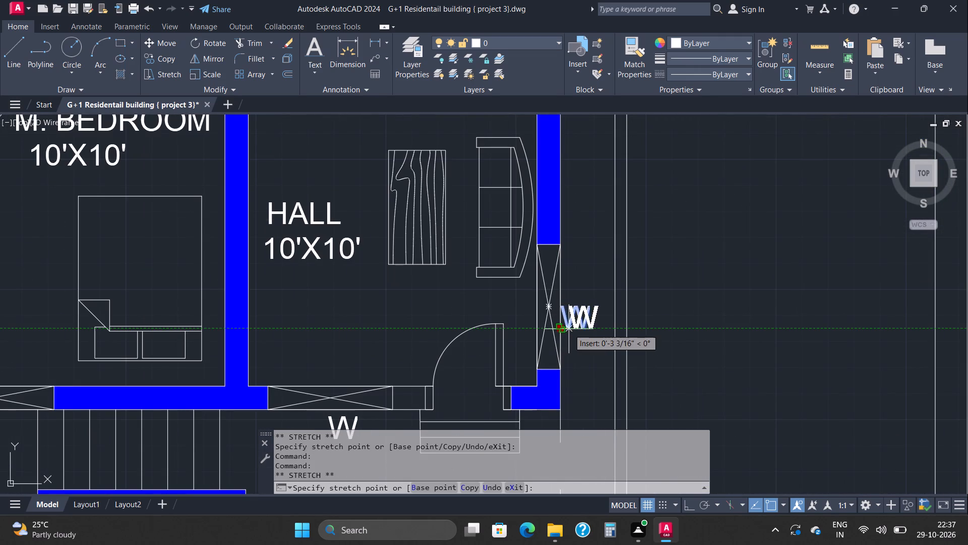
{"action": "left_click", "coordinate": [570, 329]}
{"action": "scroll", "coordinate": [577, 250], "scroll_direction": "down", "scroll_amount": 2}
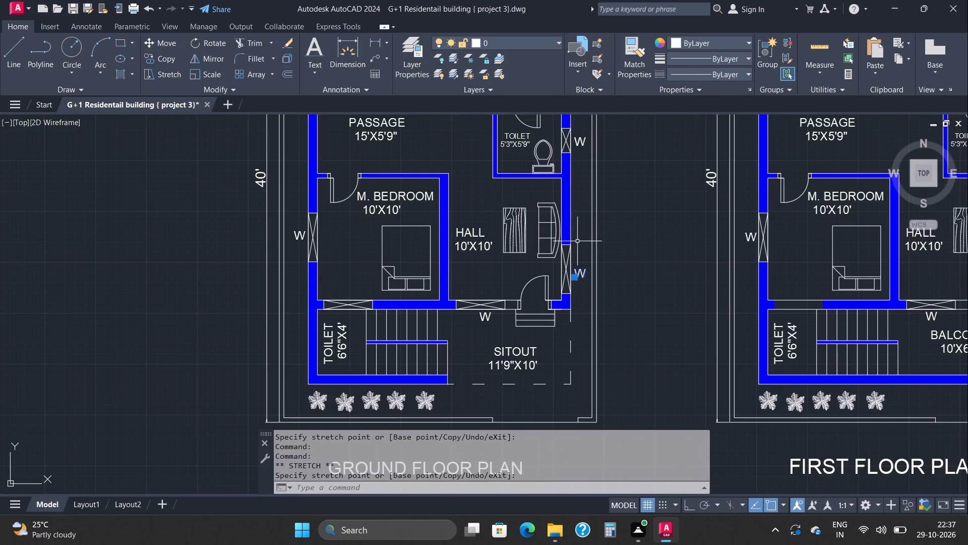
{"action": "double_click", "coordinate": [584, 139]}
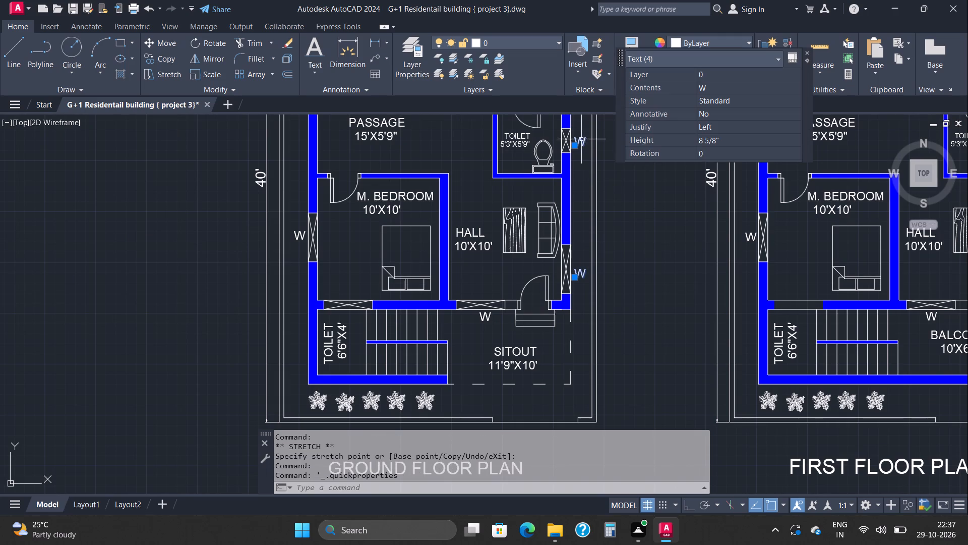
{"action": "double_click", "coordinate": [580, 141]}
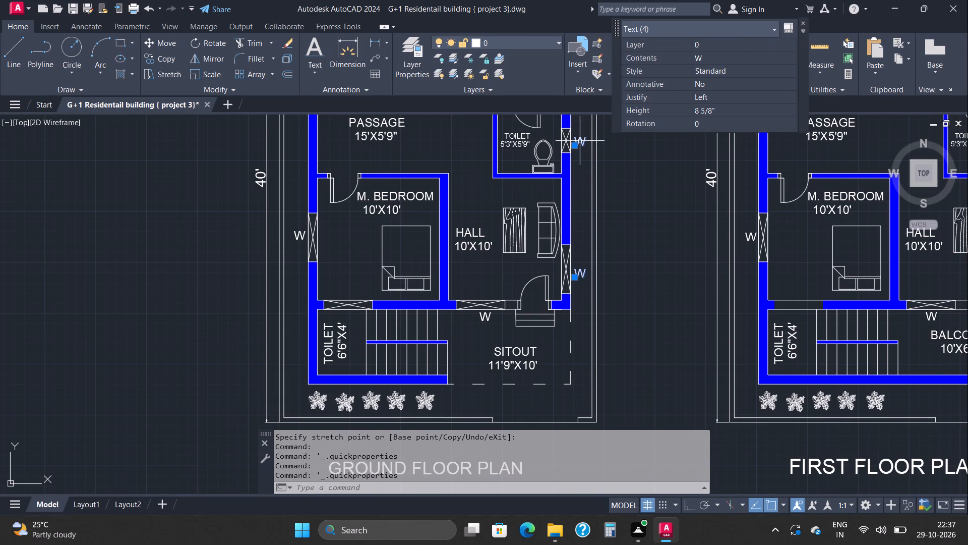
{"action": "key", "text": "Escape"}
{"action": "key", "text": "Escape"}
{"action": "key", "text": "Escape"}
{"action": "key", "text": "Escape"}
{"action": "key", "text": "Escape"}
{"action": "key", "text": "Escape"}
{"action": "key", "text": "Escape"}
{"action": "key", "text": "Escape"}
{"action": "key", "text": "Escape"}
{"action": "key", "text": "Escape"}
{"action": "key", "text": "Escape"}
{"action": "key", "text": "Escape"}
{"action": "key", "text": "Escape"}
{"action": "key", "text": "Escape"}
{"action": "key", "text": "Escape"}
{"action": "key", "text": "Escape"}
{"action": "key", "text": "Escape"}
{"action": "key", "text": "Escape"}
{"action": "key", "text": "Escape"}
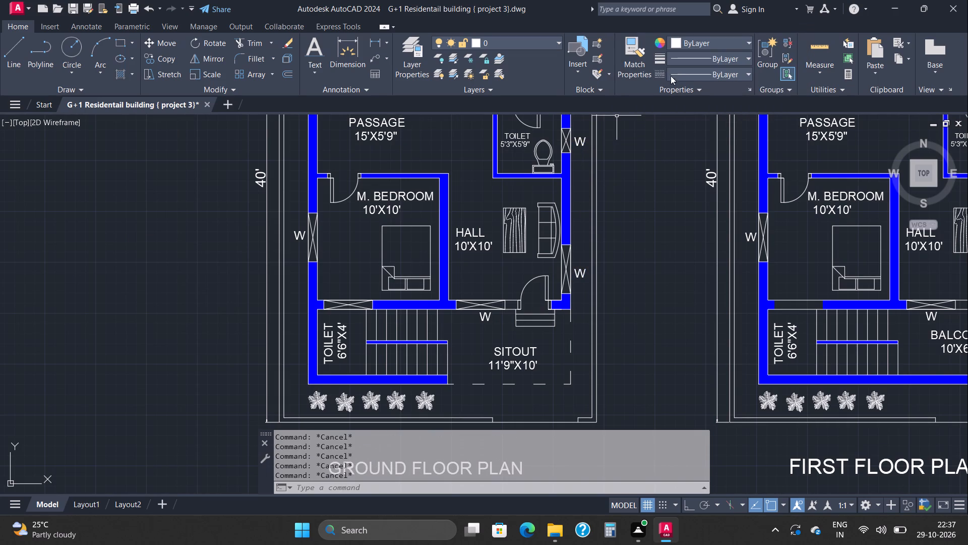
Change the W label beside the ground floor toilet's east opening, next to the hall, to V.
{"action": "scroll", "coordinate": [575, 141], "scroll_direction": "up", "scroll_amount": 1}
{"action": "double_click", "coordinate": [586, 139]}
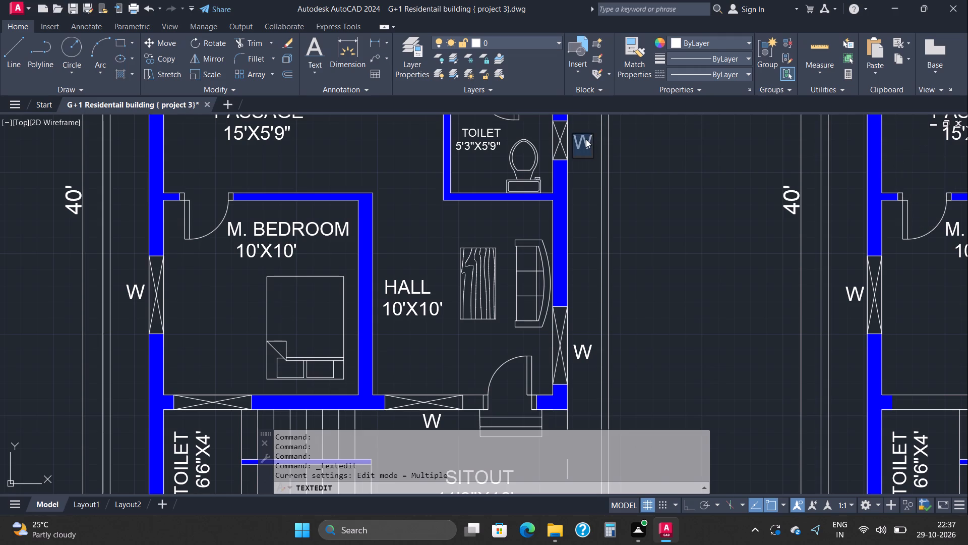
{"action": "key", "text": "v"}
{"action": "left_click", "coordinate": [624, 155]}
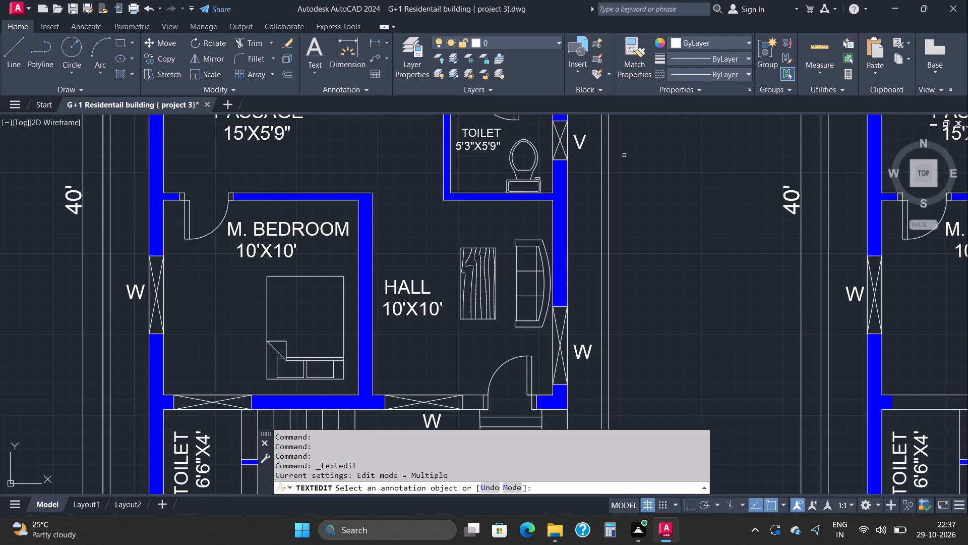
{"action": "key", "text": "Escape"}
{"action": "key", "text": "Escape"}
{"action": "key", "text": "Escape"}
{"action": "key", "text": "Escape"}
{"action": "key", "text": "Escape"}
{"action": "key", "text": "Escape"}
{"action": "key", "text": "Escape"}
{"action": "key", "text": "Escape"}
{"action": "key", "text": "Escape"}
{"action": "key", "text": "Escape"}
{"action": "key", "text": "Escape"}
{"action": "key", "text": "Escape"}
{"action": "key", "text": "Escape"}
{"action": "key", "text": "Escape"}
{"action": "key", "text": "Escape"}
{"action": "key", "text": "Escape"}
{"action": "key", "text": "Escape"}
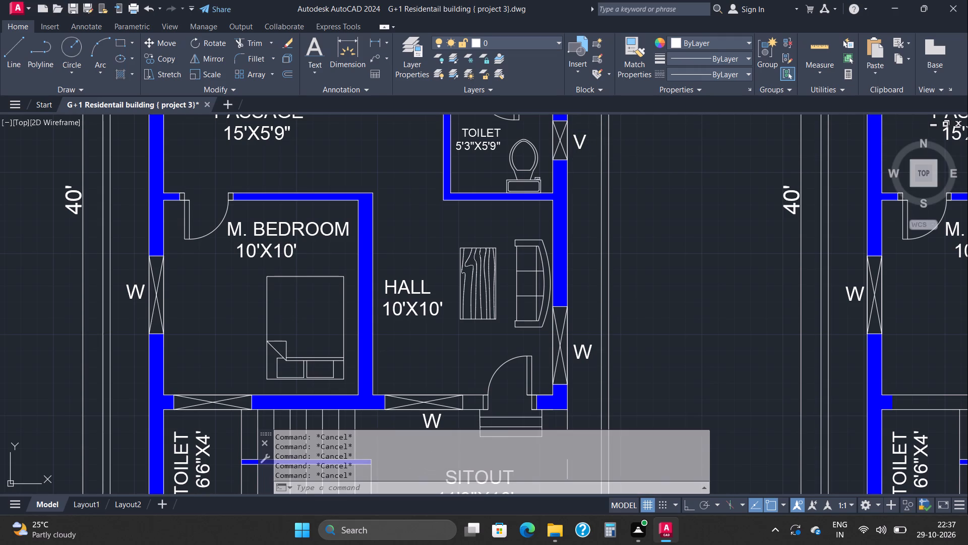
Delete the window in the ground floor wall between the M. bedroom and the staircase toilet, including its crossing lines.
{"action": "scroll", "coordinate": [606, 161], "scroll_direction": "down", "scroll_amount": 1}
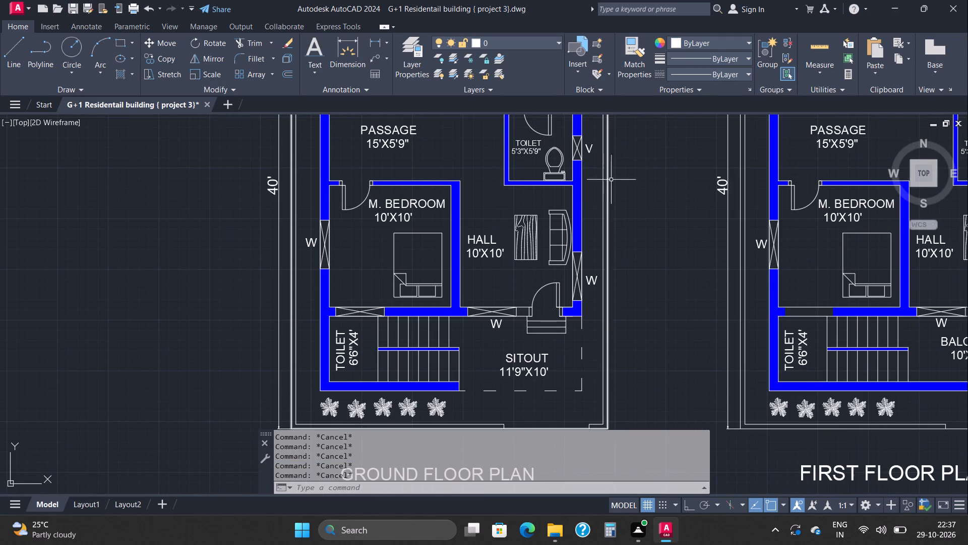
{"action": "scroll", "coordinate": [644, 216], "scroll_direction": "down", "scroll_amount": 1}
{"action": "scroll", "coordinate": [460, 277], "scroll_direction": "up", "scroll_amount": 1}
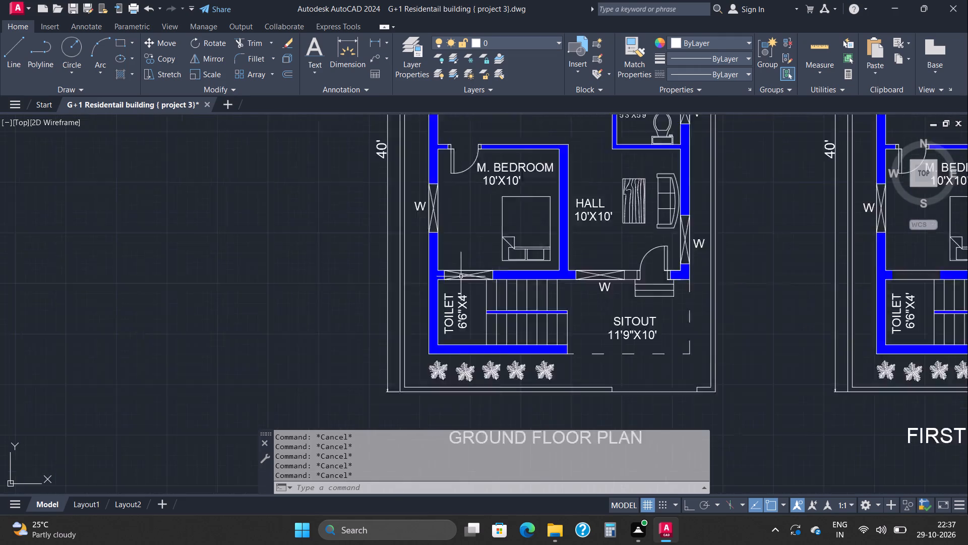
{"action": "scroll", "coordinate": [461, 277], "scroll_direction": "up", "scroll_amount": 2}
{"action": "left_click", "coordinate": [477, 259]}
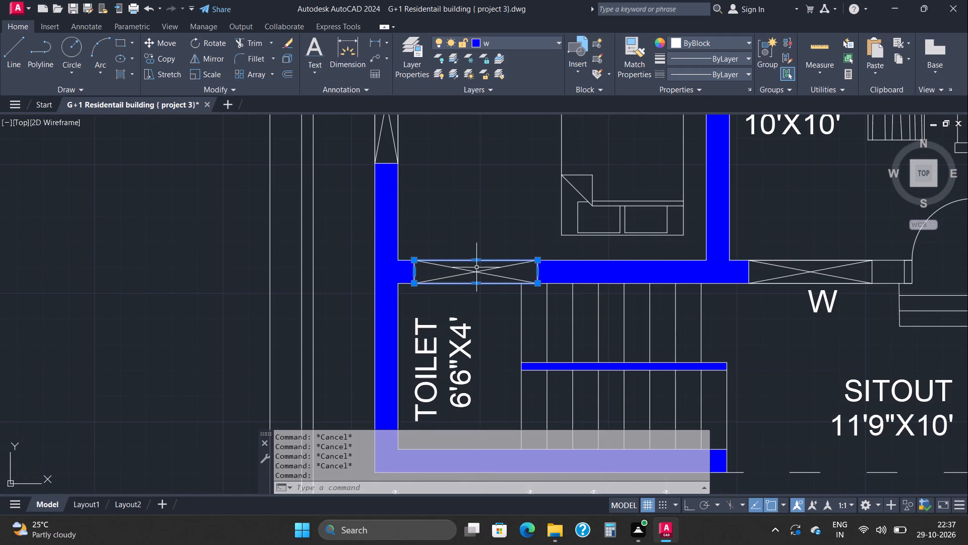
{"action": "left_click", "coordinate": [477, 269]}
{"action": "left_click", "coordinate": [496, 274]}
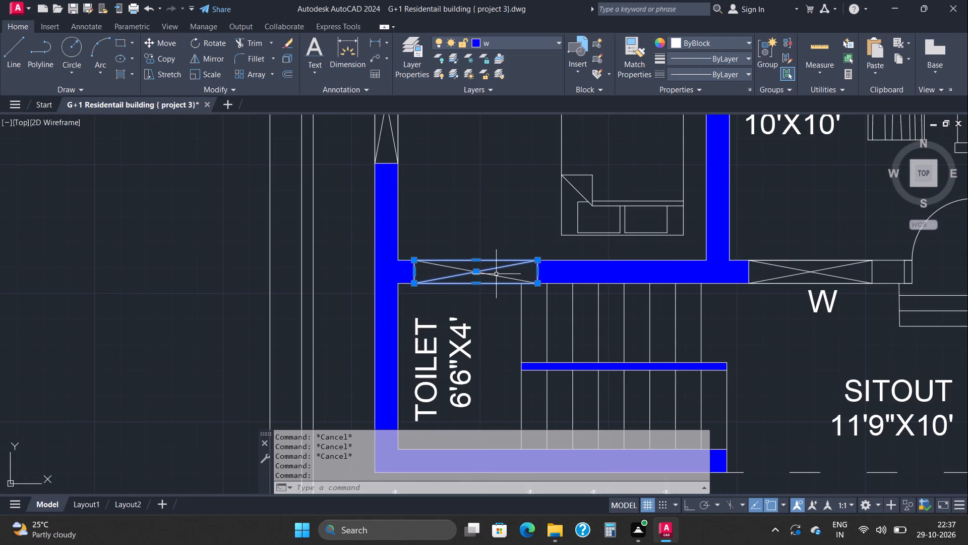
{"action": "key", "text": "Delete"}
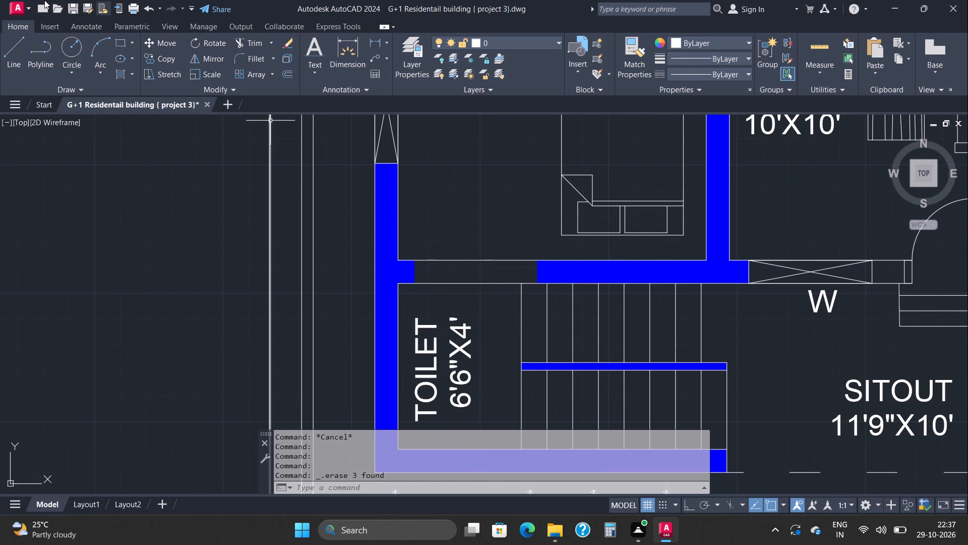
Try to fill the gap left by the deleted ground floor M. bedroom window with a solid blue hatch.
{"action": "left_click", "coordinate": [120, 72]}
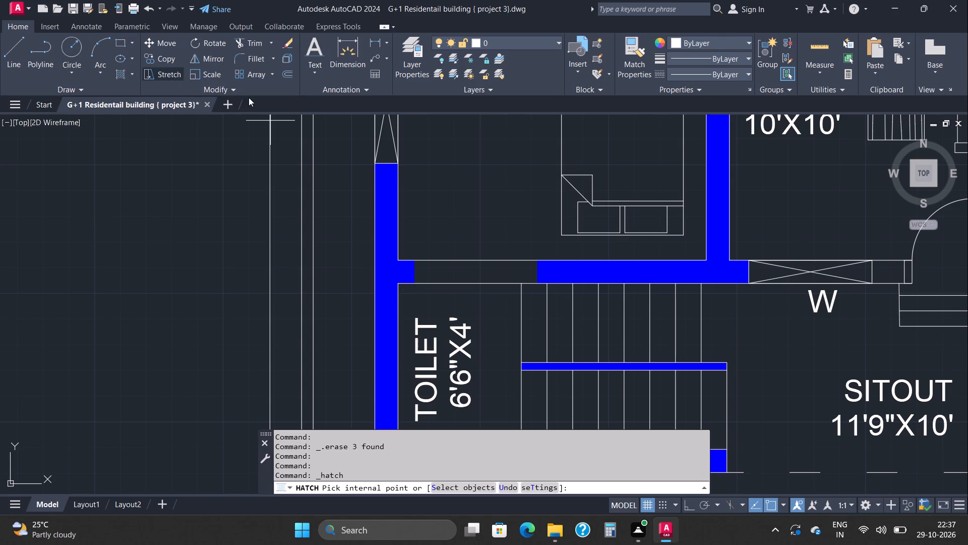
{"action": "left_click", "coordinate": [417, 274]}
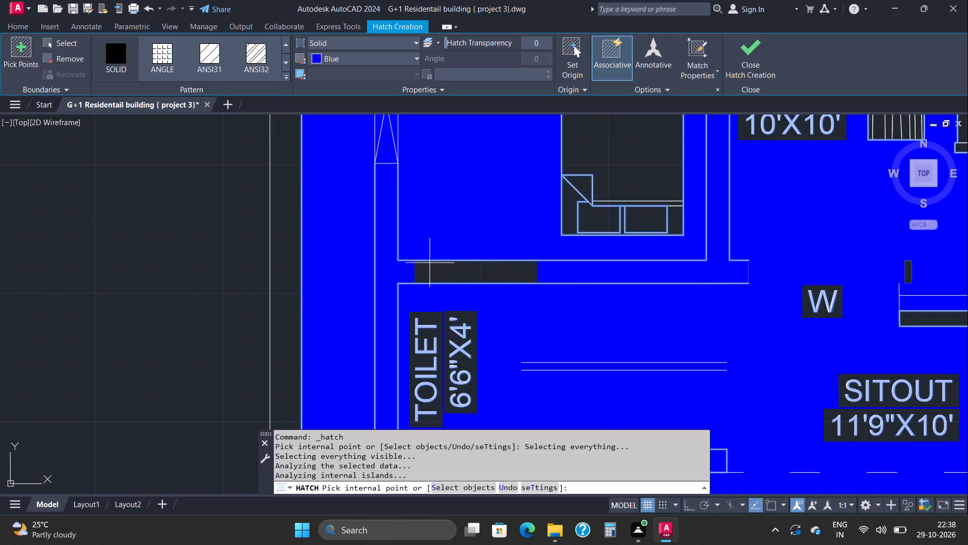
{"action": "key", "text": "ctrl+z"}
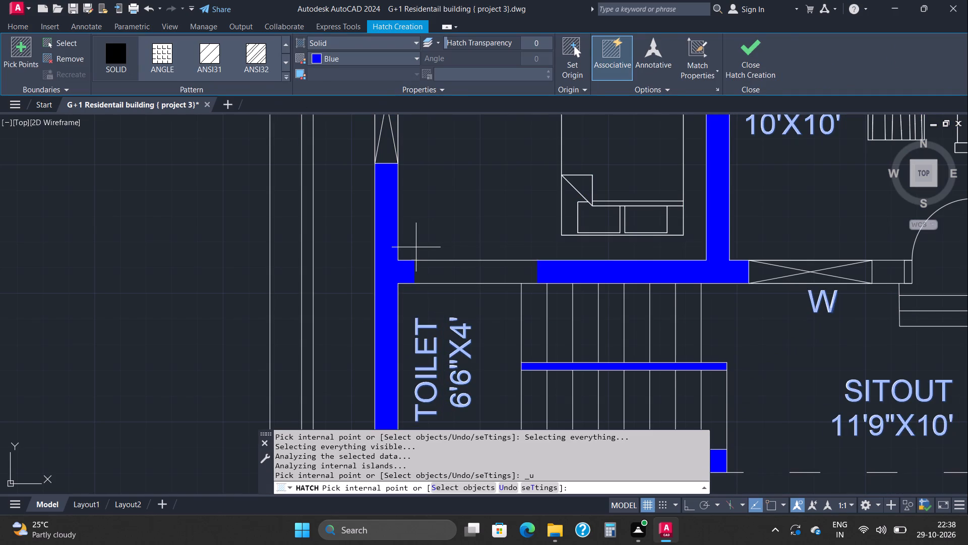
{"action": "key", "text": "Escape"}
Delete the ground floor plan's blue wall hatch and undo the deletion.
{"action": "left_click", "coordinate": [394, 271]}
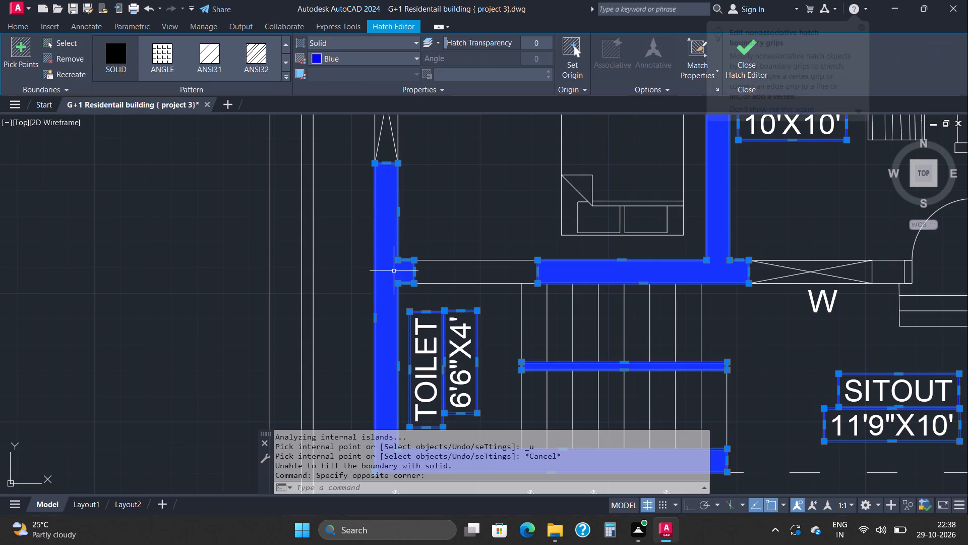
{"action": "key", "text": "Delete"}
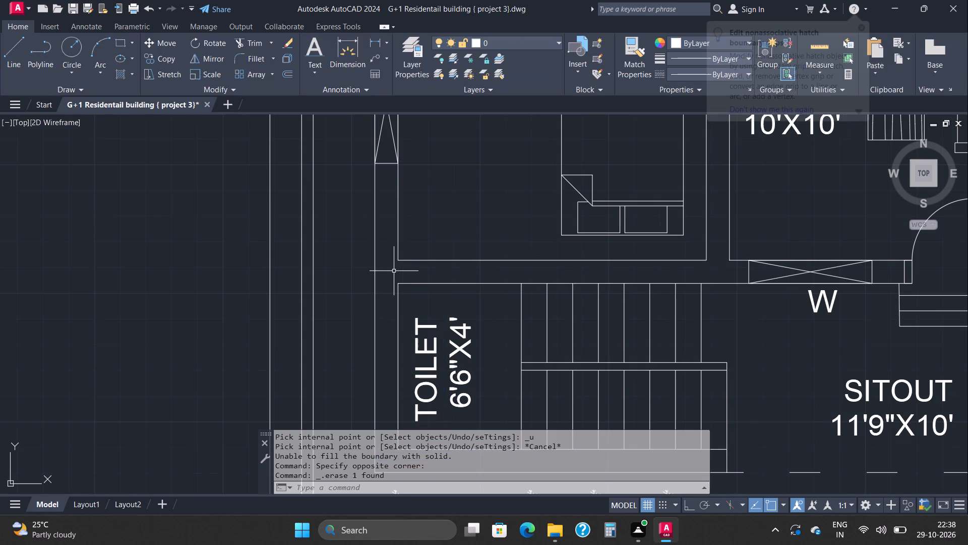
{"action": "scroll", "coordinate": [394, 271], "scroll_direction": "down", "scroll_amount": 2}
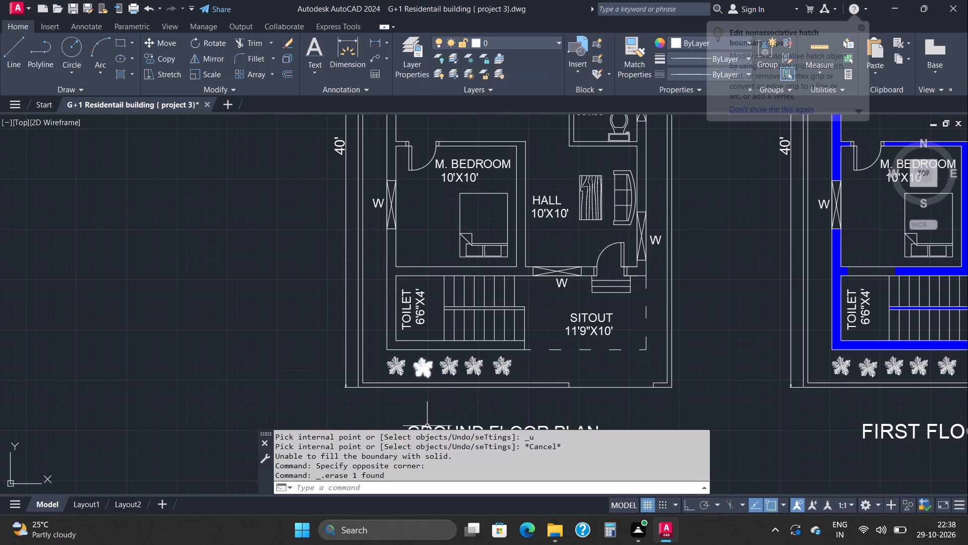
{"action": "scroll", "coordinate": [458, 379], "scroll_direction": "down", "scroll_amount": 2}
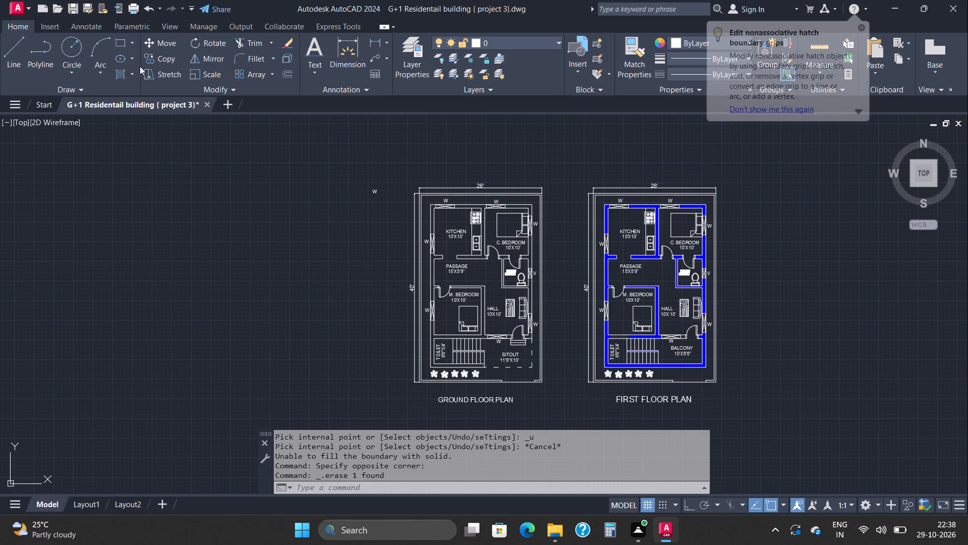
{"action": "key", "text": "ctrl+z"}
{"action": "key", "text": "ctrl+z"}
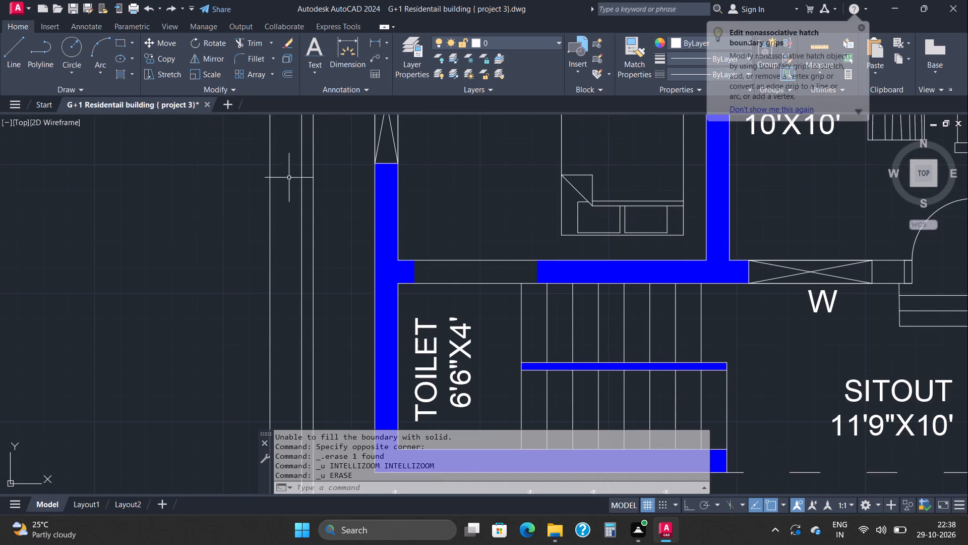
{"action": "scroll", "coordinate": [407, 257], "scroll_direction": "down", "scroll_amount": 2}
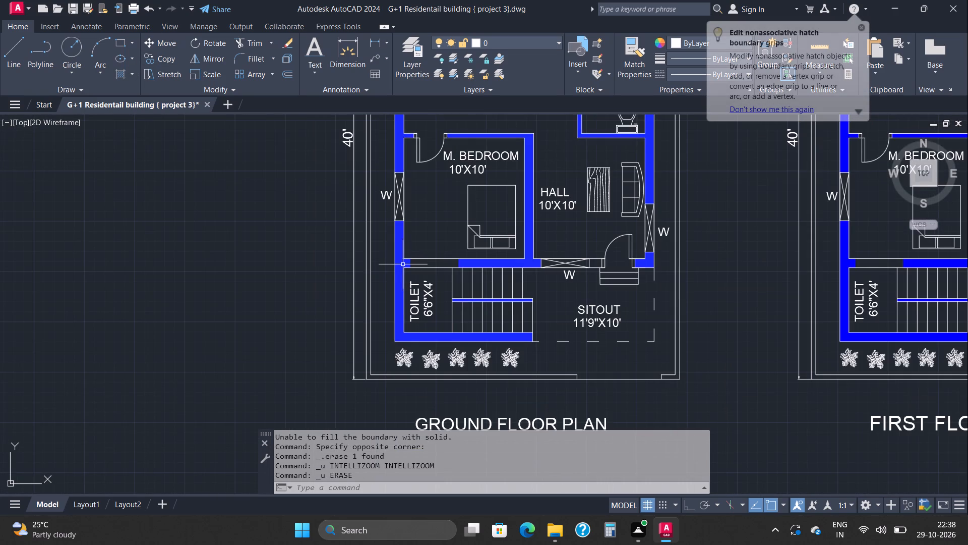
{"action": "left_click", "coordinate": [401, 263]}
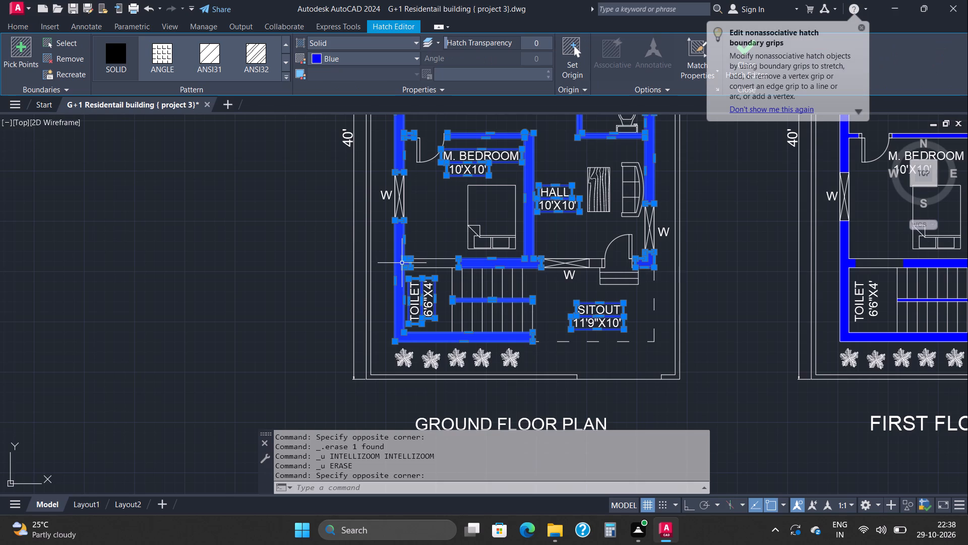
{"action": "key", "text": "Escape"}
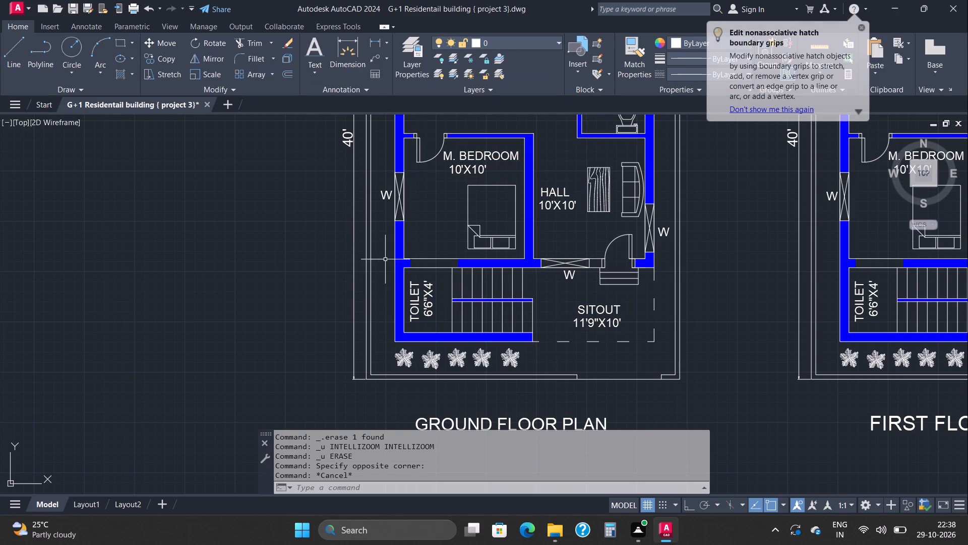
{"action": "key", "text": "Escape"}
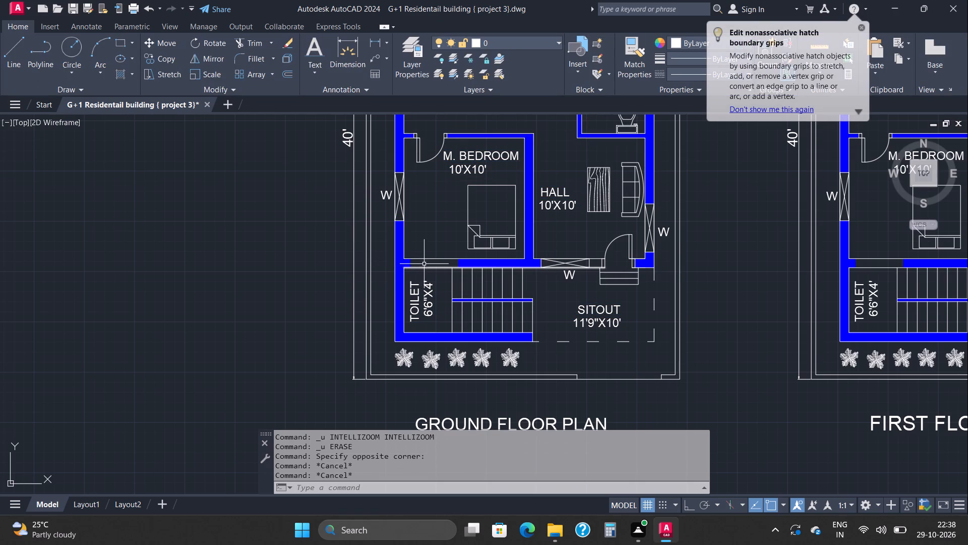
Delete the solid blue wall hatch of the ground floor plan.
{"action": "scroll", "coordinate": [426, 261], "scroll_direction": "down", "scroll_amount": 1}
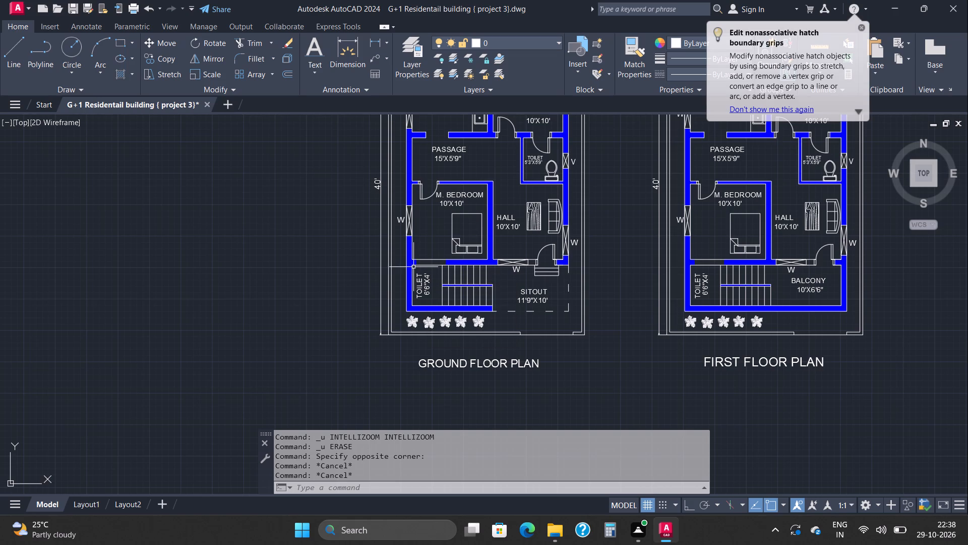
{"action": "scroll", "coordinate": [412, 267], "scroll_direction": "up", "scroll_amount": 3}
{"action": "left_click", "coordinate": [398, 266]}
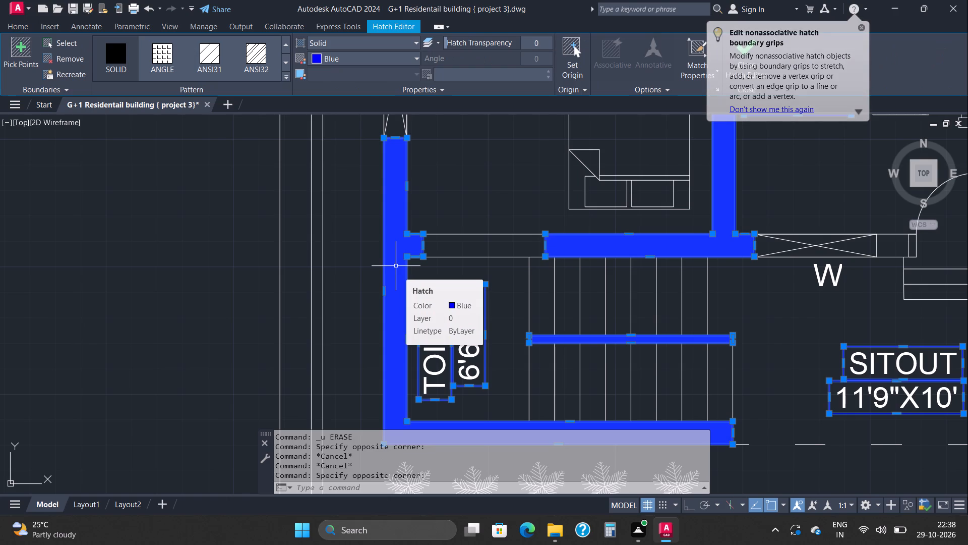
{"action": "key", "text": "Delete"}
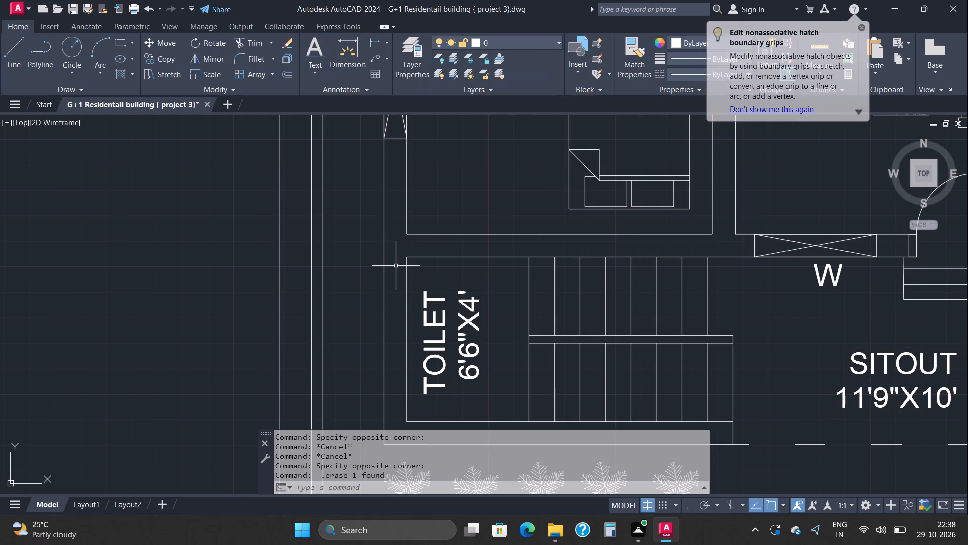
Fill the ground floor walls around the M. bedroom, staircase toilet, stair divider and hall entrance with a solid blue hatch.
{"action": "scroll", "coordinate": [396, 266], "scroll_direction": "down", "scroll_amount": 4}
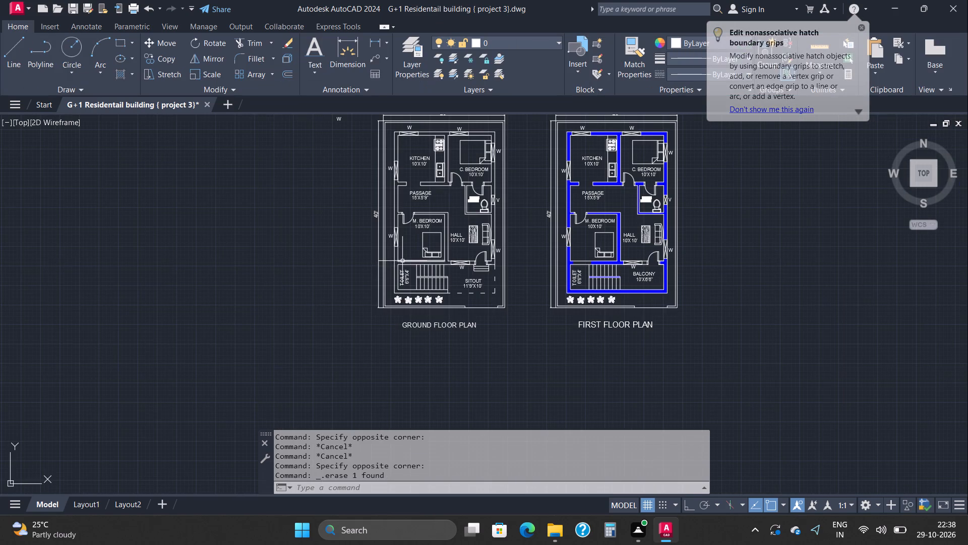
{"action": "left_click", "coordinate": [117, 76]}
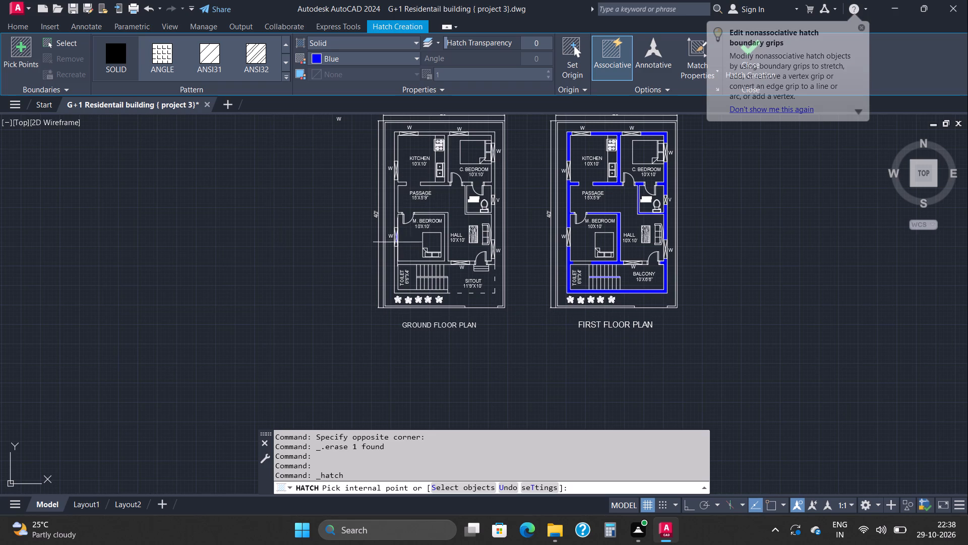
{"action": "scroll", "coordinate": [397, 242], "scroll_direction": "up", "scroll_amount": 3}
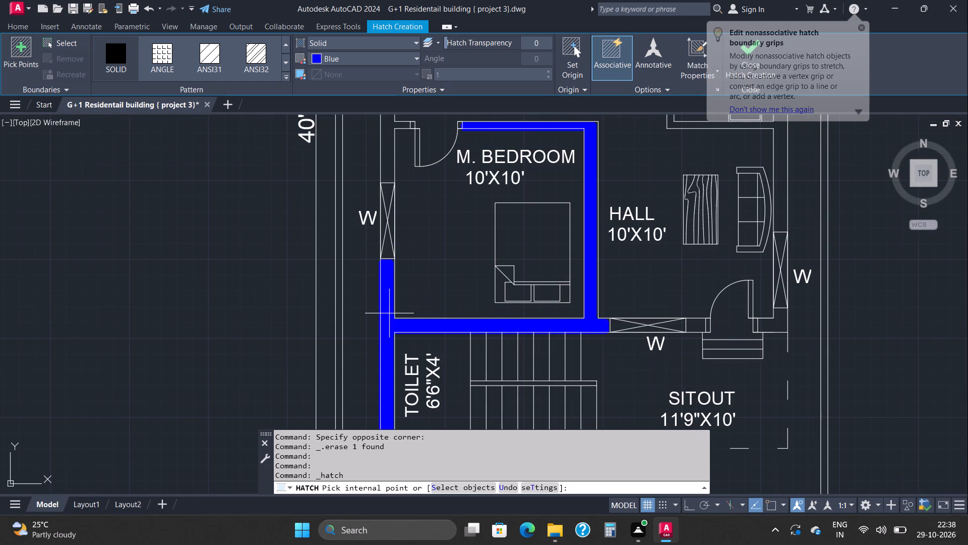
{"action": "left_click", "coordinate": [389, 313]}
{"action": "scroll", "coordinate": [392, 333], "scroll_direction": "down", "scroll_amount": 1}
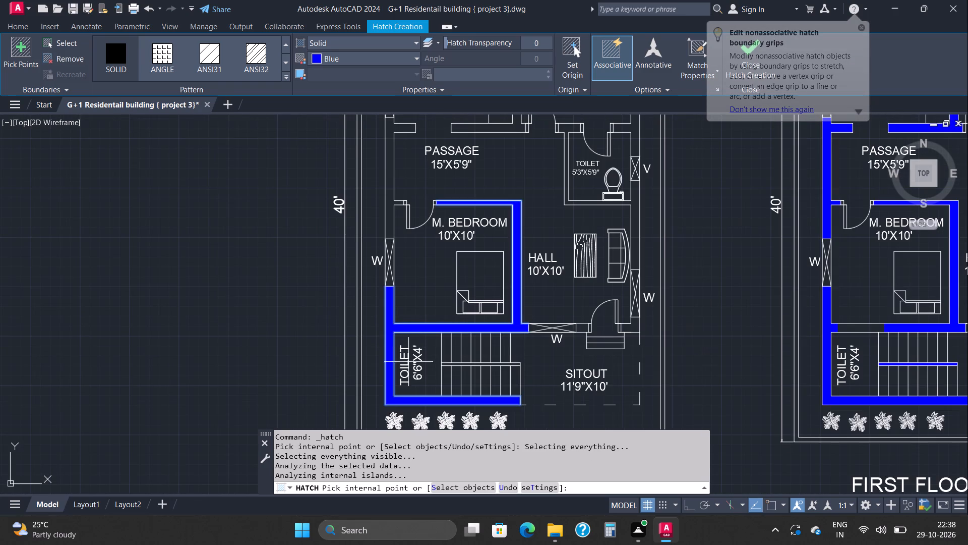
{"action": "scroll", "coordinate": [451, 365], "scroll_direction": "up", "scroll_amount": 2}
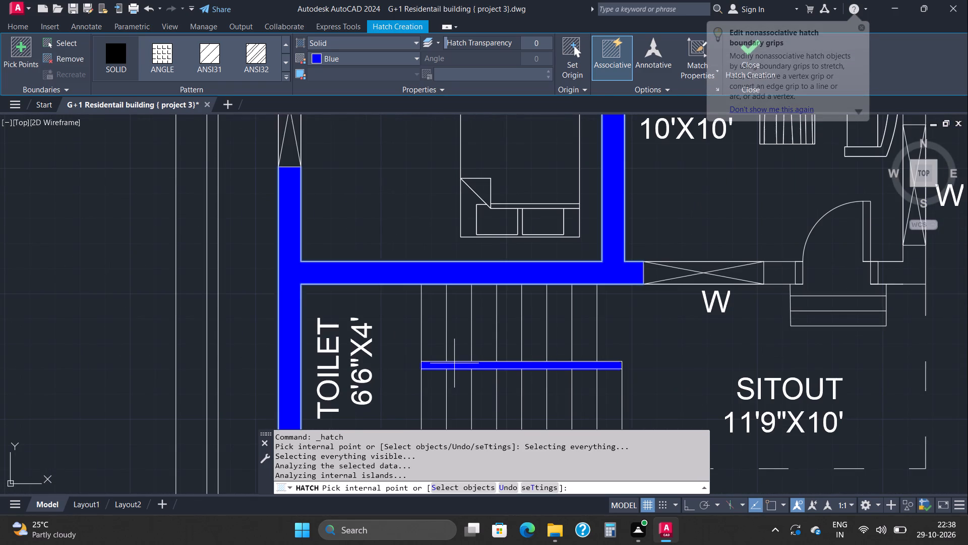
{"action": "left_click", "coordinate": [454, 363]}
{"action": "scroll", "coordinate": [757, 351], "scroll_direction": "down", "scroll_amount": 1}
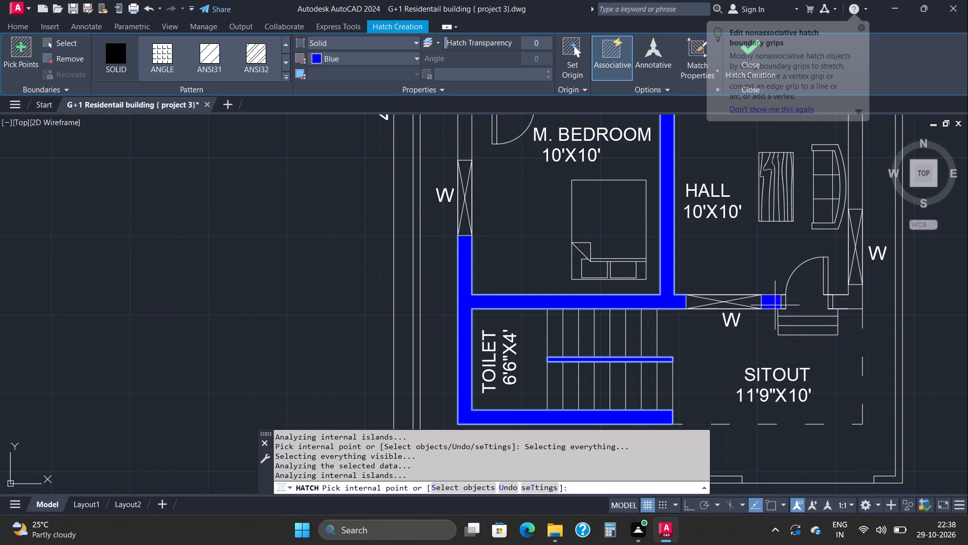
{"action": "left_click", "coordinate": [775, 304]}
{"action": "left_click", "coordinate": [850, 306]}
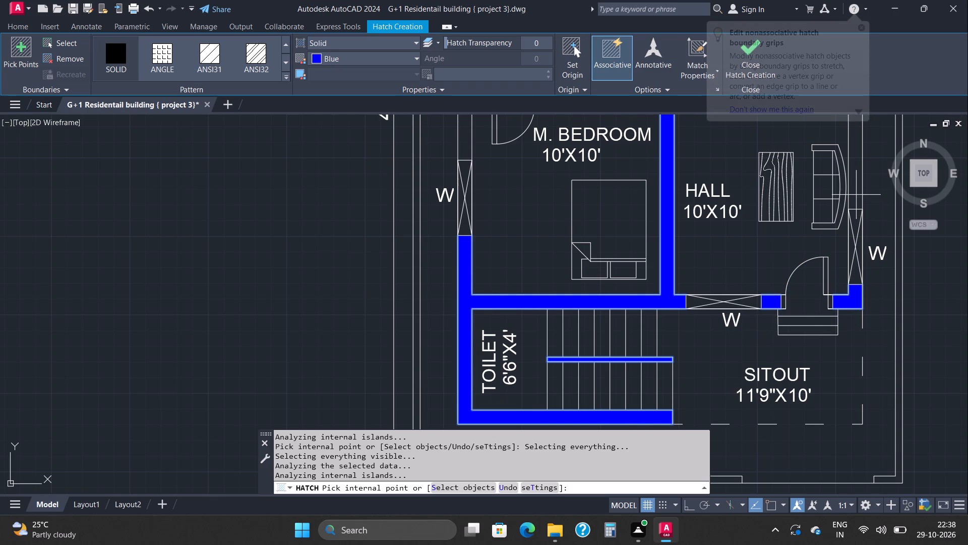
Extend the solid blue hatch to the remaining ground floor walls around the hall, inner toilet, passage, kitchen and C. bedroom.
{"action": "scroll", "coordinate": [856, 195], "scroll_direction": "down", "scroll_amount": 1}
{"action": "middle_click_drag", "start_coordinate": [856, 195], "coordinate": [767, 309]}
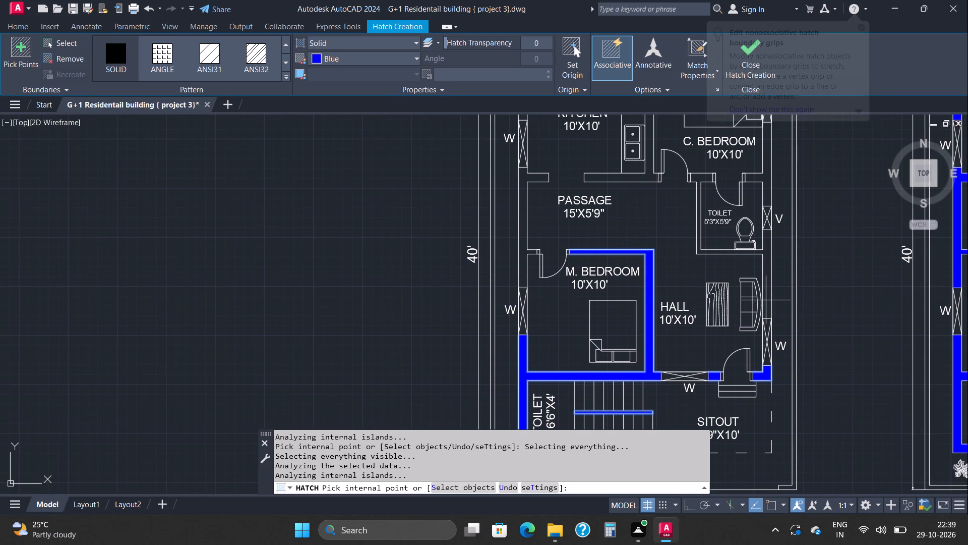
{"action": "left_click", "coordinate": [767, 300]}
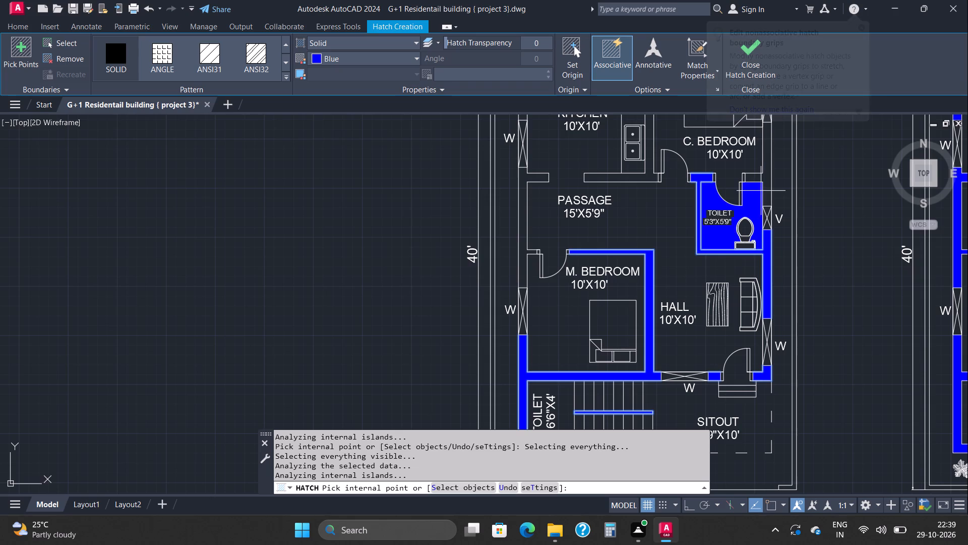
{"action": "left_click", "coordinate": [769, 184]}
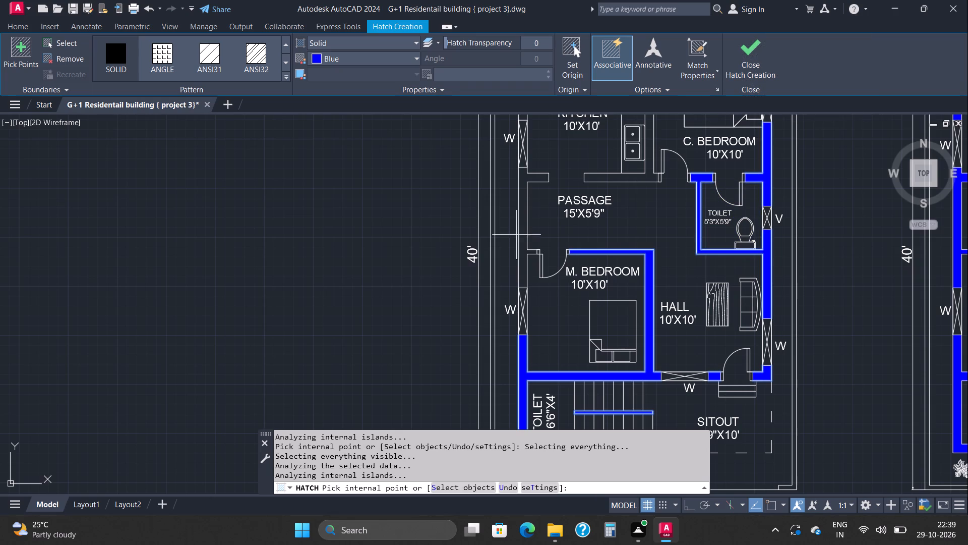
{"action": "left_click", "coordinate": [520, 255]}
{"action": "middle_click_drag", "start_coordinate": [544, 210], "coordinate": [553, 343]}
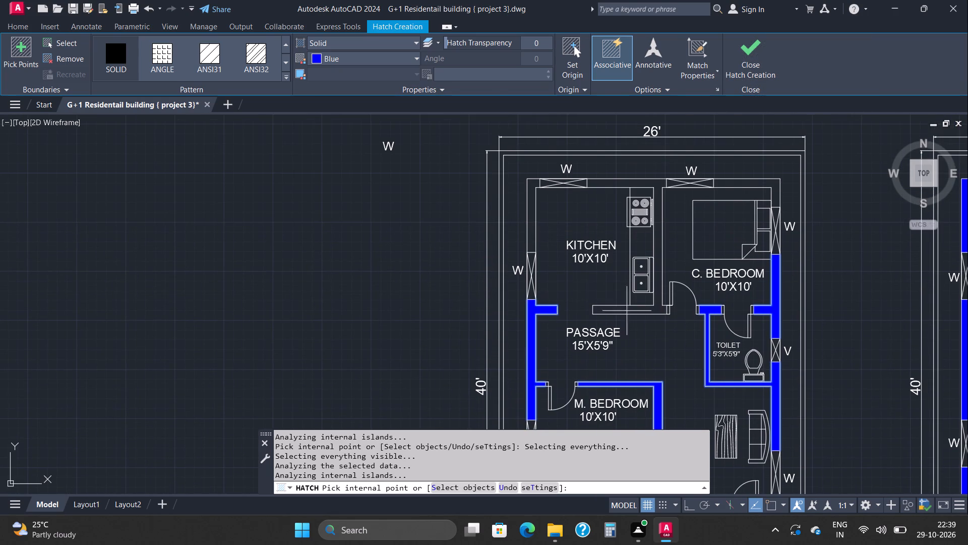
{"action": "left_click", "coordinate": [636, 309]}
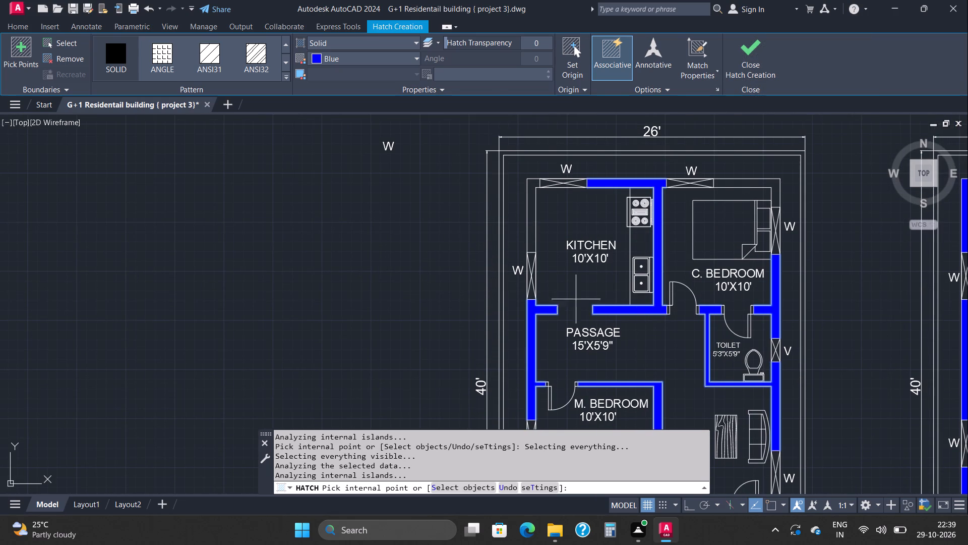
{"action": "left_click", "coordinate": [529, 229]}
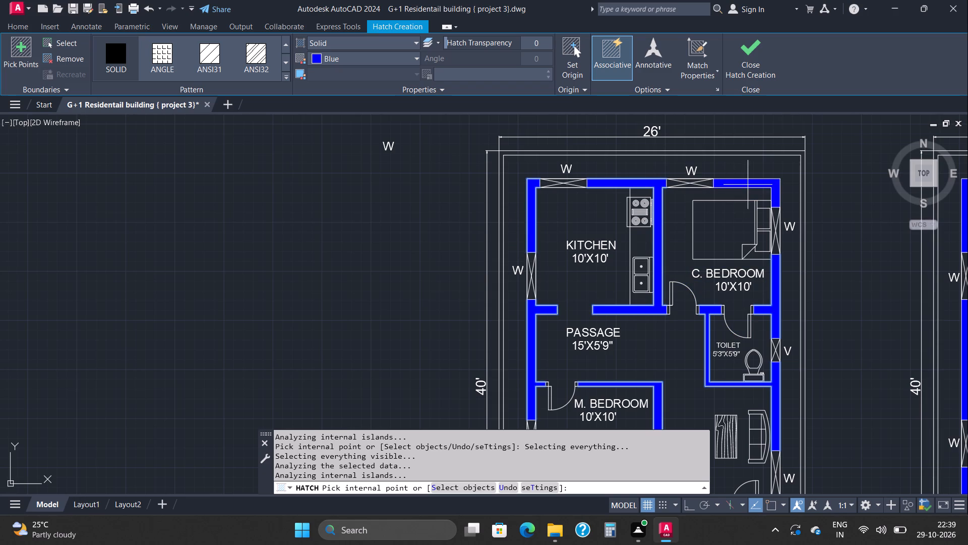
{"action": "left_click", "coordinate": [748, 185]}
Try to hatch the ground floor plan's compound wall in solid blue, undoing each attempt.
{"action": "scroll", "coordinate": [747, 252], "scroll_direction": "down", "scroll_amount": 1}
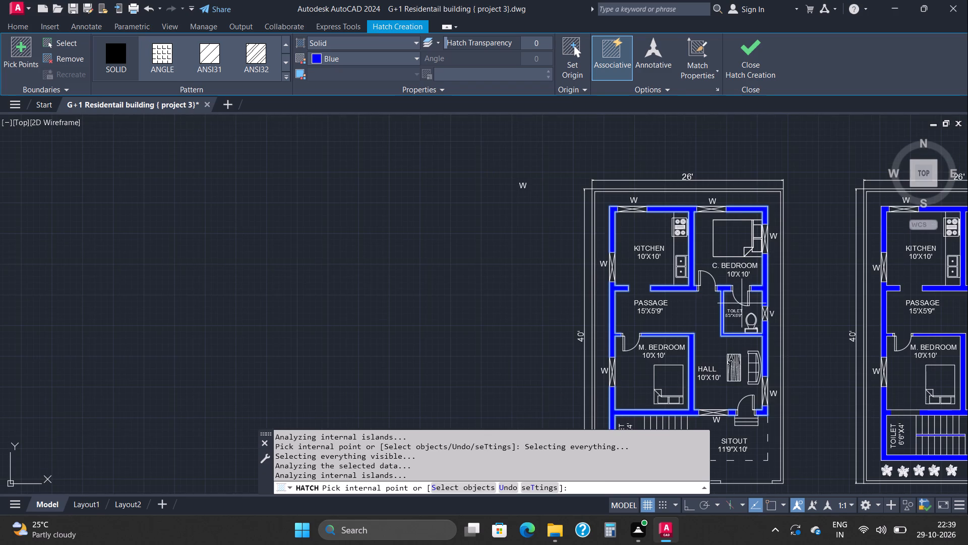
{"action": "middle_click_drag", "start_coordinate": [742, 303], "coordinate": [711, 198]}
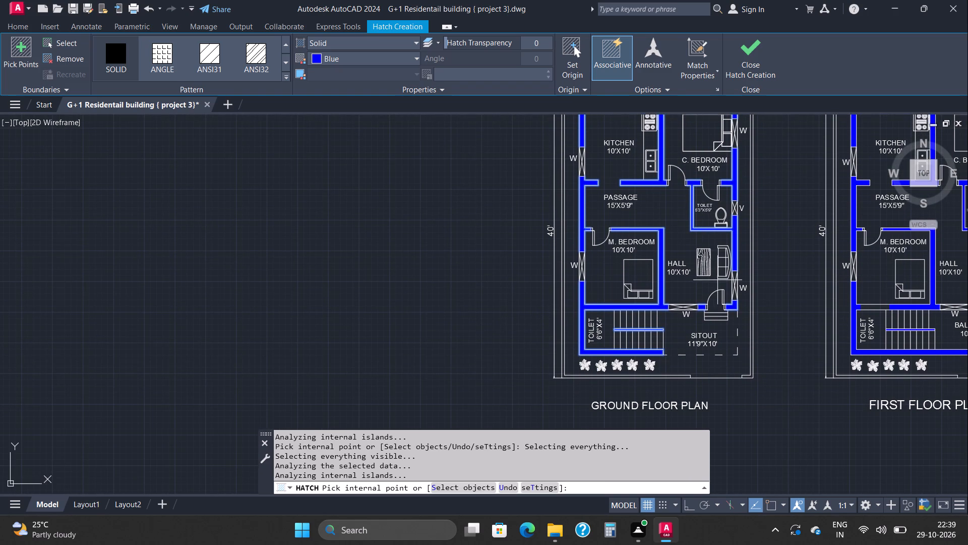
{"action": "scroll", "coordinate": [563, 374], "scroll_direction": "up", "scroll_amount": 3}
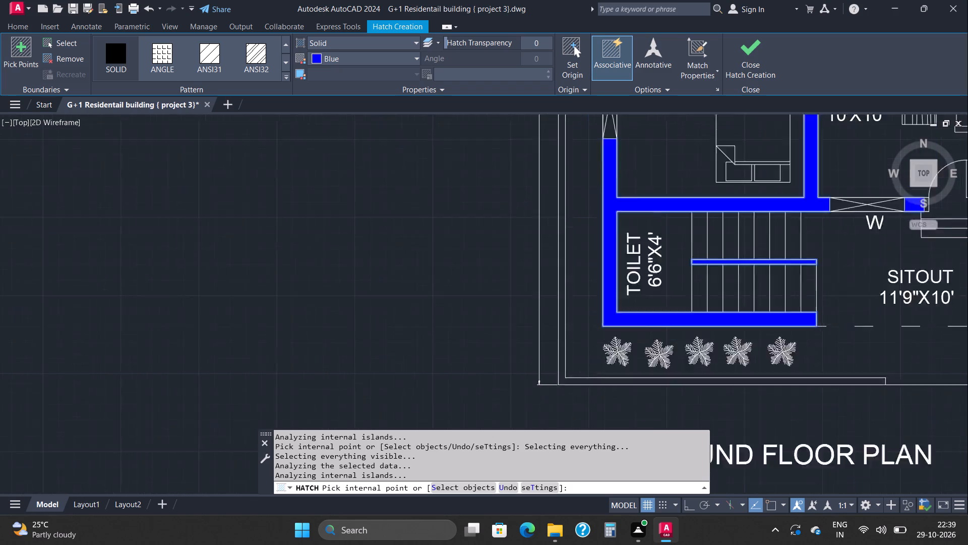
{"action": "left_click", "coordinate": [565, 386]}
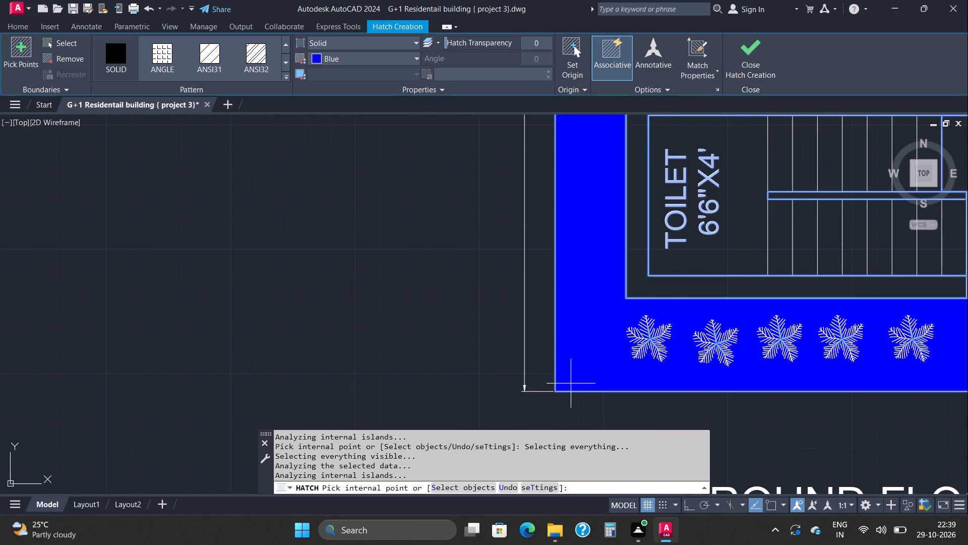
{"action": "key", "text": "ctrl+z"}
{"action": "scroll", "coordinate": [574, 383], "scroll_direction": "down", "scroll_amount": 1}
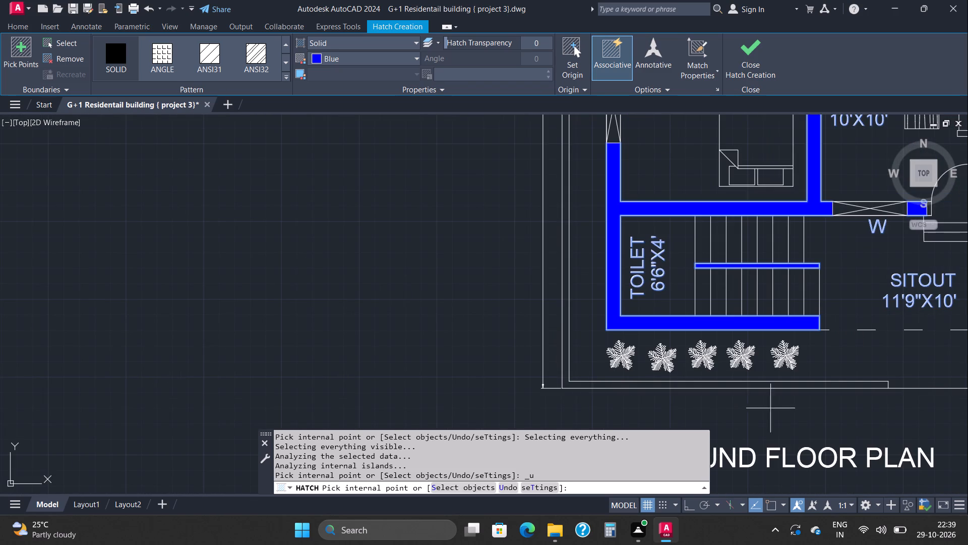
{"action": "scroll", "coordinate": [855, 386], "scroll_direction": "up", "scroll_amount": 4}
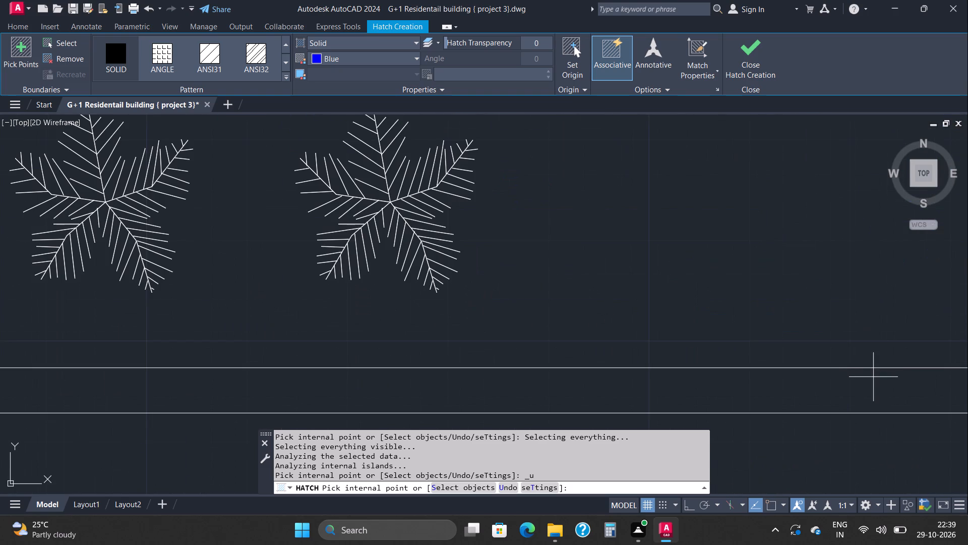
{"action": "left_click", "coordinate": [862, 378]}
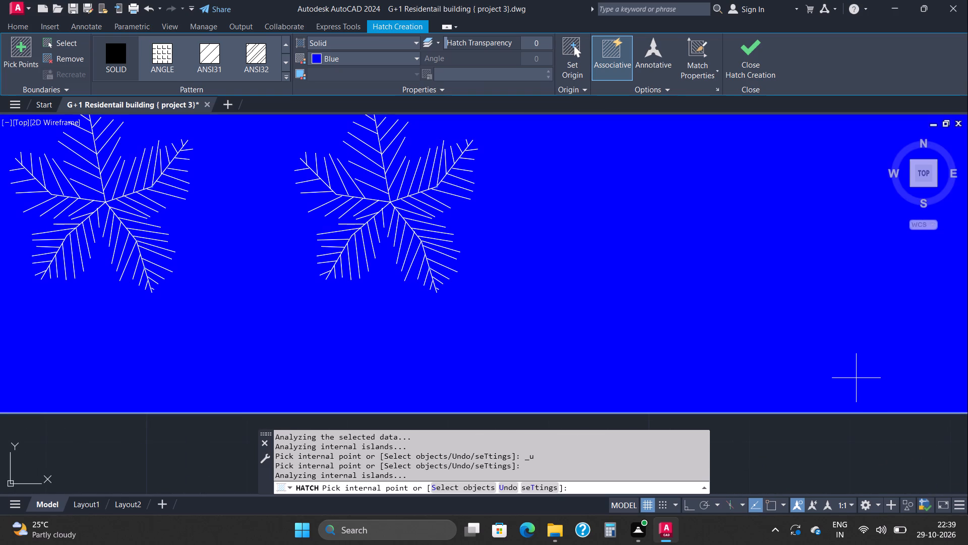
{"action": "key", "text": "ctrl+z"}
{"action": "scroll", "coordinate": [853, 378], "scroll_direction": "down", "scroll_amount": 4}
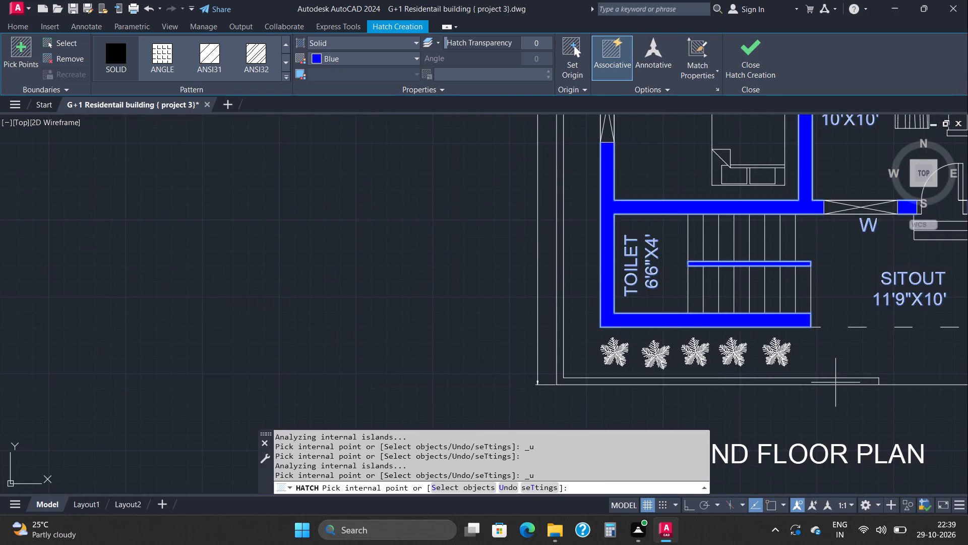
Finish the ground floor wall hatch and save the drawing.
{"action": "scroll", "coordinate": [826, 382], "scroll_direction": "down", "scroll_amount": 1}
{"action": "middle_click_drag", "start_coordinate": [841, 339], "coordinate": [603, 362]}
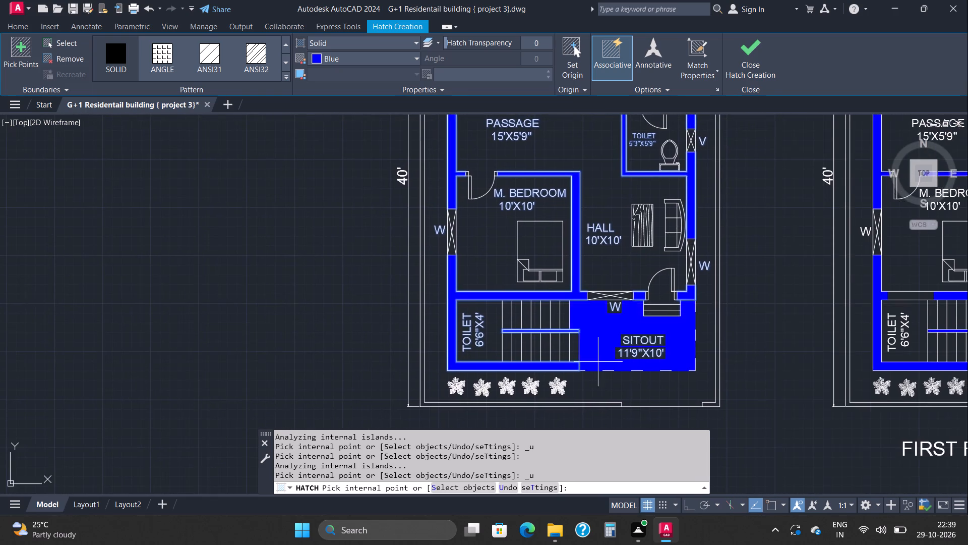
{"action": "scroll", "coordinate": [598, 362], "scroll_direction": "down", "scroll_amount": 1}
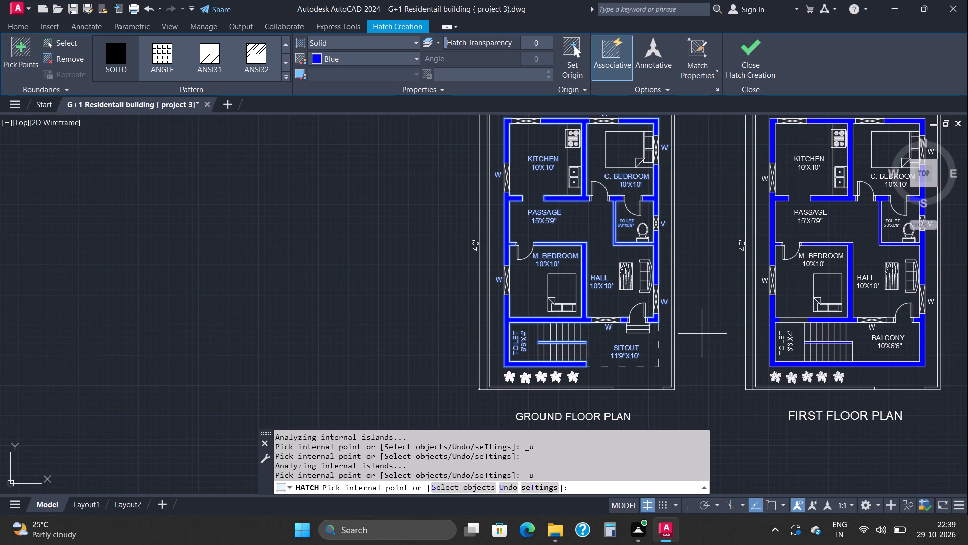
{"action": "middle_click_drag", "start_coordinate": [701, 334], "coordinate": [674, 365]}
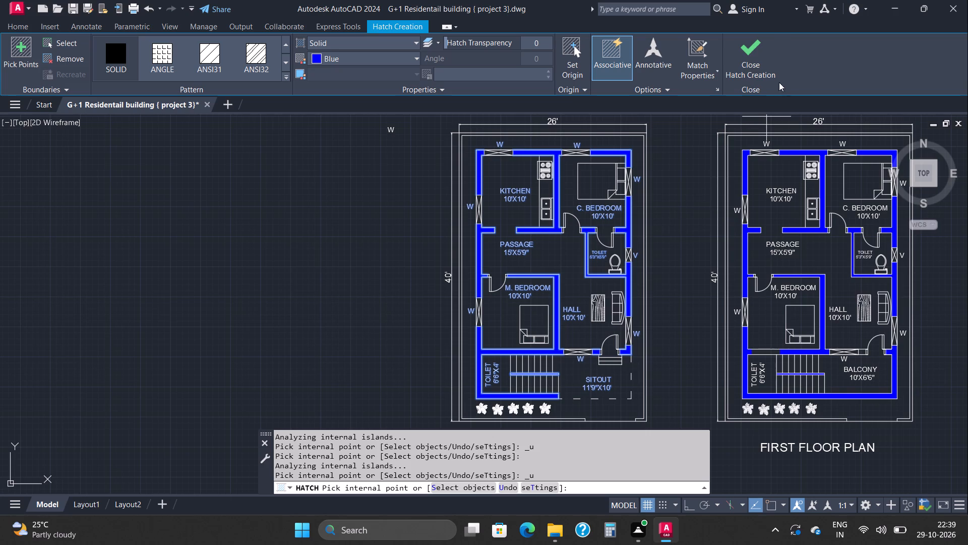
{"action": "left_click", "coordinate": [748, 56]}
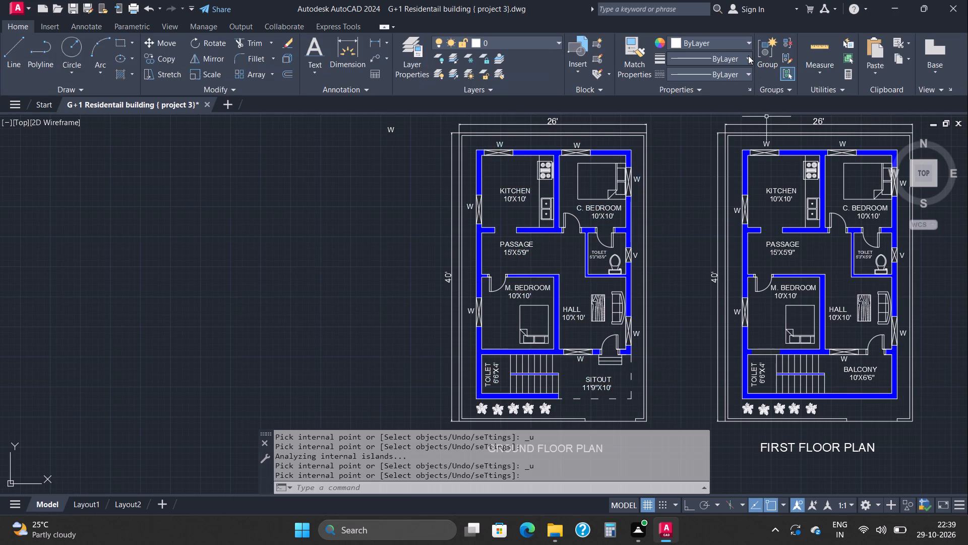
{"action": "key", "text": "ctrl+s"}
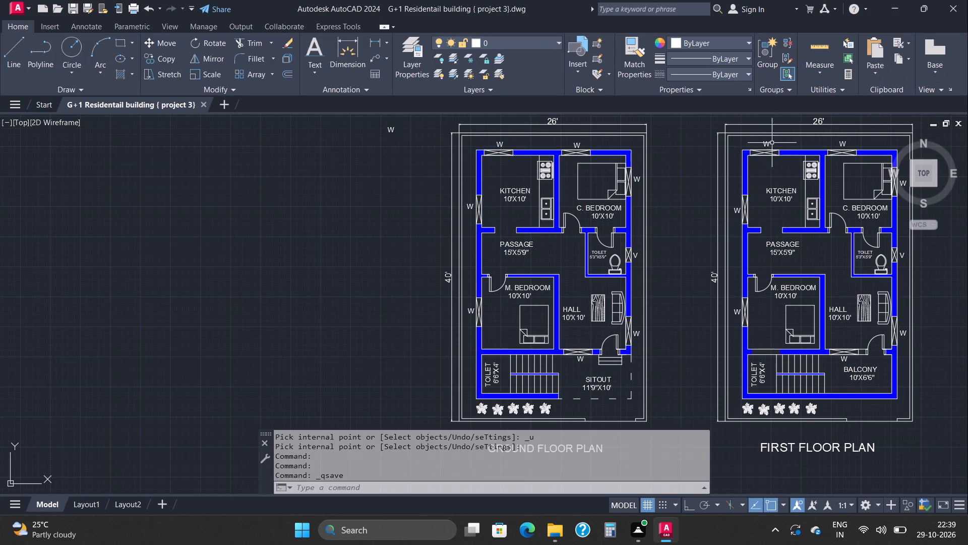
Select the solid blue hatch on the first floor walls around the staircase toilet and balcony.
{"action": "left_click", "coordinate": [746, 337]}
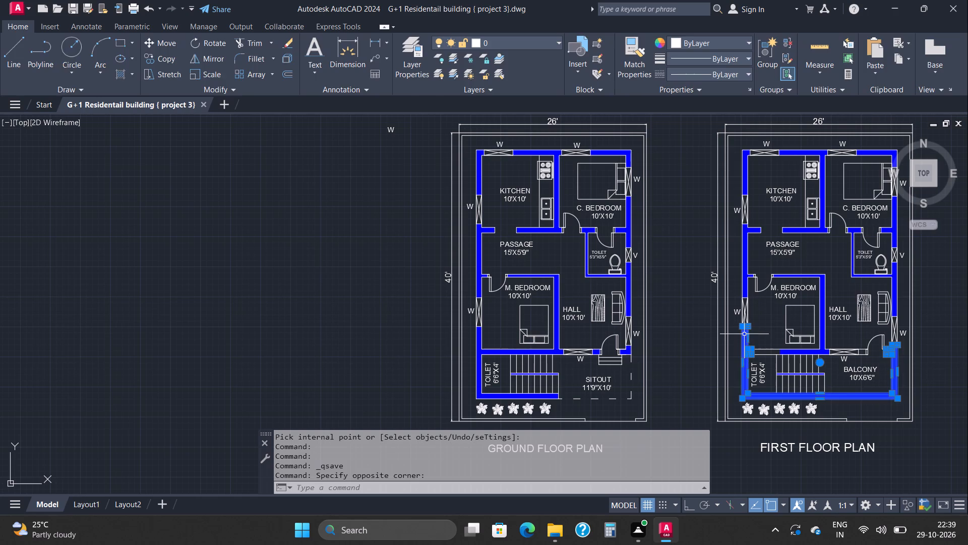
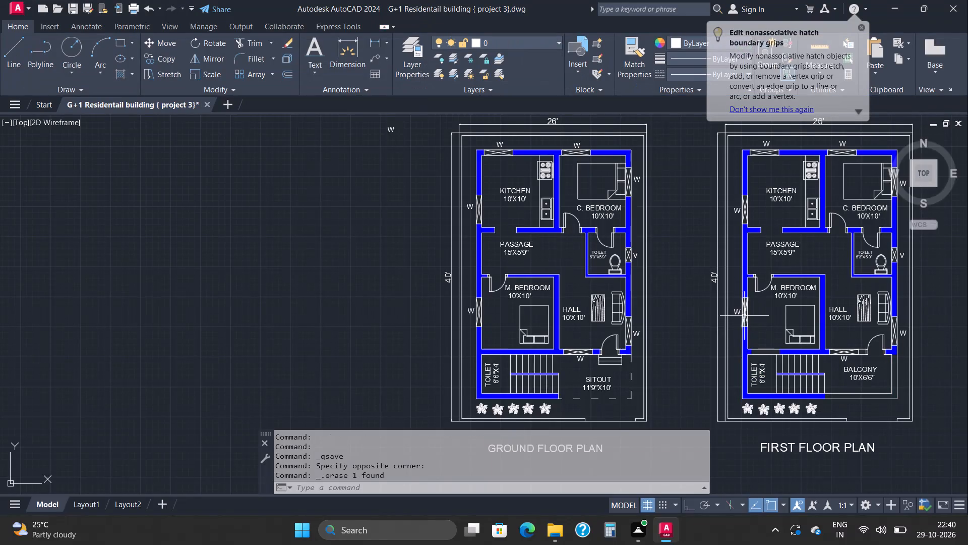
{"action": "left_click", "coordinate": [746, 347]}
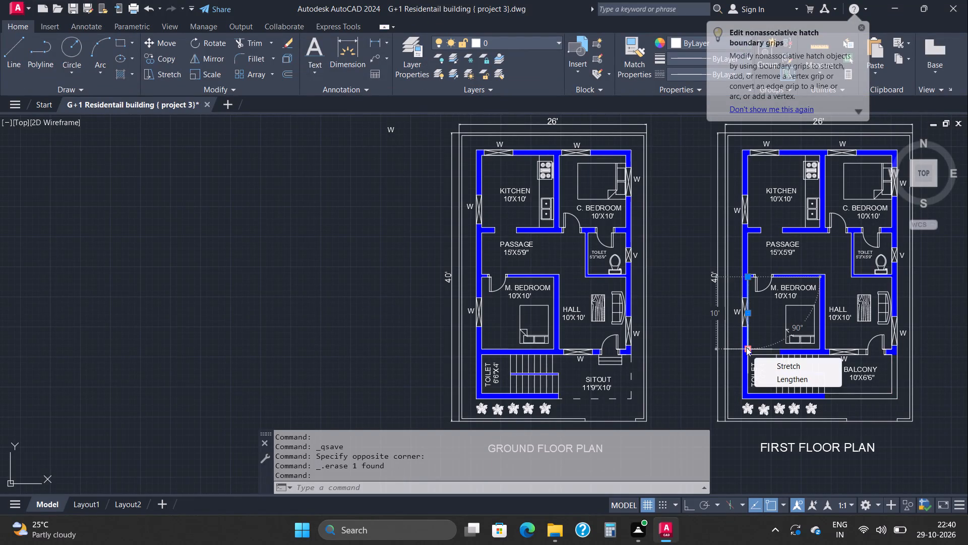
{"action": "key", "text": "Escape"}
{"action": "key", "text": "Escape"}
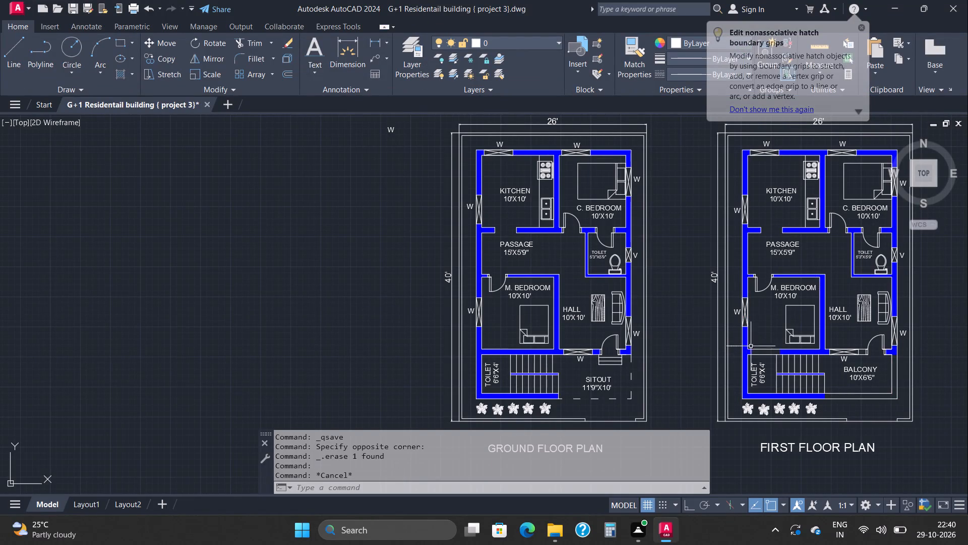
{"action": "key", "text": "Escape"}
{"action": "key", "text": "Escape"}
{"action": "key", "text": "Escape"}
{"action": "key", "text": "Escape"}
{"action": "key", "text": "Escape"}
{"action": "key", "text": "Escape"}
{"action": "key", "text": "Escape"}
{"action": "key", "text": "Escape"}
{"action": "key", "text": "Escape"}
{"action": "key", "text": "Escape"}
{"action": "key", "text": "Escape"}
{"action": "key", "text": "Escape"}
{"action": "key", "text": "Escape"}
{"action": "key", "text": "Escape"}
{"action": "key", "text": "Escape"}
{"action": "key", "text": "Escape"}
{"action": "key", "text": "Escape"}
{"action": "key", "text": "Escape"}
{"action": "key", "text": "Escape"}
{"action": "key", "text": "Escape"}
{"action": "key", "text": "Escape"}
Delete the existing solid blue hatch from the first floor plan's walls.
{"action": "scroll", "coordinate": [748, 347], "scroll_direction": "up", "scroll_amount": 3}
{"action": "left_click", "coordinate": [731, 361]}
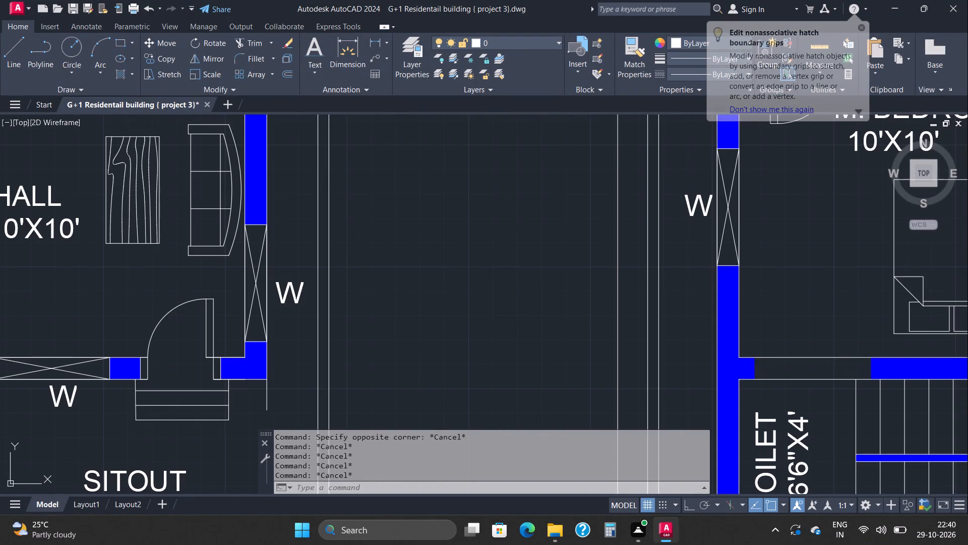
{"action": "left_click", "coordinate": [731, 363]}
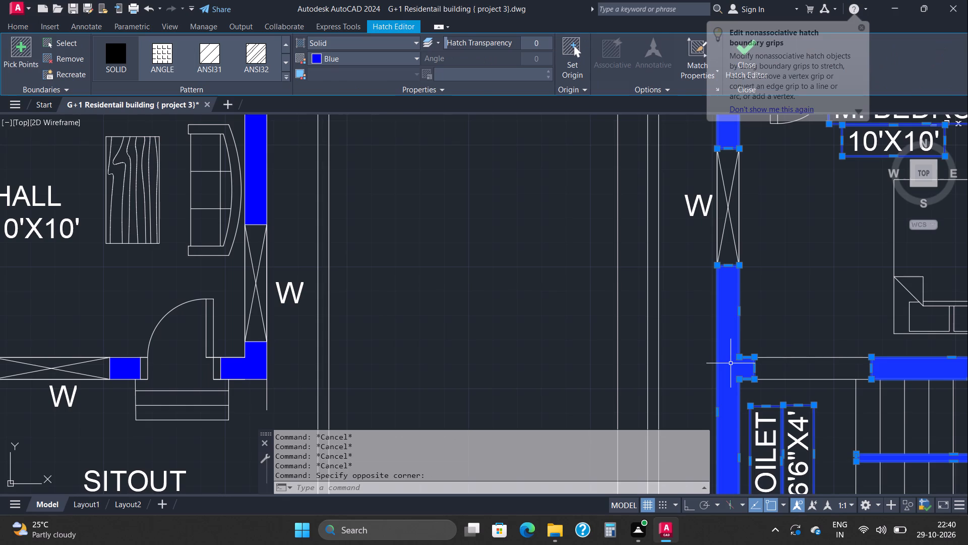
{"action": "key", "text": "Delete"}
Hatch the first floor walls around the M. bedroom, staircase toilet and balcony, plus the staircase divider, in solid blue.
{"action": "scroll", "coordinate": [765, 342], "scroll_direction": "down", "scroll_amount": 3}
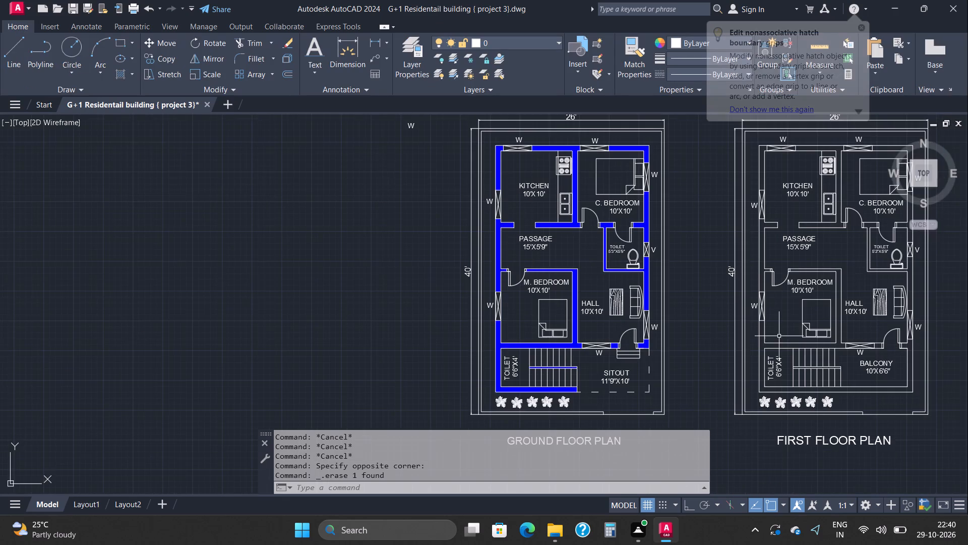
{"action": "middle_click_drag", "start_coordinate": [779, 337], "coordinate": [709, 344]}
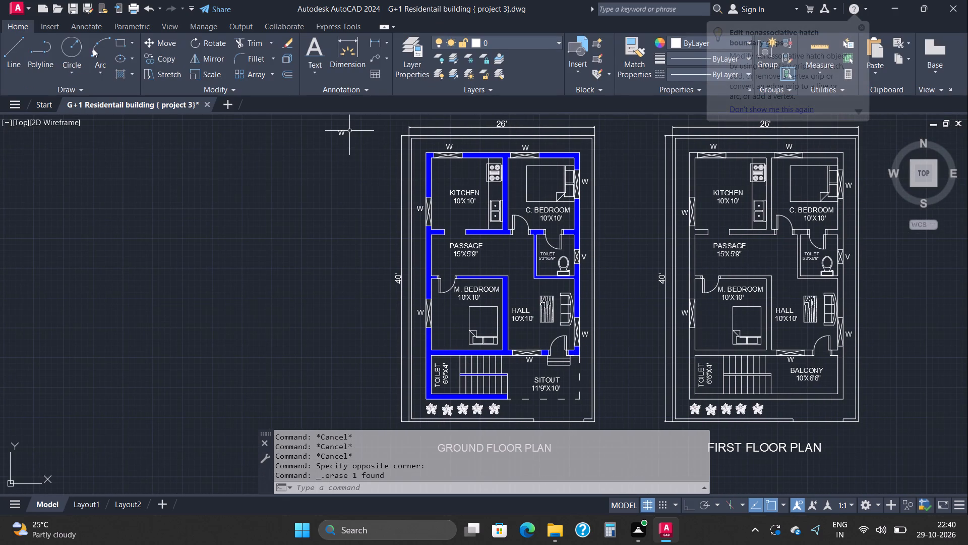
{"action": "left_click", "coordinate": [123, 76]}
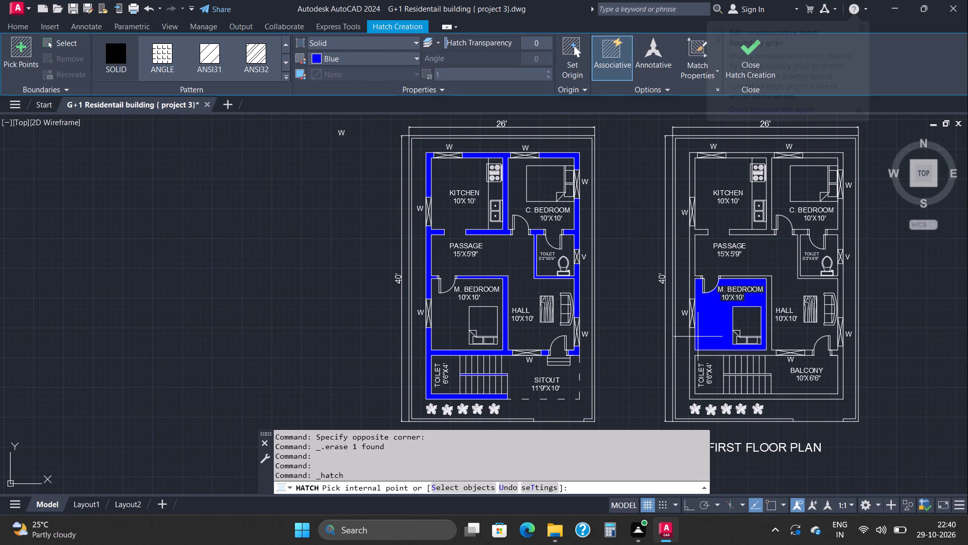
{"action": "scroll", "coordinate": [699, 337], "scroll_direction": "up", "scroll_amount": 3}
{"action": "left_click", "coordinate": [669, 359]}
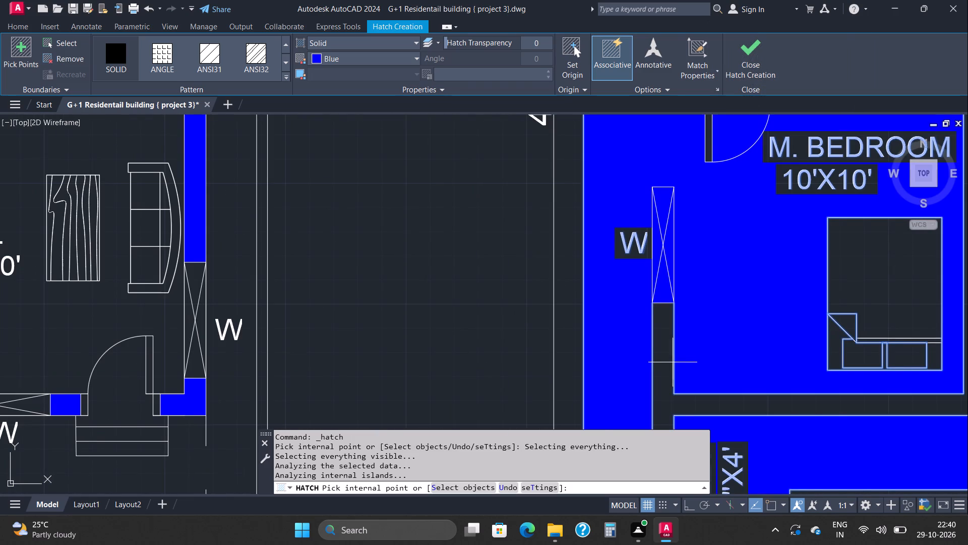
{"action": "key", "text": "ctrl+z"}
{"action": "left_click", "coordinate": [666, 374]}
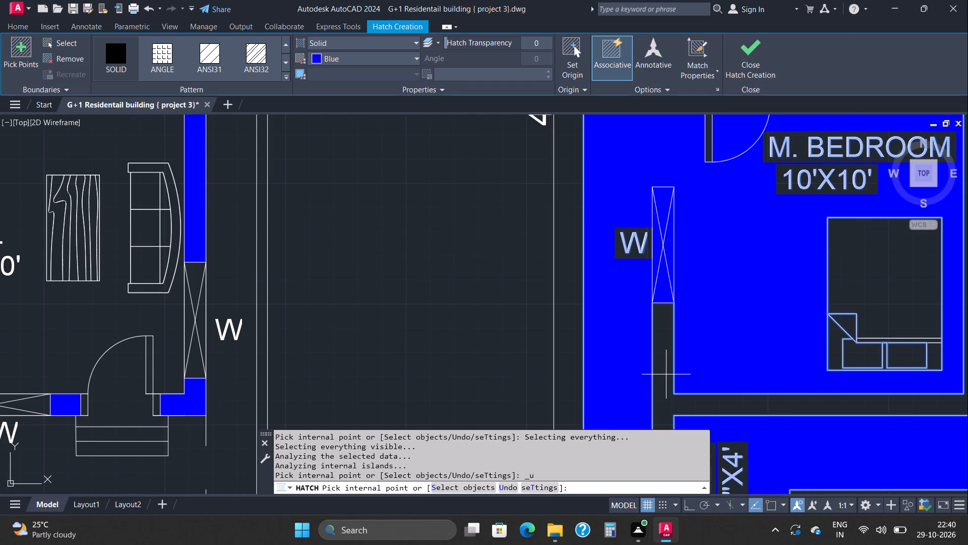
{"action": "key", "text": "ctrl+z"}
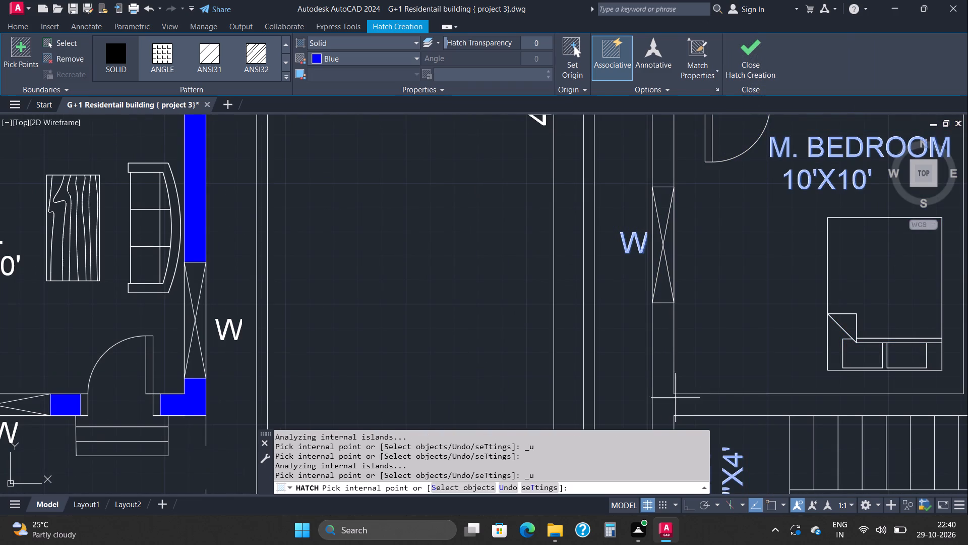
{"action": "scroll", "coordinate": [680, 404], "scroll_direction": "down", "scroll_amount": 1, "text": "ctrl"}
{"action": "middle_click_drag", "start_coordinate": [689, 400], "coordinate": [592, 228]}
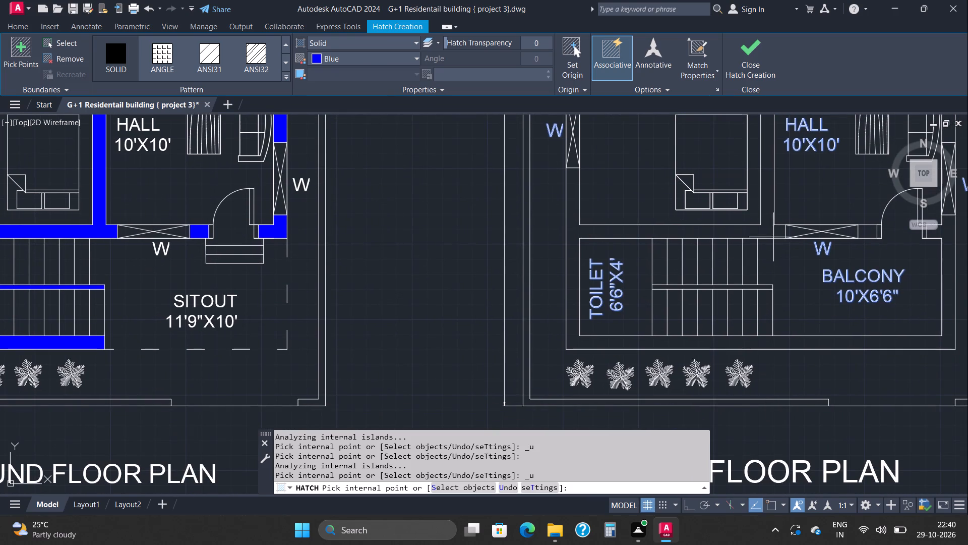
{"action": "left_click", "coordinate": [769, 230]}
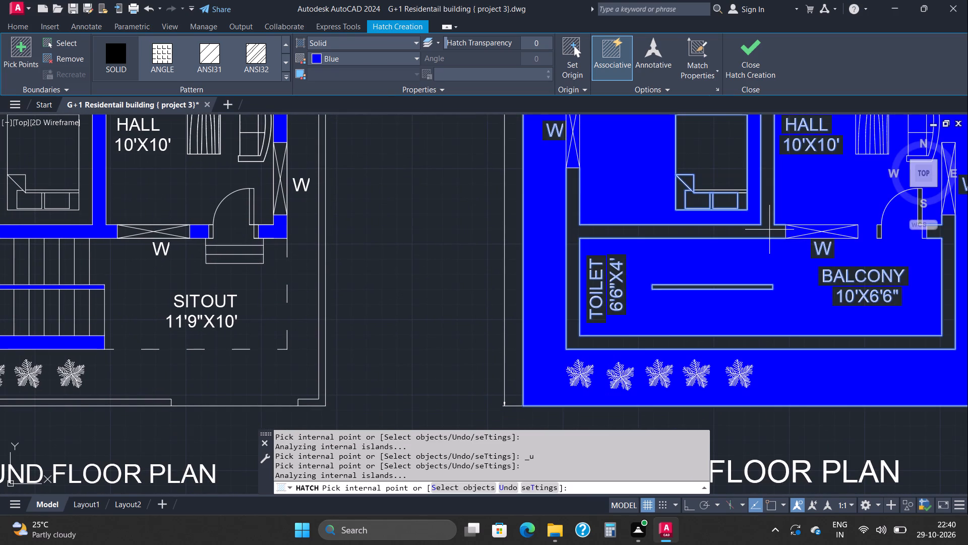
{"action": "key", "text": "ctrl+z"}
{"action": "scroll", "coordinate": [765, 230], "scroll_direction": "down", "scroll_amount": 2}
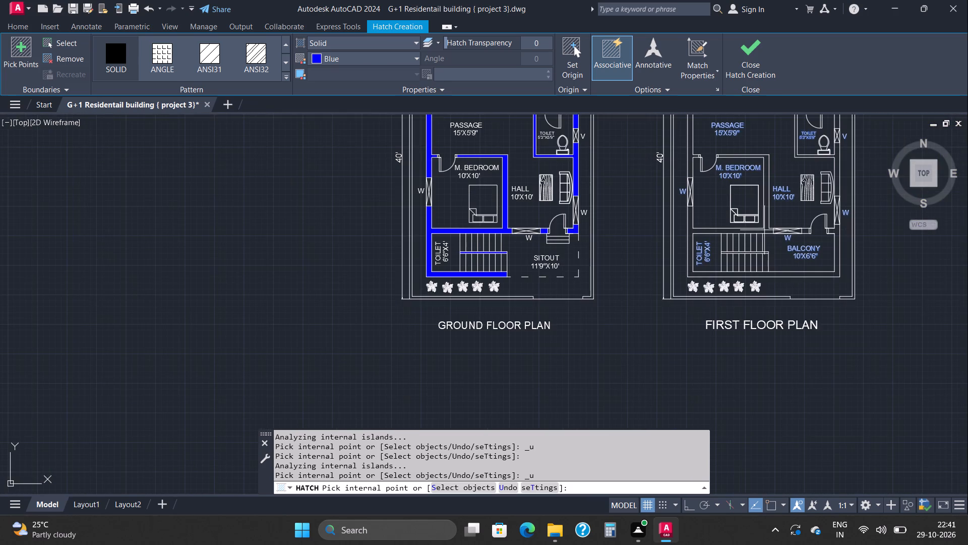
{"action": "middle_click_drag", "start_coordinate": [764, 231], "coordinate": [741, 313]}
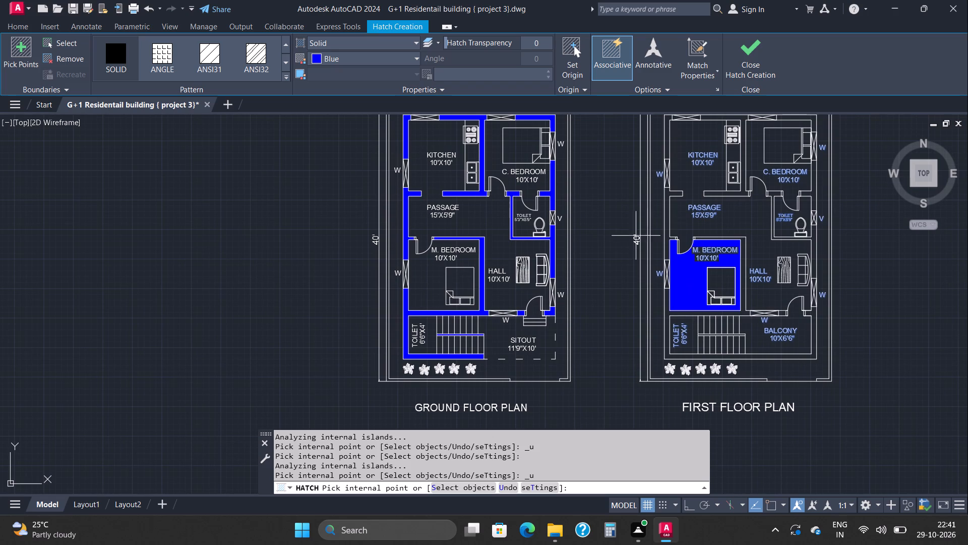
{"action": "scroll", "coordinate": [742, 315], "scroll_direction": "up", "scroll_amount": 3}
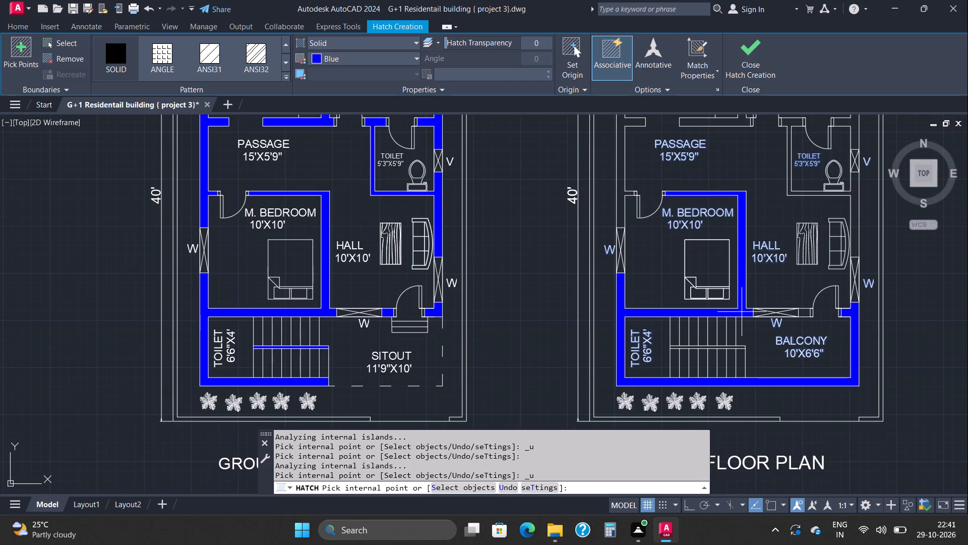
{"action": "left_click", "coordinate": [742, 311]}
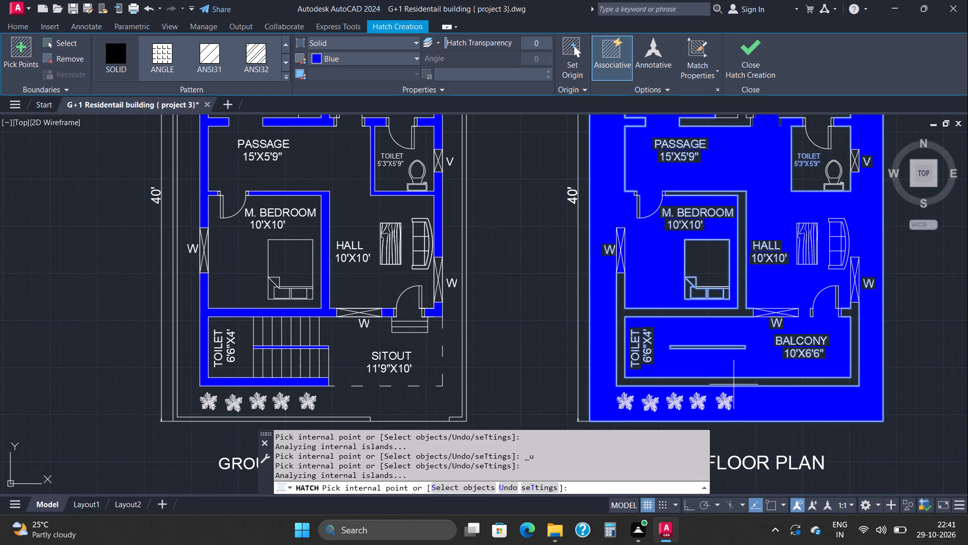
{"action": "key", "text": "ctrl+z"}
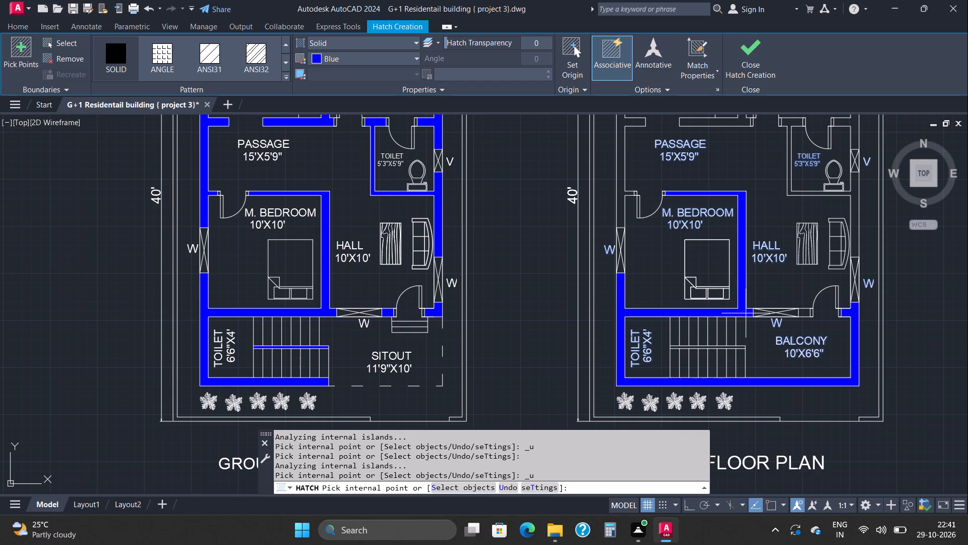
{"action": "left_click", "coordinate": [745, 313]}
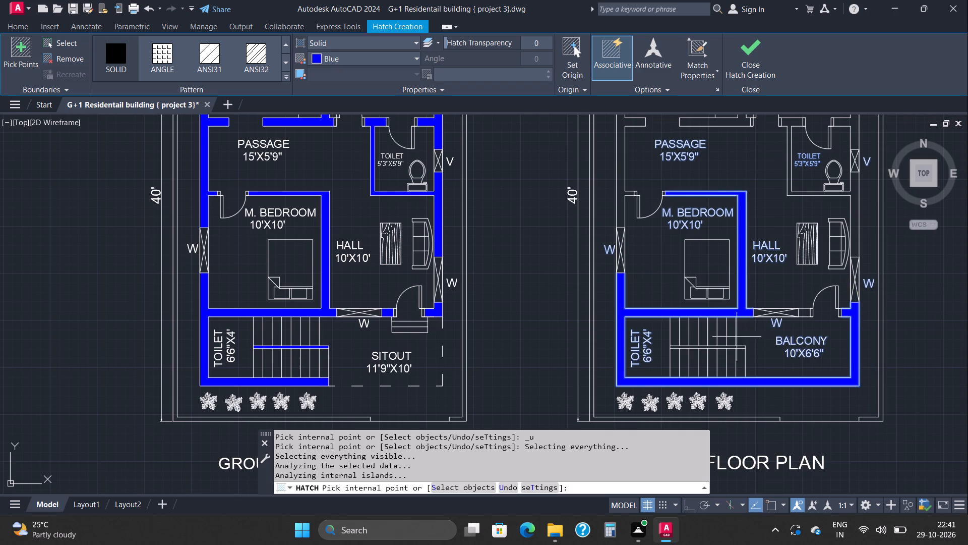
{"action": "scroll", "coordinate": [732, 343], "scroll_direction": "up", "scroll_amount": 3}
{"action": "left_click", "coordinate": [737, 361]}
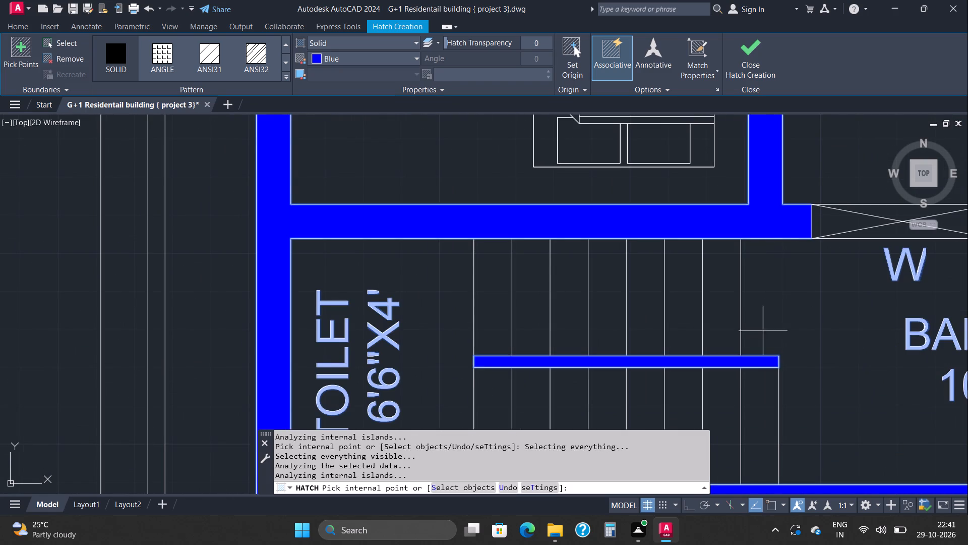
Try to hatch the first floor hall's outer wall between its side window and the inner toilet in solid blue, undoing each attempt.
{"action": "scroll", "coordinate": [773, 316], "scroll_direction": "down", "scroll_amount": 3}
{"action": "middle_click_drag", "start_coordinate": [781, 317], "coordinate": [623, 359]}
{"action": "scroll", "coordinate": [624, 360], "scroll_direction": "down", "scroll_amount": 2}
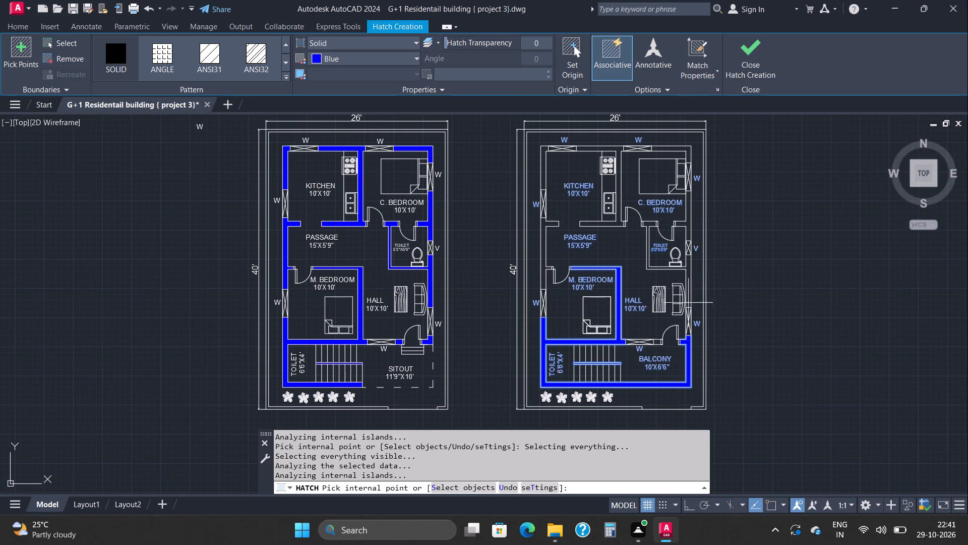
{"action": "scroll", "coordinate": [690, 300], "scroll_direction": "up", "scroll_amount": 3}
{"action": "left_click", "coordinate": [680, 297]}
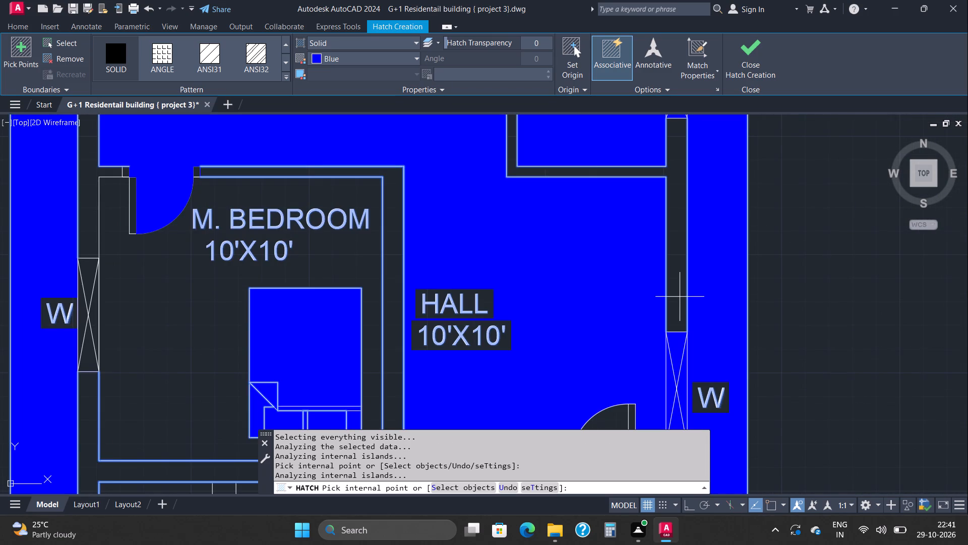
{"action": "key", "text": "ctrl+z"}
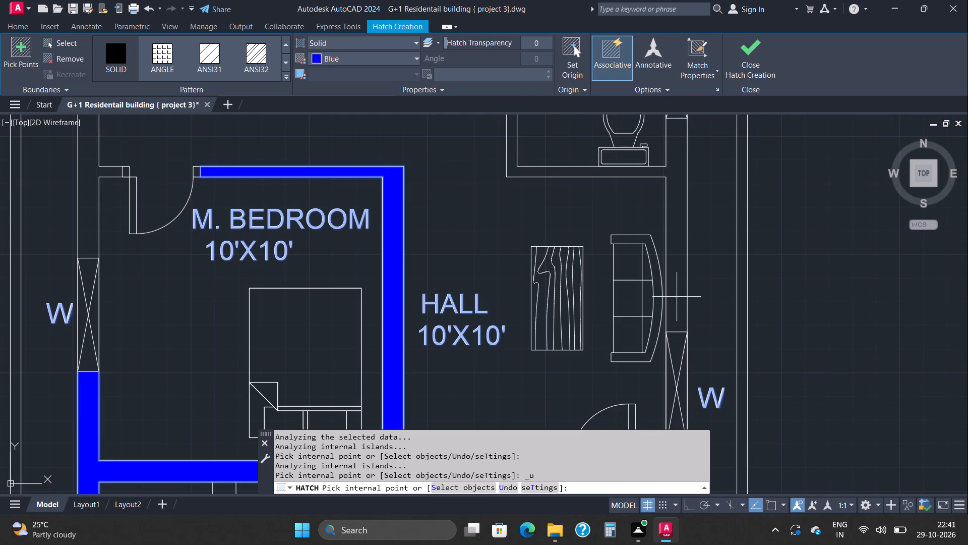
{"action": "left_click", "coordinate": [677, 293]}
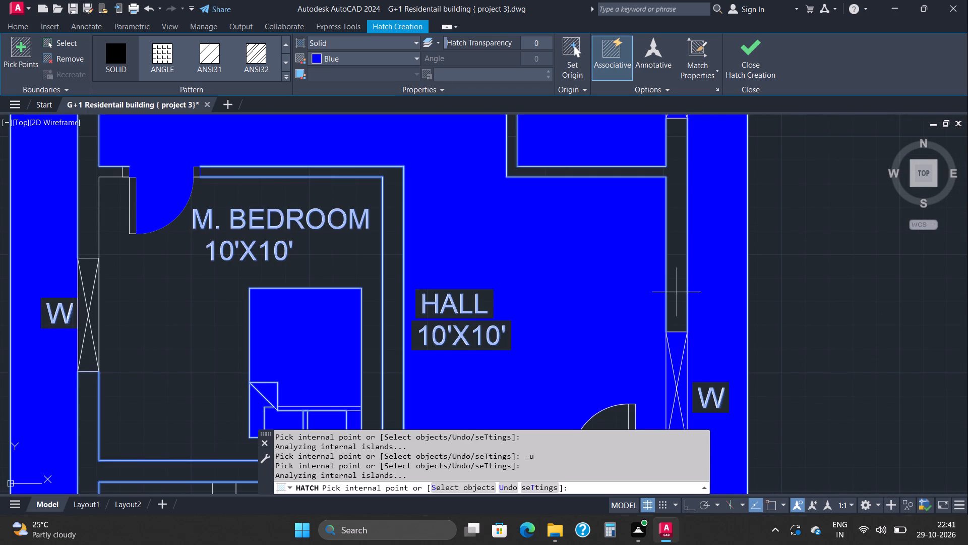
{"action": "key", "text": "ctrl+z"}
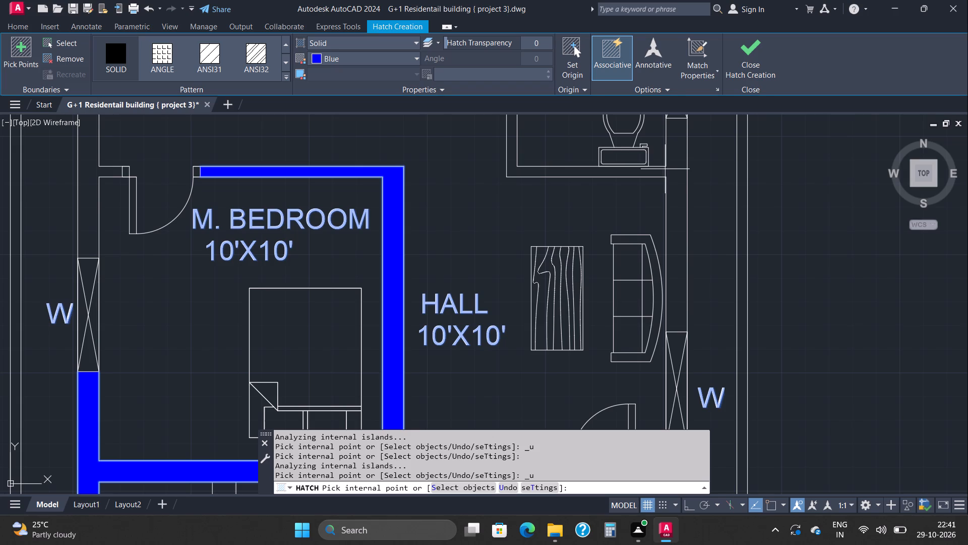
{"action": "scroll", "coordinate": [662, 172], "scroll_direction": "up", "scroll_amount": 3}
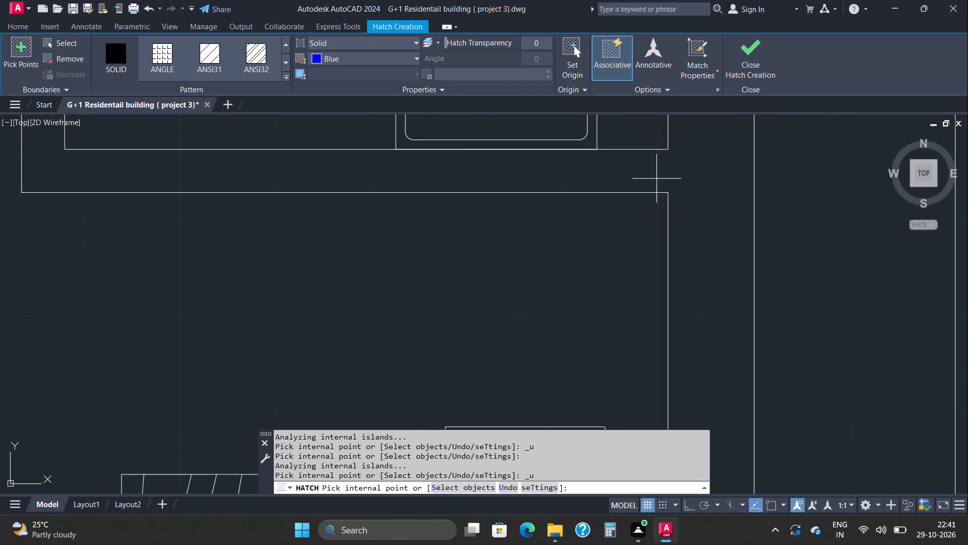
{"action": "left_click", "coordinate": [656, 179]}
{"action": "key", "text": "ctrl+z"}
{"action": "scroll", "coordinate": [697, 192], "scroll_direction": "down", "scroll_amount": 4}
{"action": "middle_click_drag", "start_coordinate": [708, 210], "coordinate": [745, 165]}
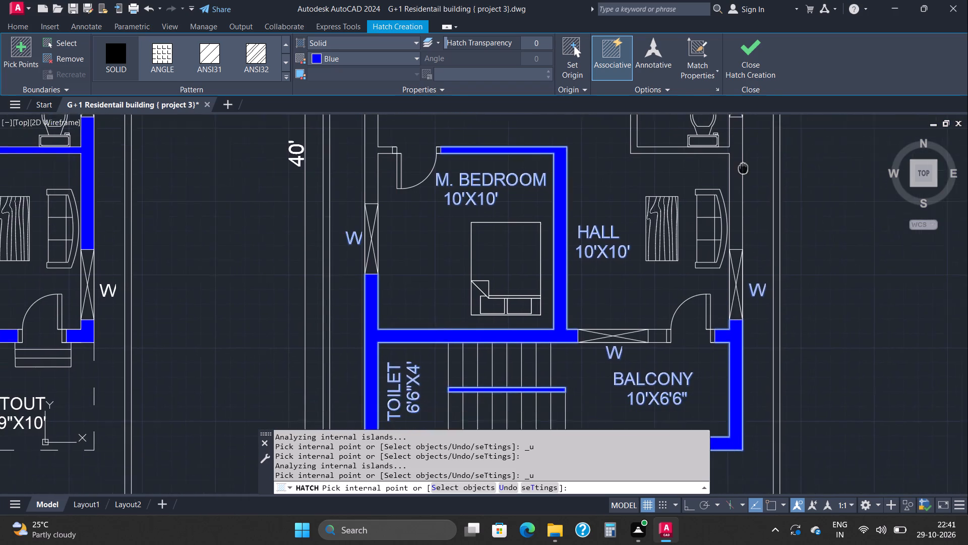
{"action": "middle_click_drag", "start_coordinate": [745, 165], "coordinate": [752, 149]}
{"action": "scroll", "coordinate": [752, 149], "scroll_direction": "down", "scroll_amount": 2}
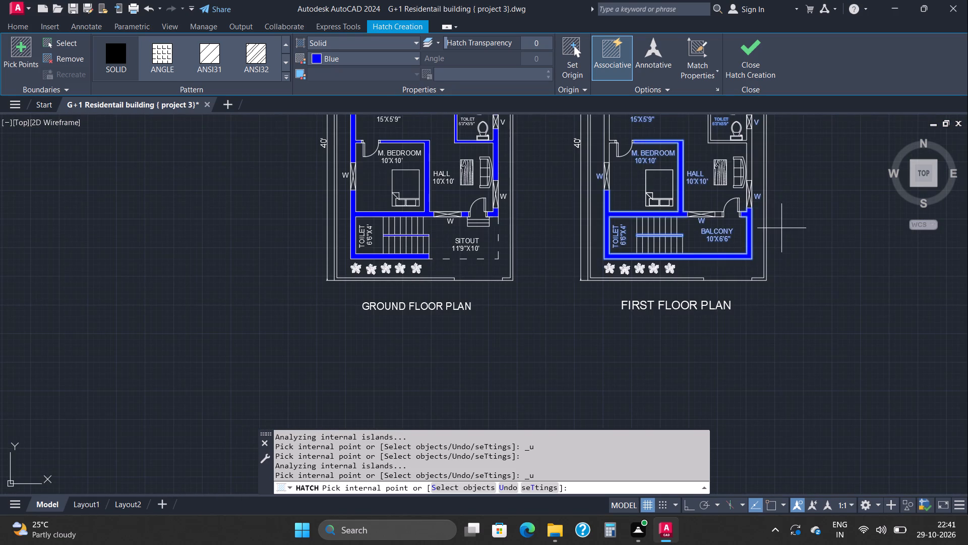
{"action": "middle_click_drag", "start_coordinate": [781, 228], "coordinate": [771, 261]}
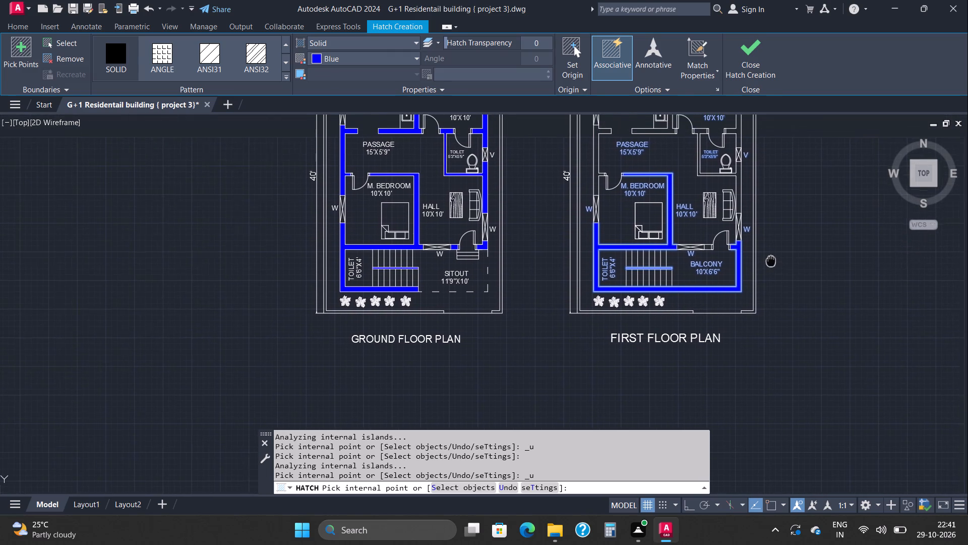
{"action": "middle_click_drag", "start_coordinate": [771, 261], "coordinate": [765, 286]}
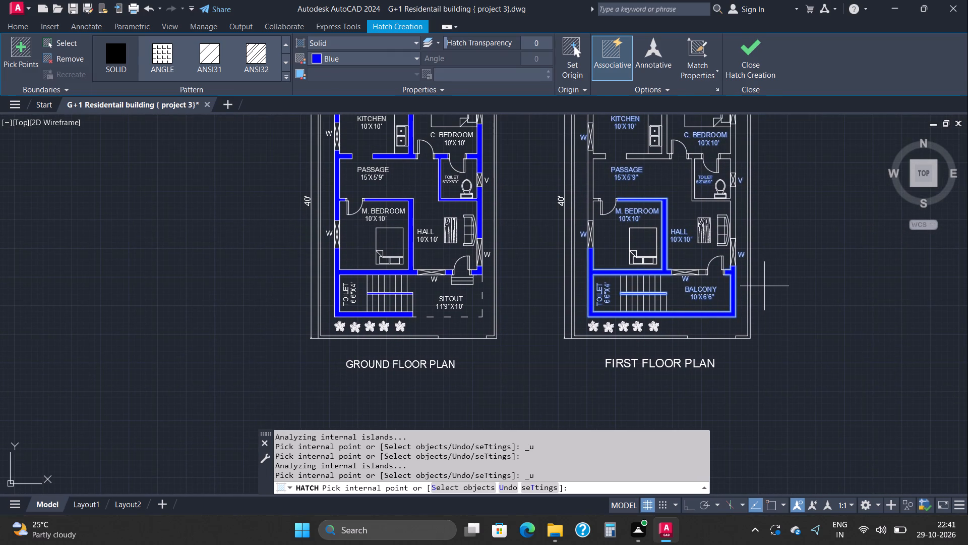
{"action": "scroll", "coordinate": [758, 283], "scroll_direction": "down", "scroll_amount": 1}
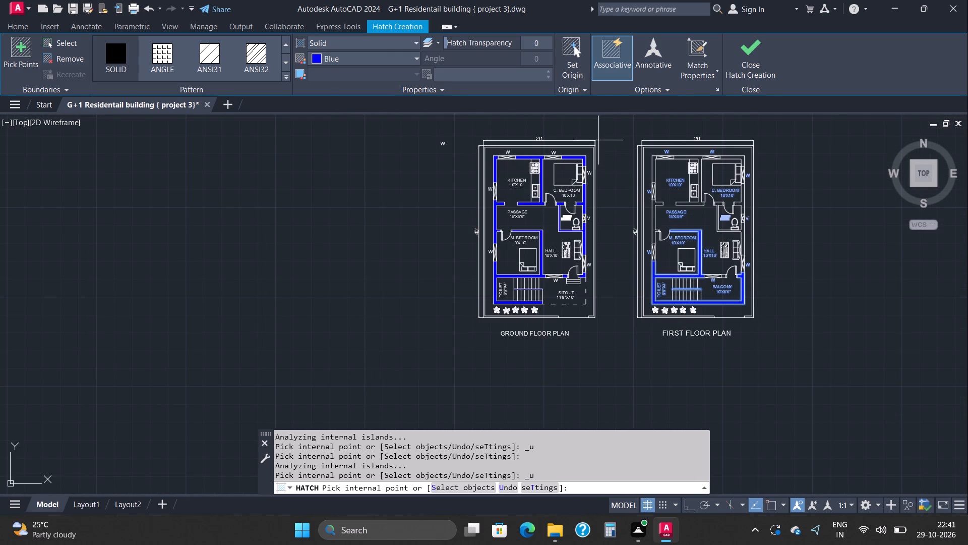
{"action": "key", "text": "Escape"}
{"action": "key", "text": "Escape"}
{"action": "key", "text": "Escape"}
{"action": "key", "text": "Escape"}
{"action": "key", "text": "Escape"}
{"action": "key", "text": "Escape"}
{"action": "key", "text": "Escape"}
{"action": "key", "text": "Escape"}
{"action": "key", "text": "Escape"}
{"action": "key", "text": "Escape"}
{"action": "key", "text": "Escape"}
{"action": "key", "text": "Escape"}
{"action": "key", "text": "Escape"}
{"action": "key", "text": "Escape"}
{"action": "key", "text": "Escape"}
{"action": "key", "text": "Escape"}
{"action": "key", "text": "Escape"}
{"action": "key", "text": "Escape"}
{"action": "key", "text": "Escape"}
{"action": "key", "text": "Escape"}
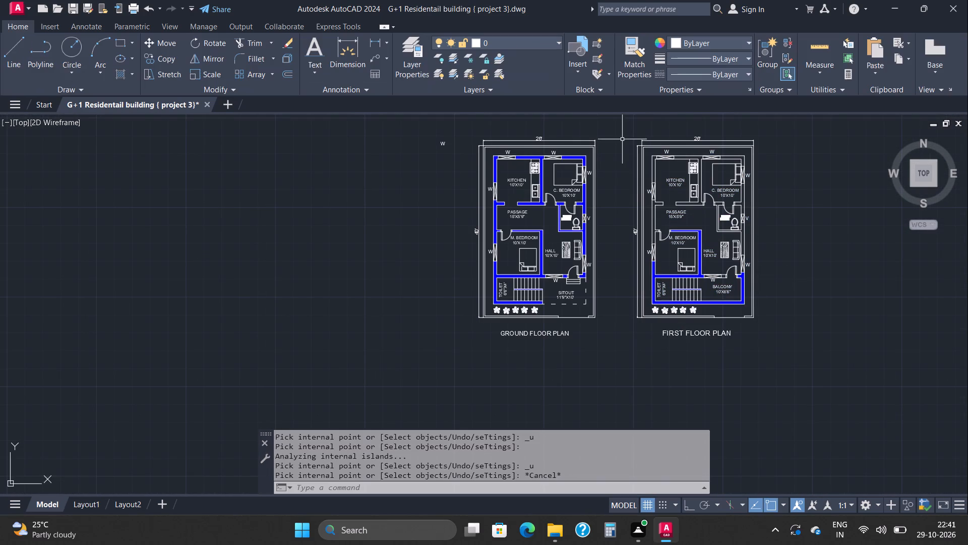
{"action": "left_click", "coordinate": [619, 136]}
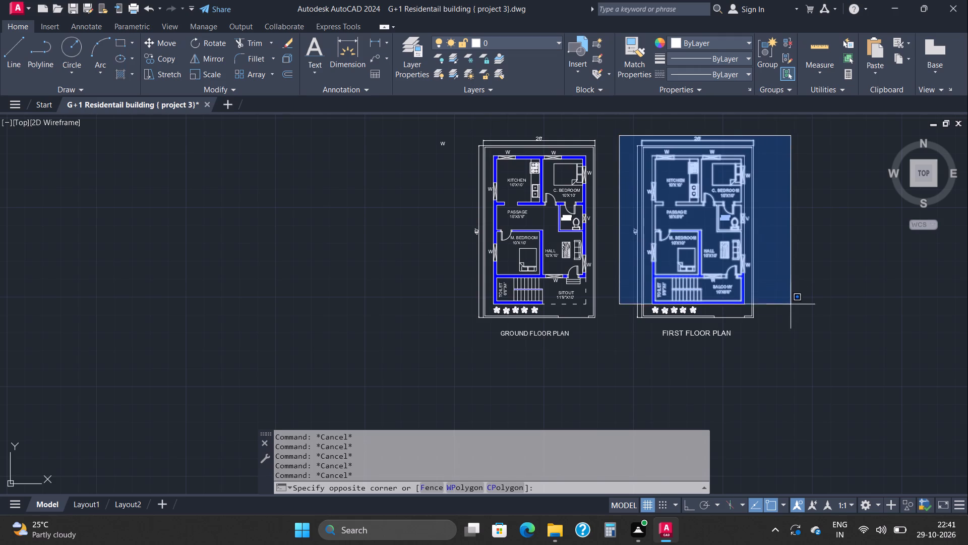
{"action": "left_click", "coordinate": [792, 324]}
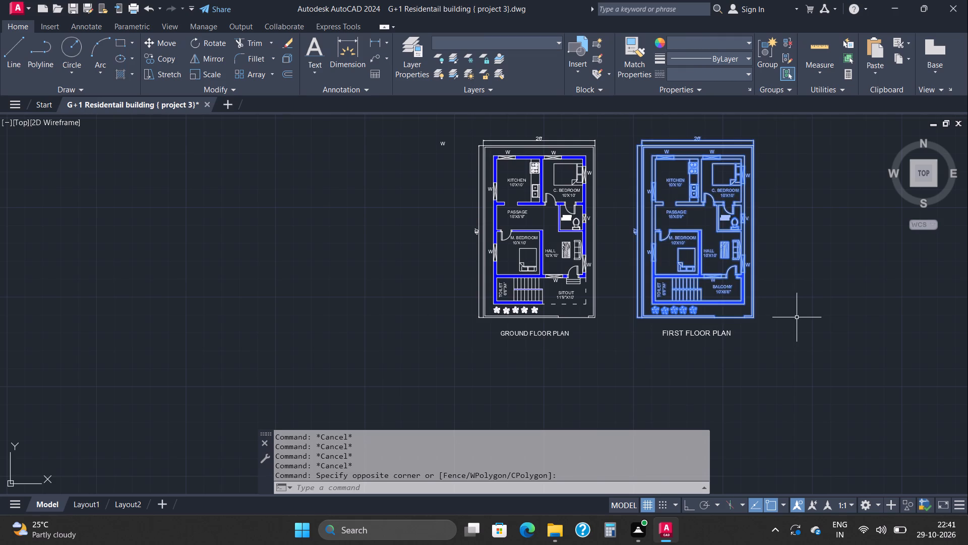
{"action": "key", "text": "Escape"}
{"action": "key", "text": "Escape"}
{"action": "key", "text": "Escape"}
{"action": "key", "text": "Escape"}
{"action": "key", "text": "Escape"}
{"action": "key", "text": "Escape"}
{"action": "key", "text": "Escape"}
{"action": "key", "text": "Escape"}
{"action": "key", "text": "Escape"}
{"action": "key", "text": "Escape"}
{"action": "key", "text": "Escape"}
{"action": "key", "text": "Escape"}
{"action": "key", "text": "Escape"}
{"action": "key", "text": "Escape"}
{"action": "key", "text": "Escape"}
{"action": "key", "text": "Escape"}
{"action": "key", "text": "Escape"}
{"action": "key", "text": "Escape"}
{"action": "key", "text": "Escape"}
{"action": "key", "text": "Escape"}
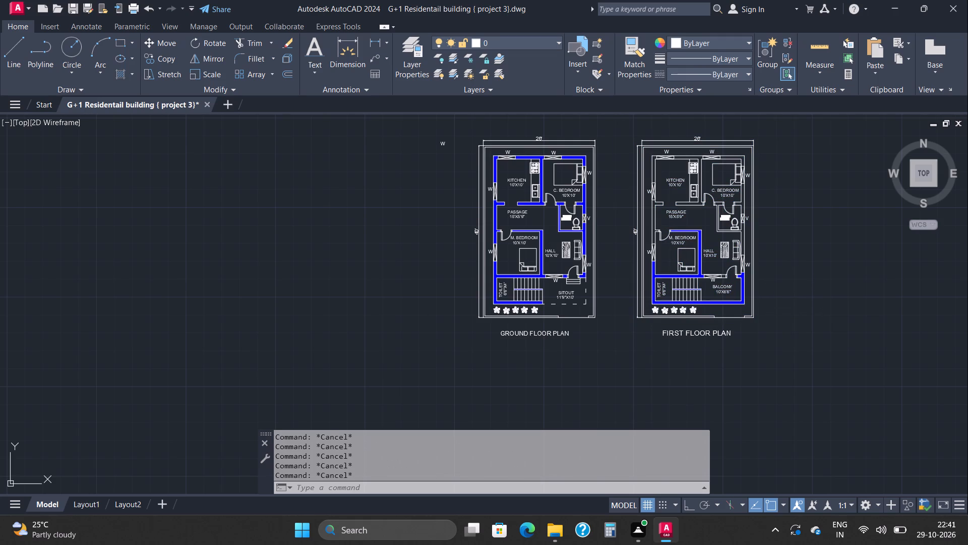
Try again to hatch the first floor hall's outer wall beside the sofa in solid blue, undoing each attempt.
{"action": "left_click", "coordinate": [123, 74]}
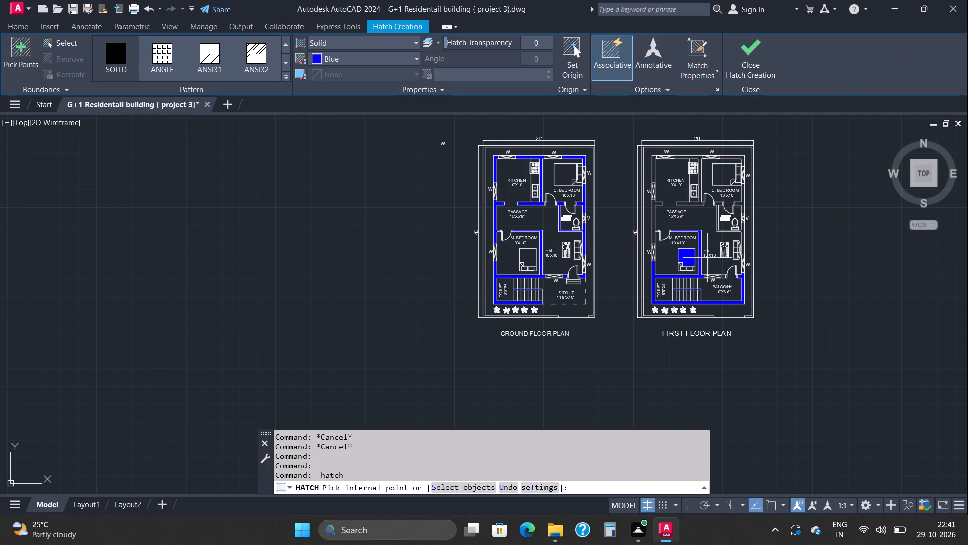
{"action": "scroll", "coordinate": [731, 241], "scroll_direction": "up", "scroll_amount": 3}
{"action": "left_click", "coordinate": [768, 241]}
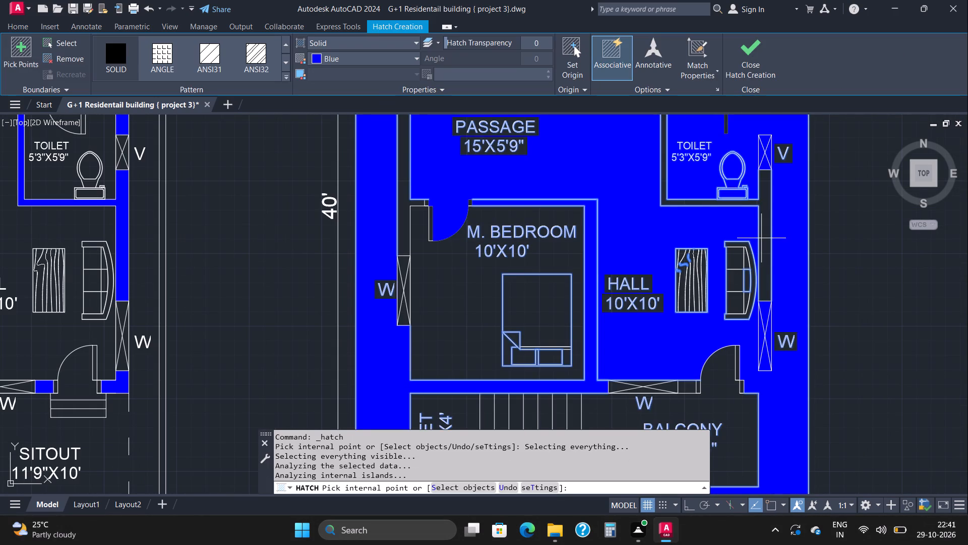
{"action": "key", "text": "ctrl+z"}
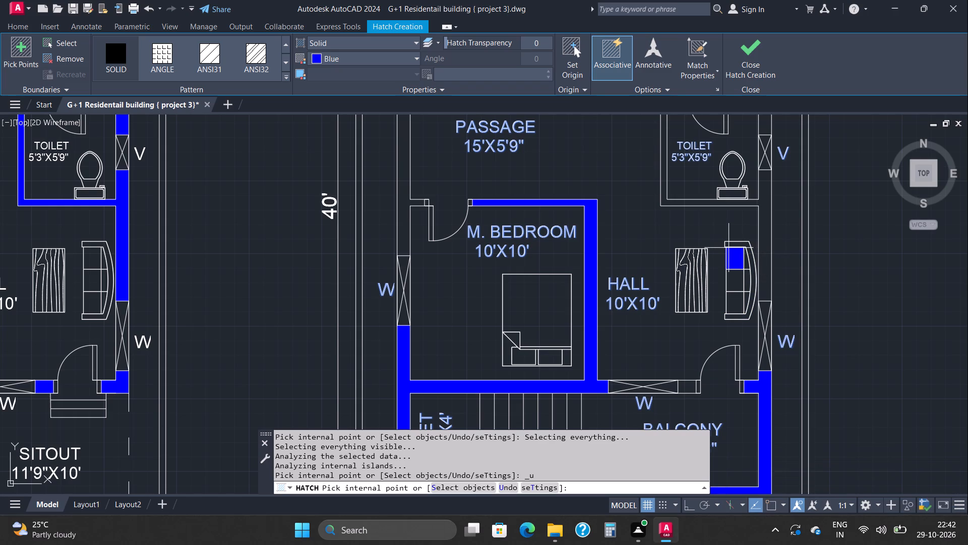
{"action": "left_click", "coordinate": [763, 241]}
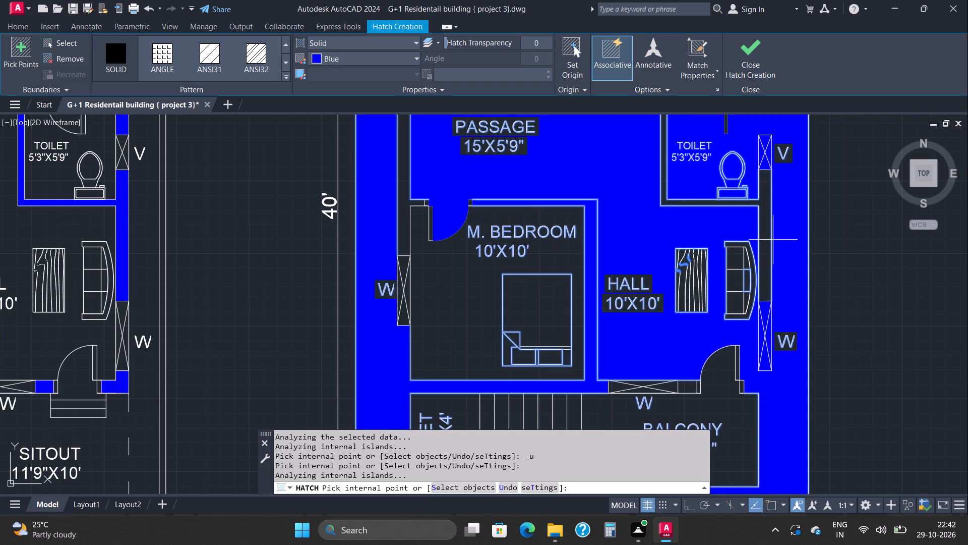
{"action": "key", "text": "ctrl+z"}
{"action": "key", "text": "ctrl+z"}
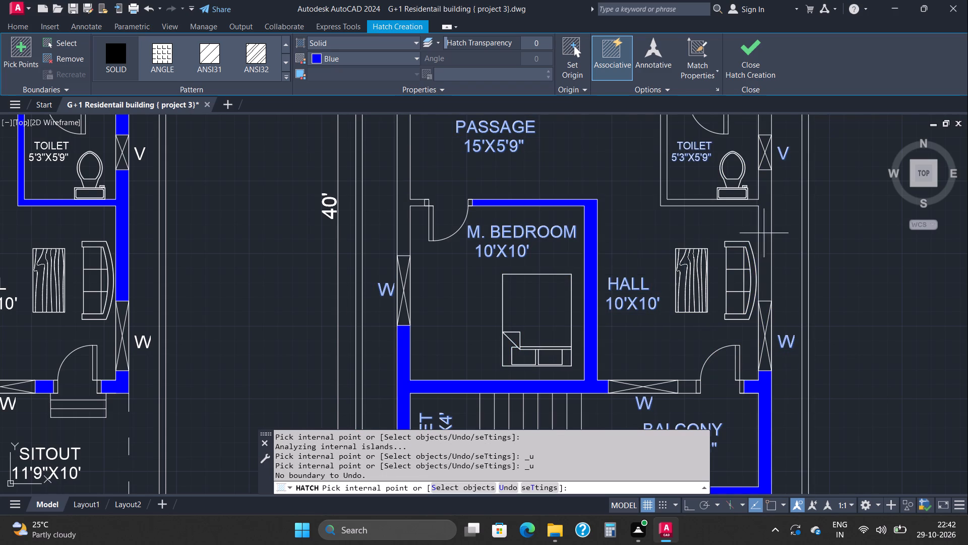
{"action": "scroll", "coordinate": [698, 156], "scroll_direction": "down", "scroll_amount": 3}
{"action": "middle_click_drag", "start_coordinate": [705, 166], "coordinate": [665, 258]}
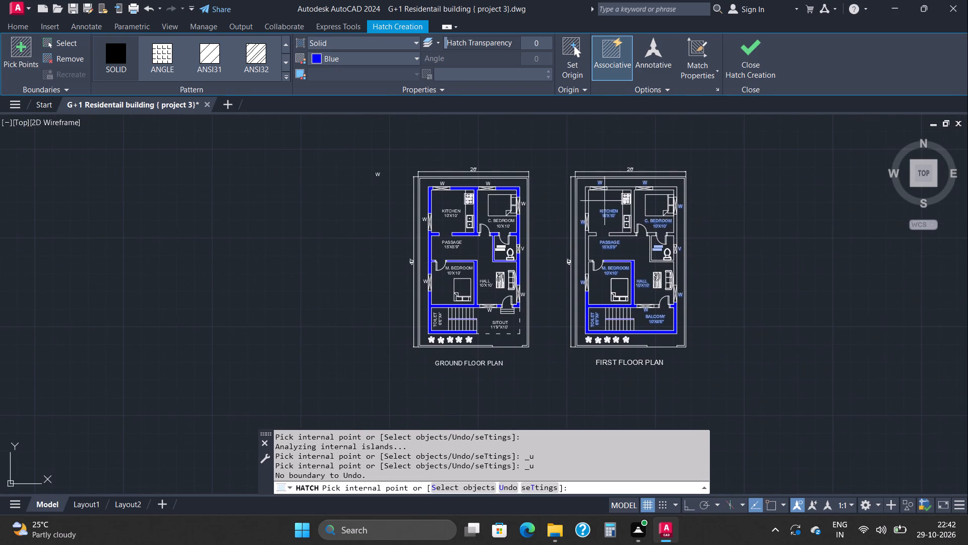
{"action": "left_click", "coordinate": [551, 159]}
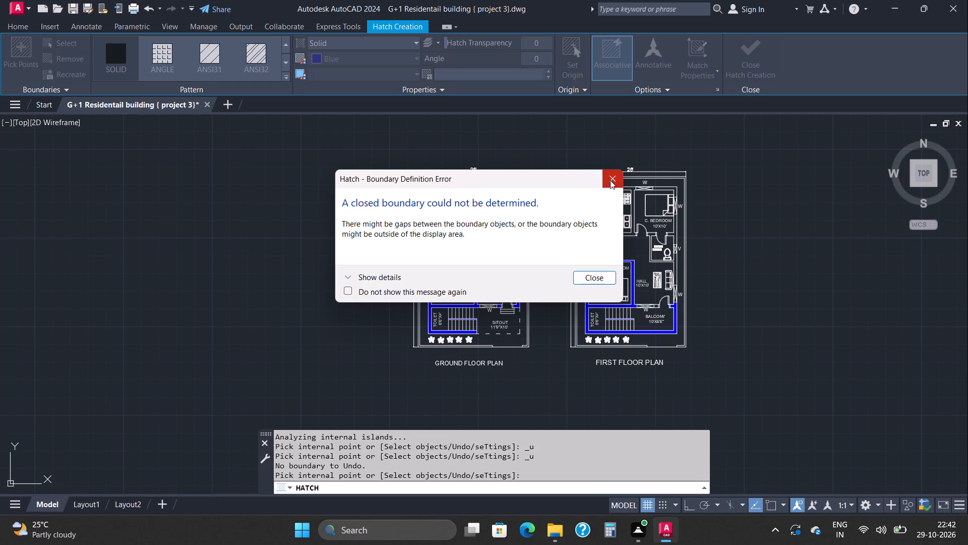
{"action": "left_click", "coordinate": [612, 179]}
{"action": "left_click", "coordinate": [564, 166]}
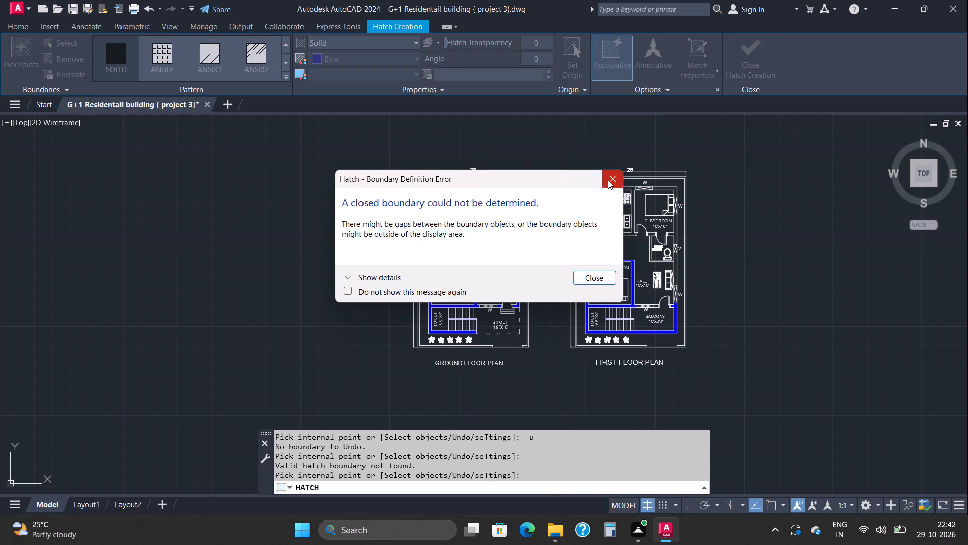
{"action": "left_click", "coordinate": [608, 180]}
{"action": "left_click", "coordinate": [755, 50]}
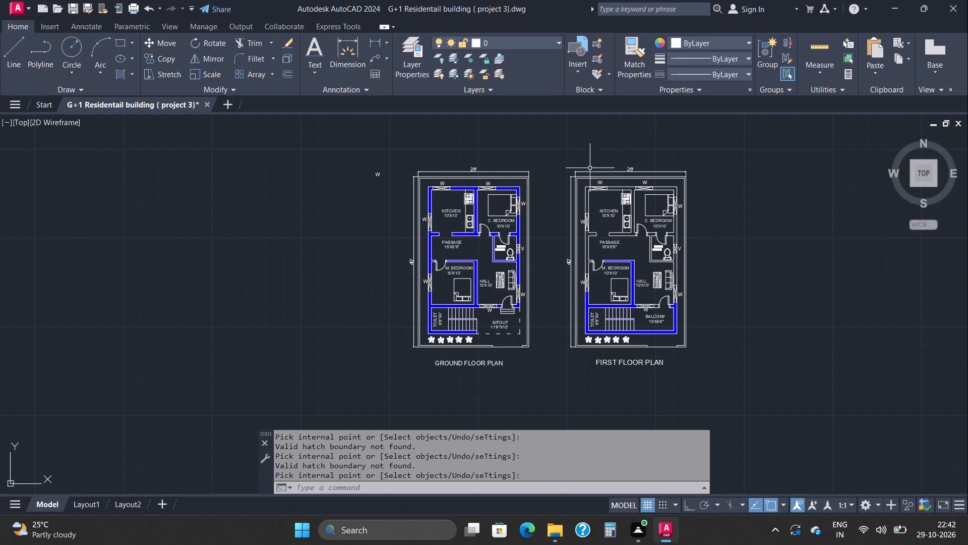
Delete the whole first floor plan drawing with its dimensions, keeping only its FIRST FLOOR PLAN title.
{"action": "left_click", "coordinate": [573, 161]}
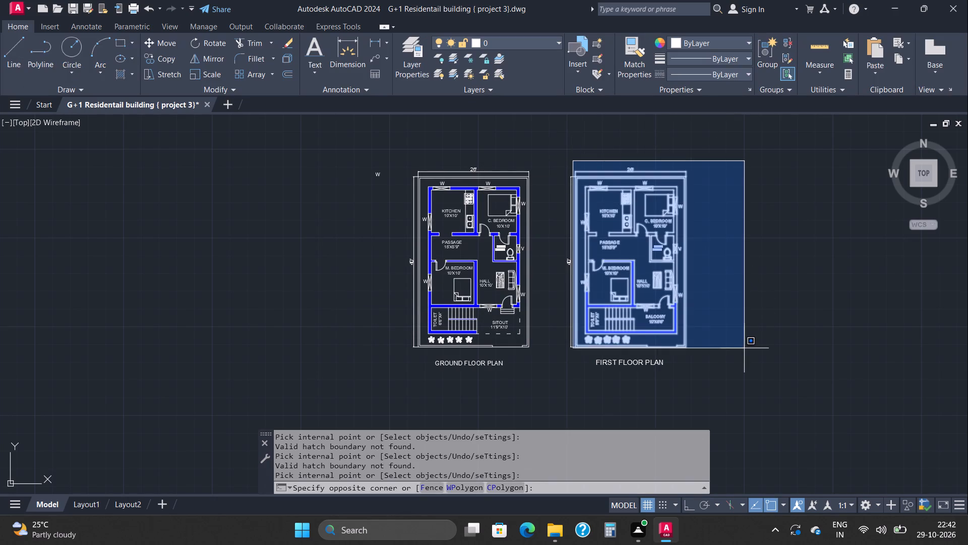
{"action": "left_click", "coordinate": [744, 349]}
{"action": "left_click", "coordinate": [561, 185]}
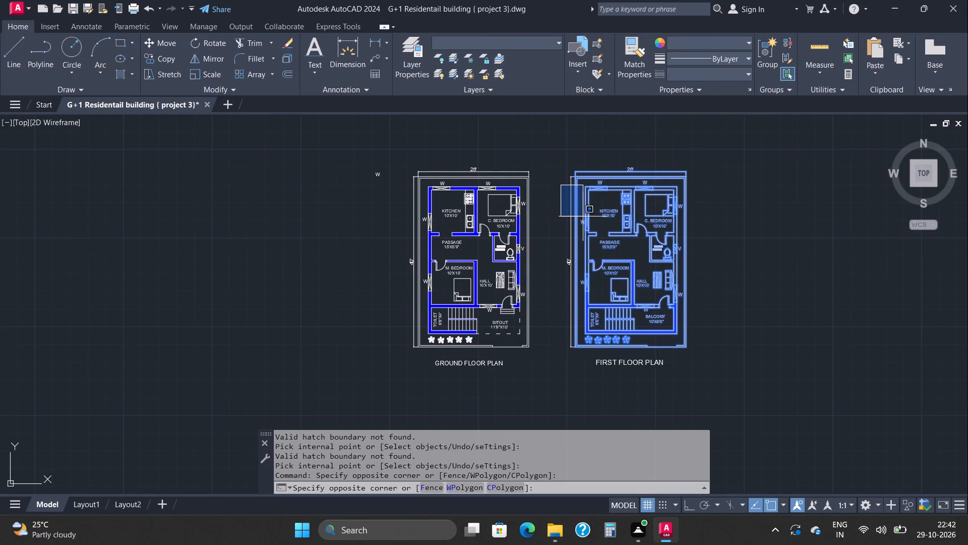
{"action": "left_click", "coordinate": [584, 217]}
{"action": "left_click", "coordinate": [582, 220]}
{"action": "left_click", "coordinate": [570, 224]}
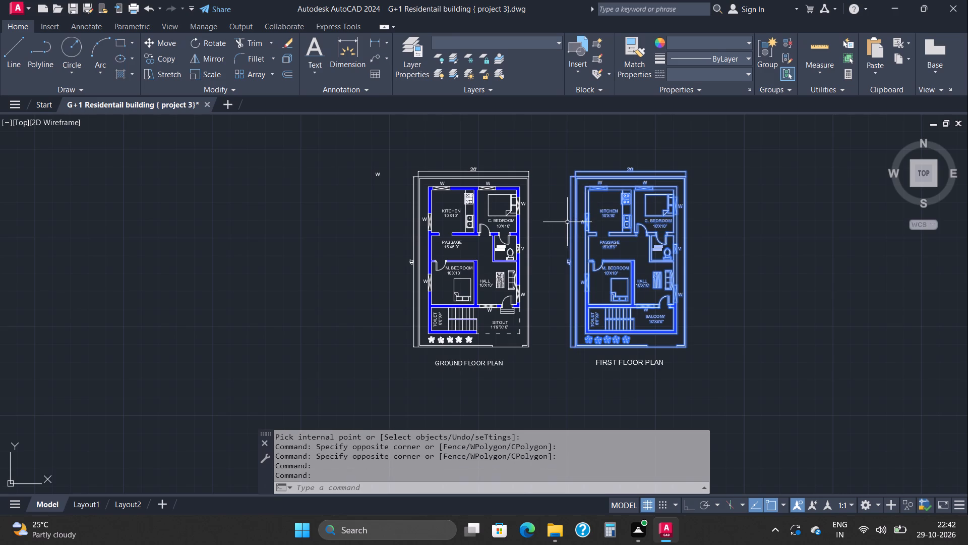
{"action": "key", "text": "Delete"}
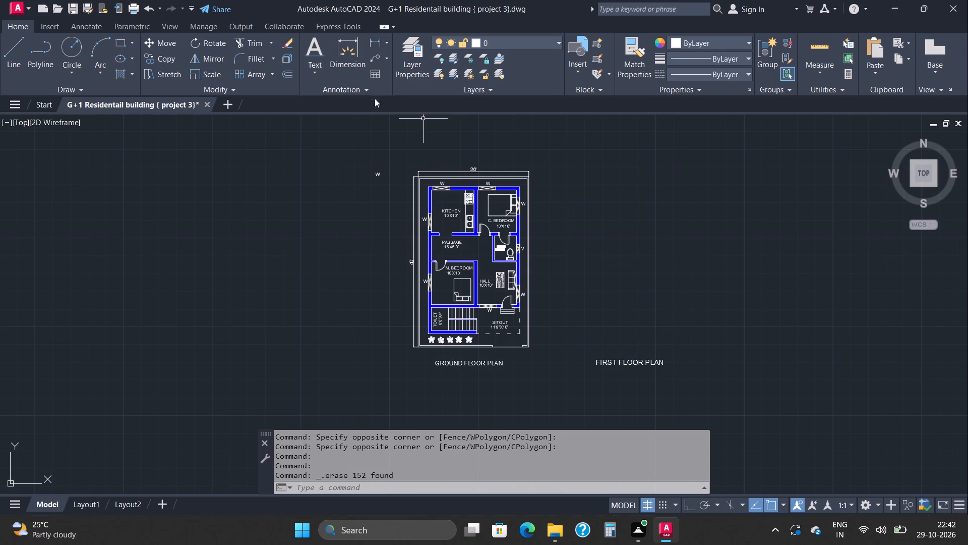
Delete the stray W label outside the ground floor plan.
{"action": "left_click", "coordinate": [343, 149]}
{"action": "left_click", "coordinate": [388, 191]}
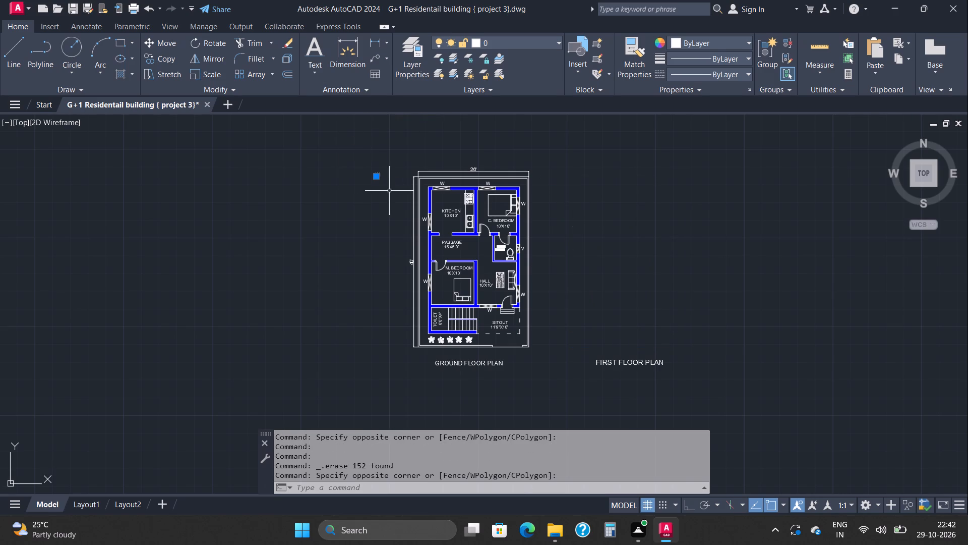
{"action": "key", "text": "Delete"}
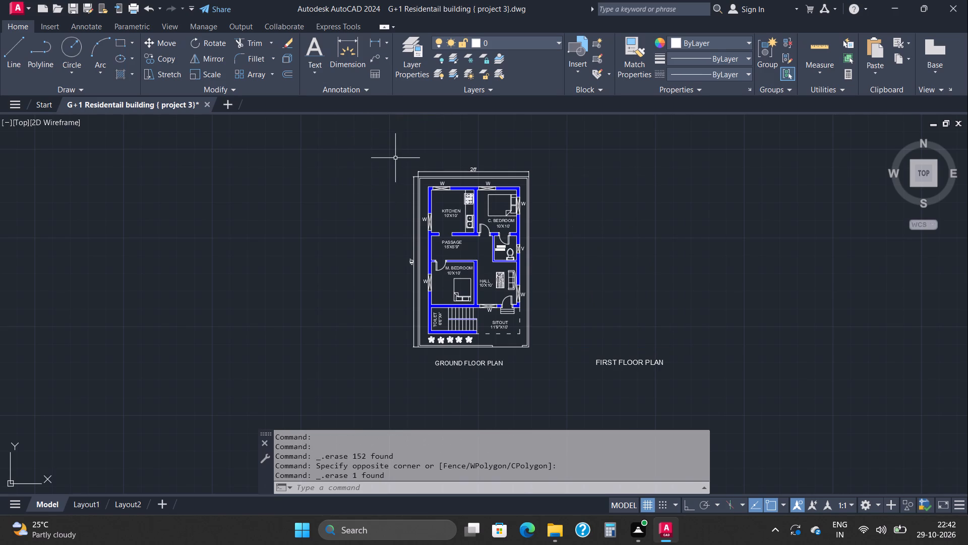
Copy the hatched ground floor plan, without its title, about 37' horizontally with Ortho on, placing it above the FIRST FLOOR PLAN title.
{"action": "left_click", "coordinate": [391, 156]}
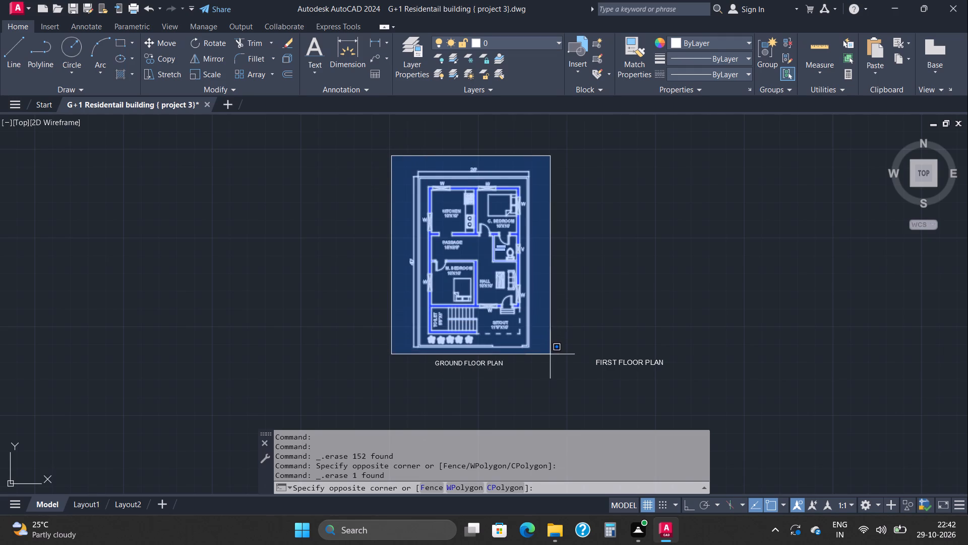
{"action": "left_click", "coordinate": [552, 359]}
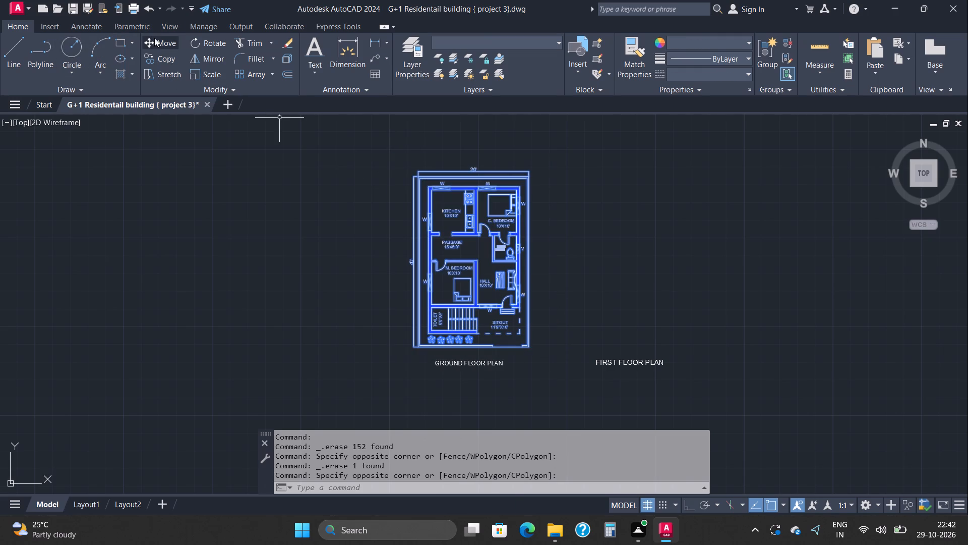
{"action": "left_click", "coordinate": [147, 54]}
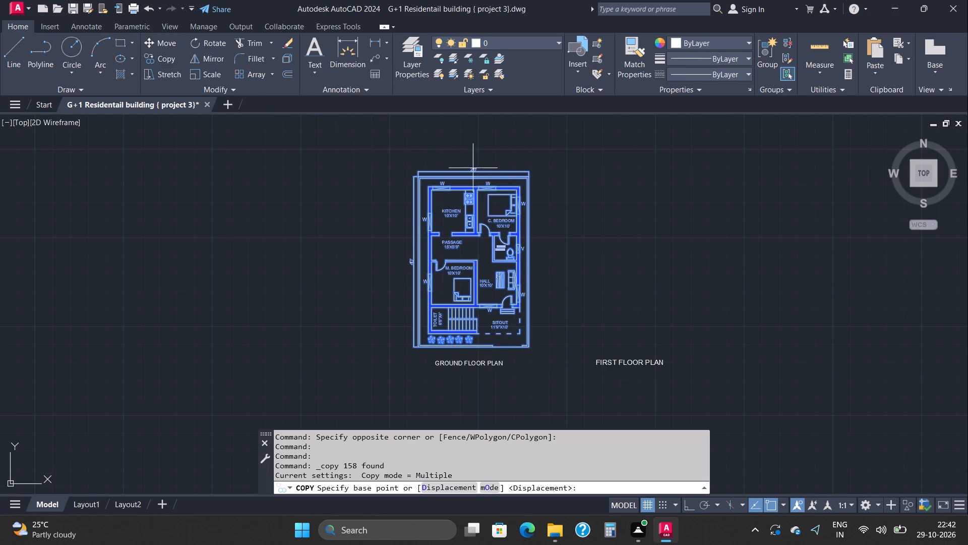
{"action": "left_click", "coordinate": [527, 172]}
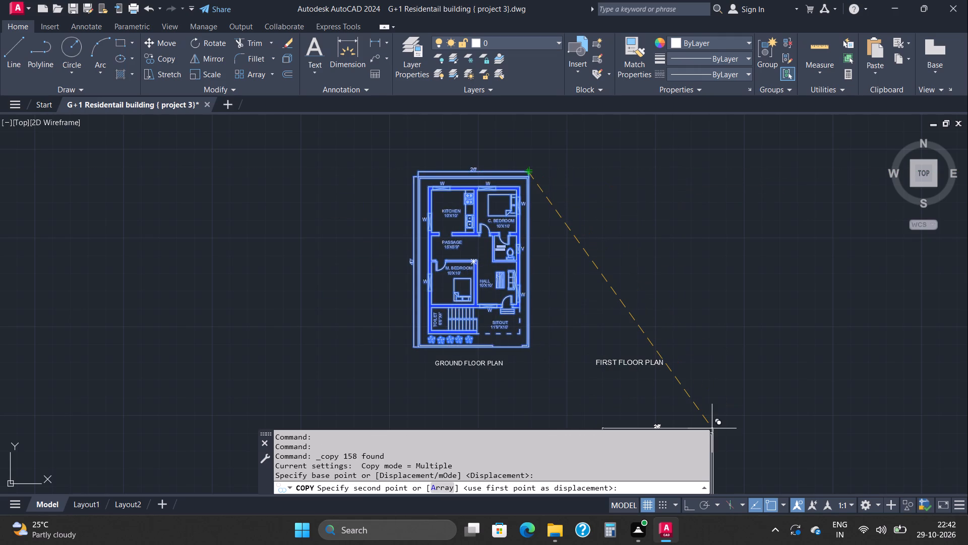
{"action": "left_click", "coordinate": [689, 501]}
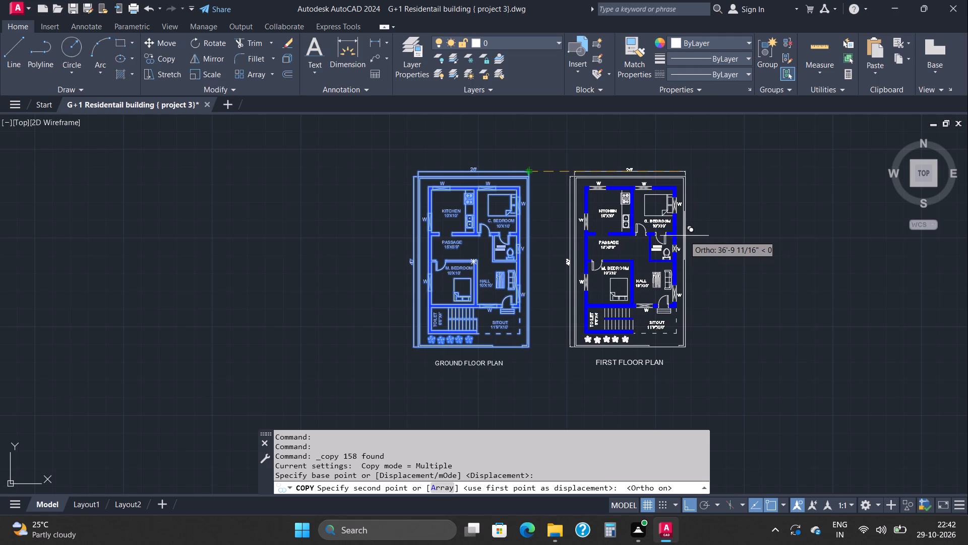
{"action": "left_click", "coordinate": [686, 236]}
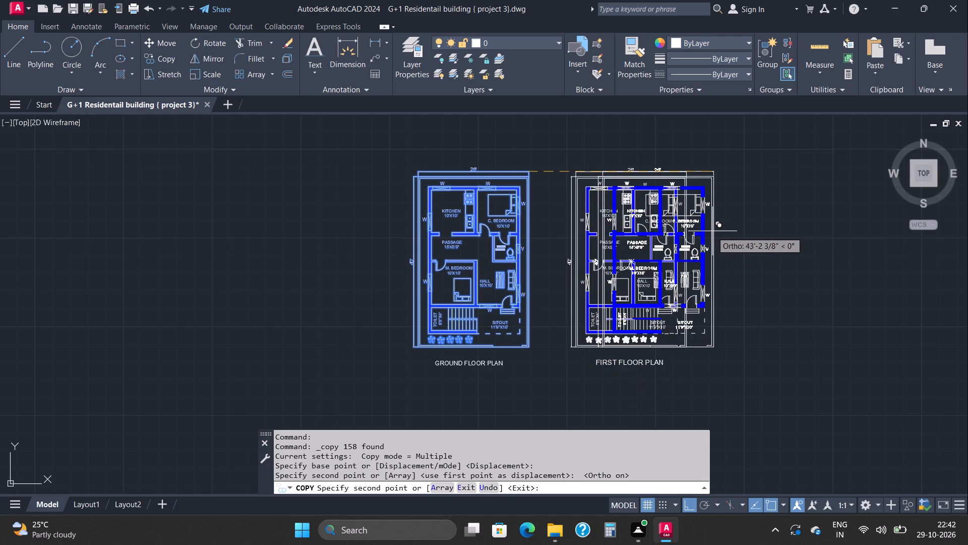
{"action": "key", "text": "Escape"}
{"action": "key", "text": "Escape"}
{"action": "key", "text": "Escape"}
{"action": "key", "text": "Escape"}
{"action": "key", "text": "Escape"}
{"action": "key", "text": "Escape"}
{"action": "key", "text": "Escape"}
{"action": "key", "text": "Escape"}
{"action": "key", "text": "Escape"}
{"action": "key", "text": "Escape"}
{"action": "key", "text": "Escape"}
{"action": "key", "text": "Escape"}
{"action": "key", "text": "Escape"}
{"action": "key", "text": "Escape"}
{"action": "key", "text": "Escape"}
{"action": "key", "text": "Escape"}
{"action": "key", "text": "Escape"}
{"action": "key", "text": "Escape"}
{"action": "key", "text": "Escape"}
{"action": "key", "text": "Escape"}
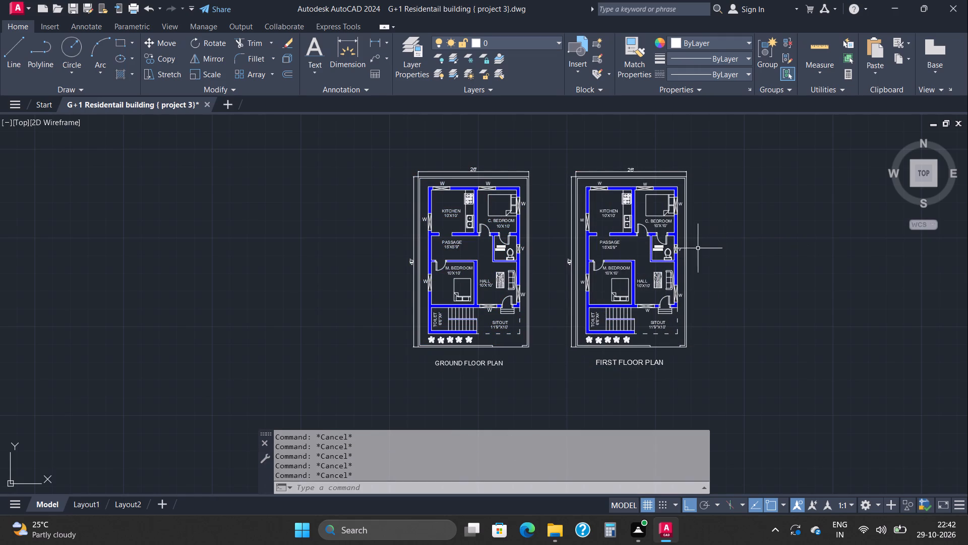
Delete the entrance steps outside the hall door in the first floor plan, including their two side lines.
{"action": "scroll", "coordinate": [660, 305], "scroll_direction": "up", "scroll_amount": 3}
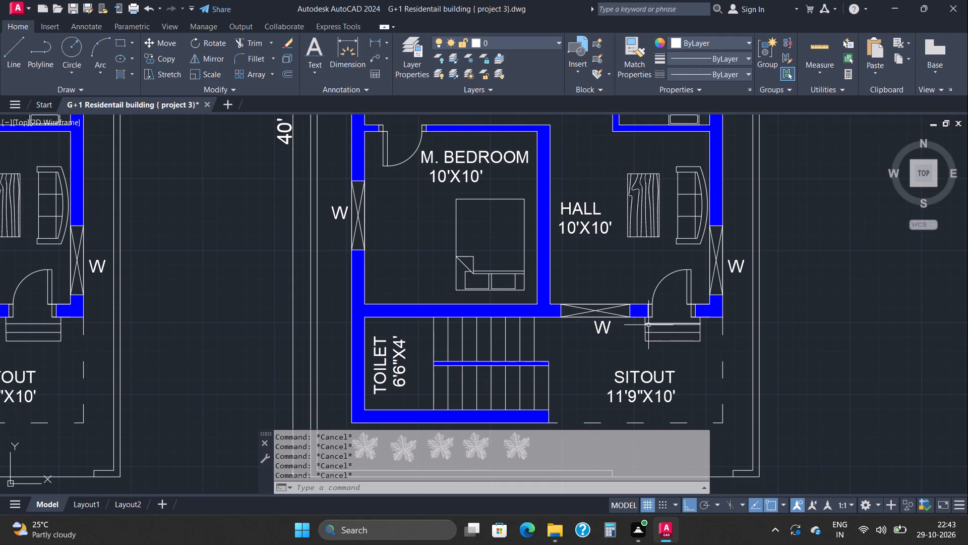
{"action": "left_click", "coordinate": [642, 325]}
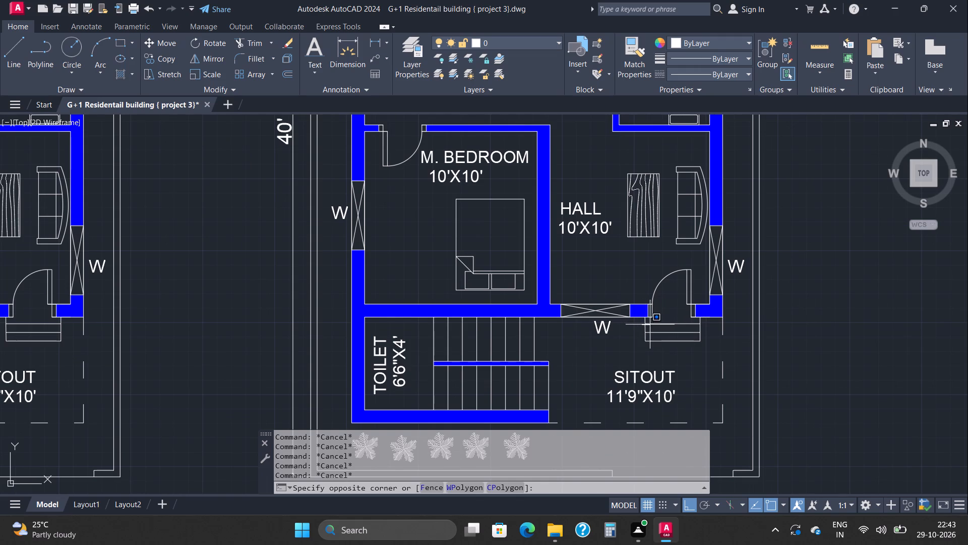
{"action": "left_click", "coordinate": [683, 345]}
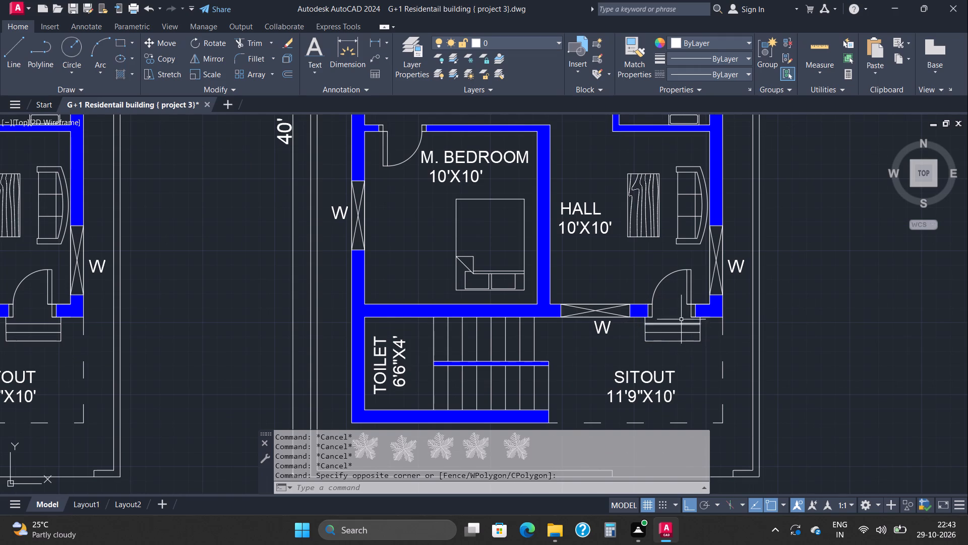
{"action": "left_click", "coordinate": [680, 318]}
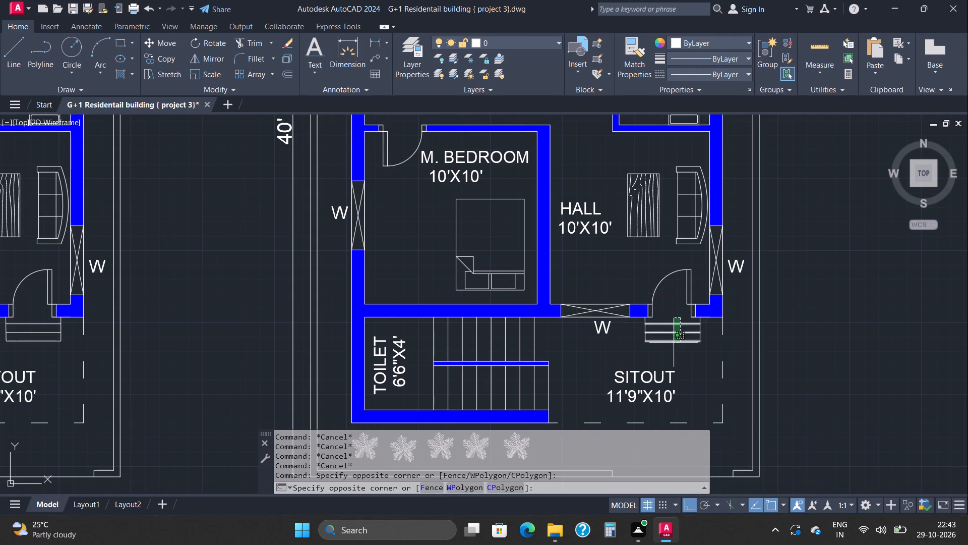
{"action": "left_click", "coordinate": [674, 343]}
{"action": "key", "text": "Delete"}
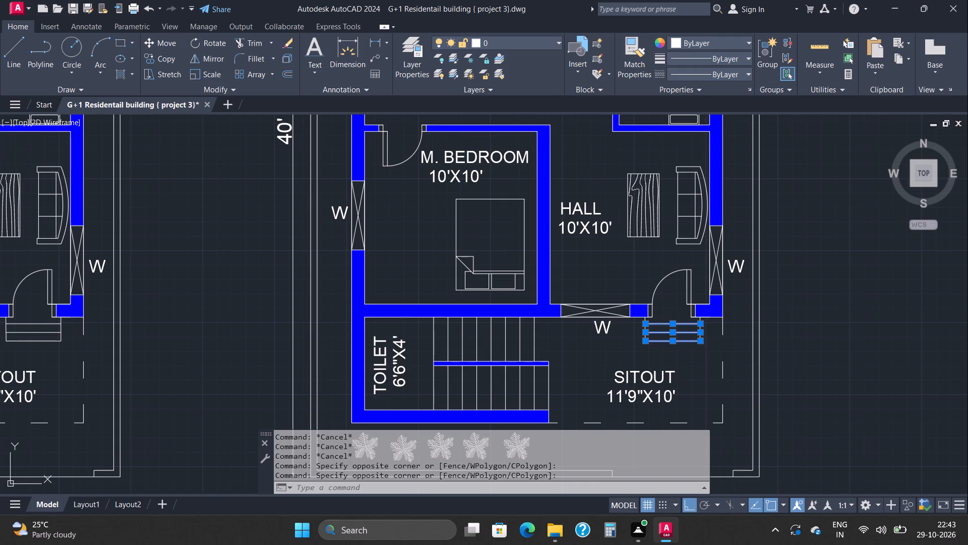
{"action": "left_click", "coordinate": [702, 336]}
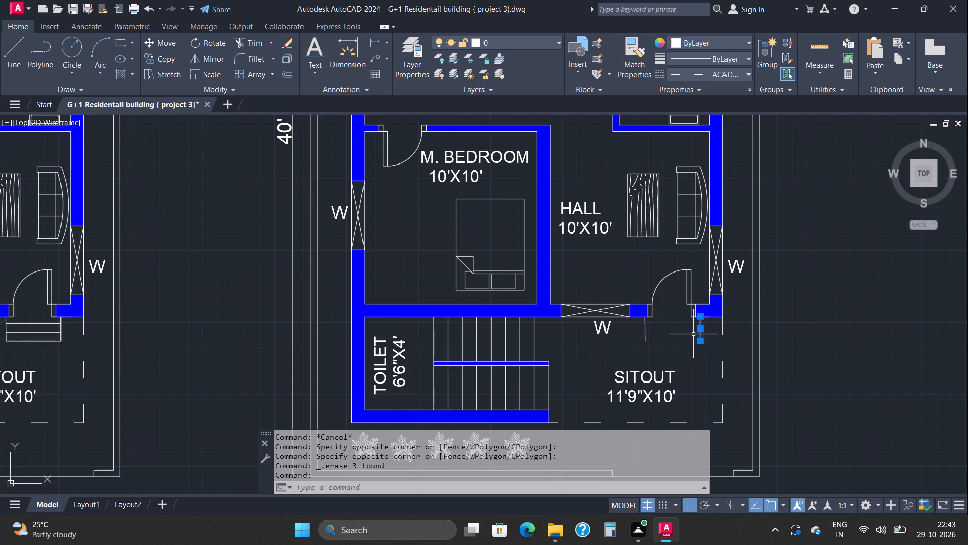
{"action": "left_click", "coordinate": [646, 336]}
{"action": "key", "text": "Delete"}
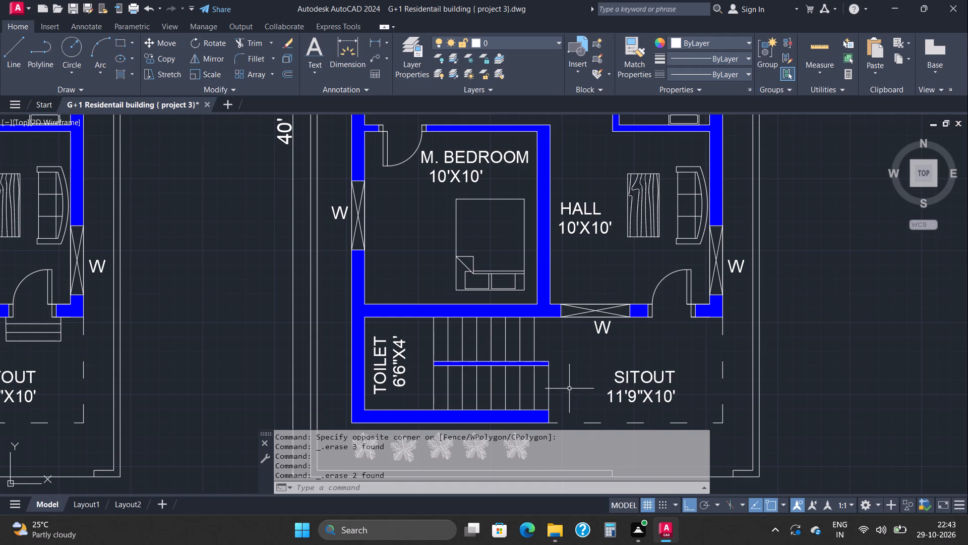
Extend the inner line of the first floor staircase's front wall across the sitout to its dashed outer side.
{"action": "scroll", "coordinate": [542, 358], "scroll_direction": "down", "scroll_amount": 1}
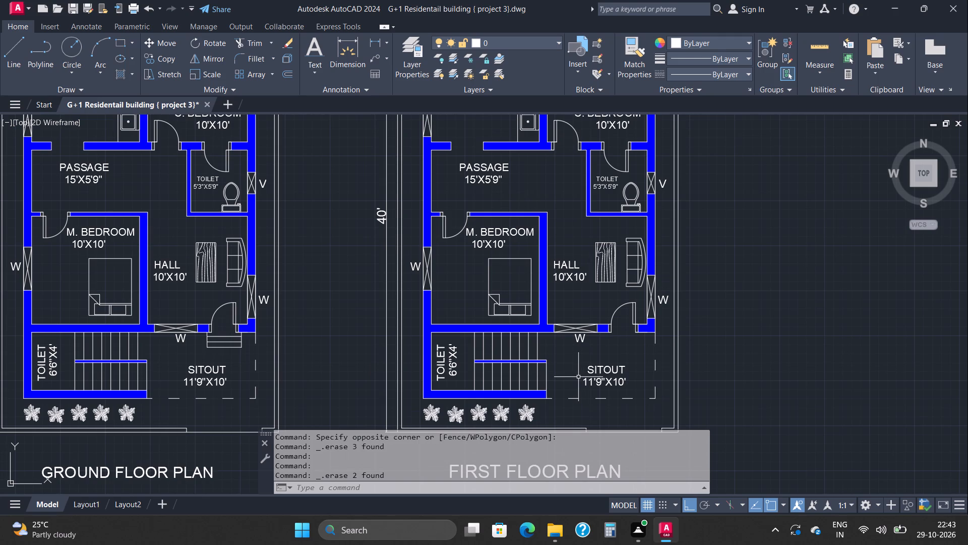
{"action": "type", "text": "EX"}
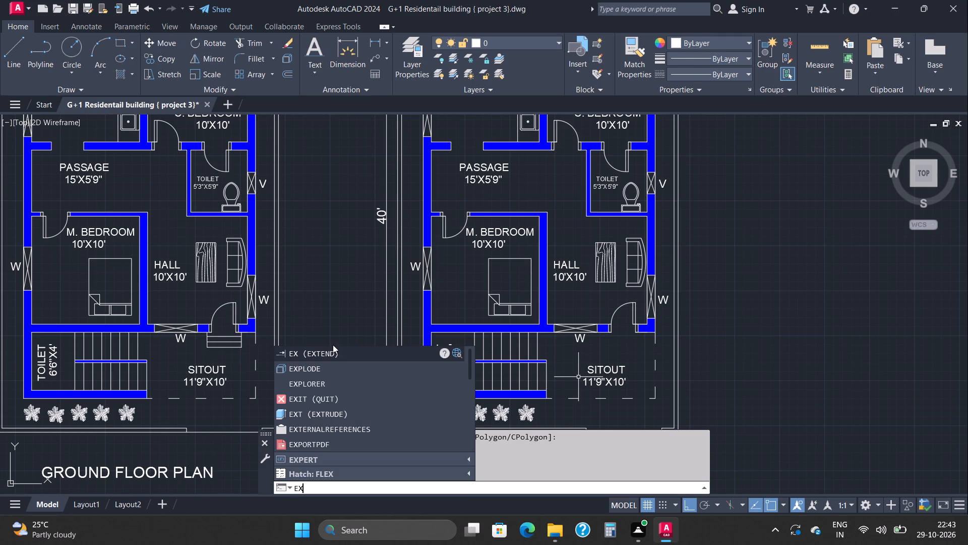
{"action": "left_click", "coordinate": [328, 353]}
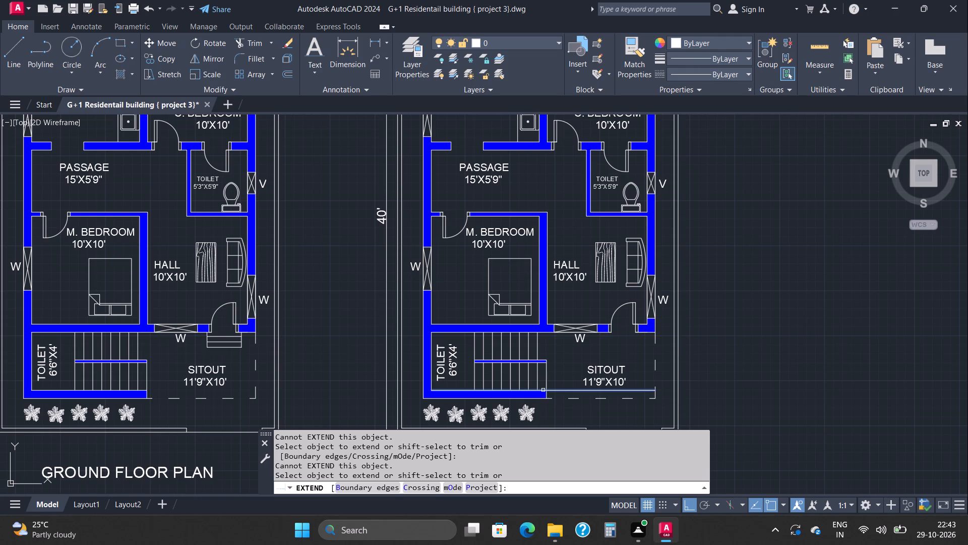
{"action": "left_click", "coordinate": [543, 390]}
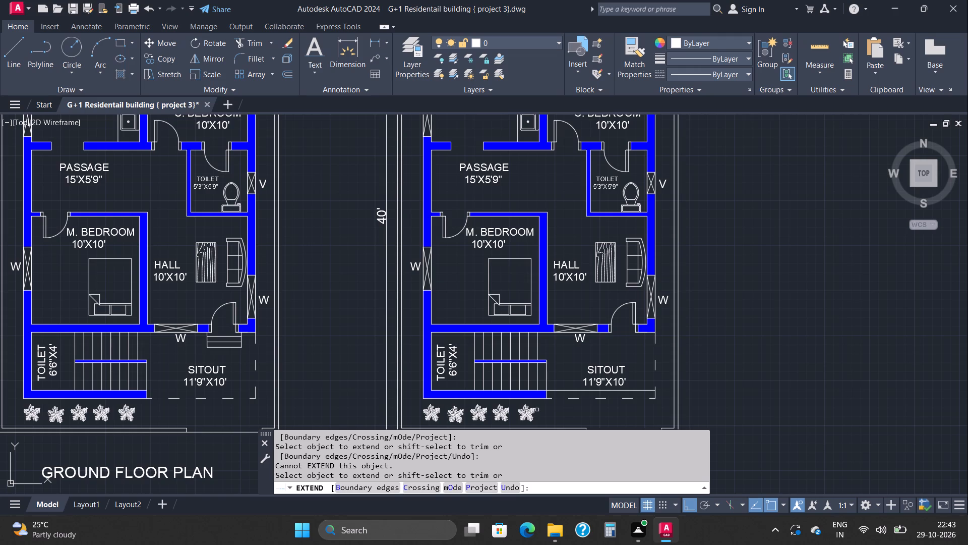
{"action": "key", "text": "Escape"}
{"action": "key", "text": "Escape"}
{"action": "key", "text": "Escape"}
{"action": "key", "text": "Escape"}
{"action": "key", "text": "Escape"}
{"action": "key", "text": "Escape"}
{"action": "key", "text": "Escape"}
{"action": "key", "text": "Escape"}
{"action": "key", "text": "Escape"}
{"action": "key", "text": "Escape"}
{"action": "key", "text": "Escape"}
{"action": "key", "text": "Escape"}
{"action": "key", "text": "Escape"}
{"action": "key", "text": "Escape"}
Delete the dashed front edge line of the first floor sitout.
{"action": "left_click", "coordinate": [560, 398]}
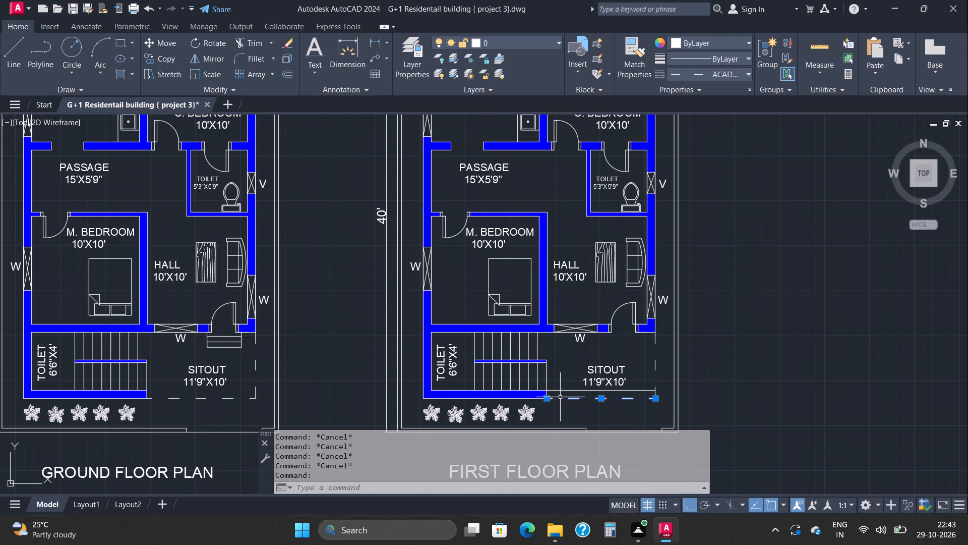
{"action": "key", "text": "Delete"}
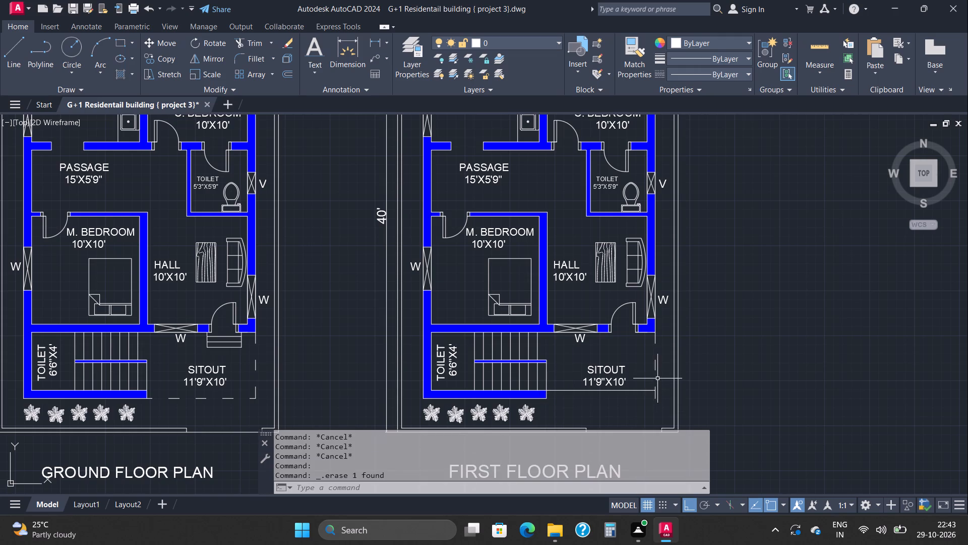
Delete the dashed outer side line of the first floor sitout.
{"action": "left_click", "coordinate": [655, 373]}
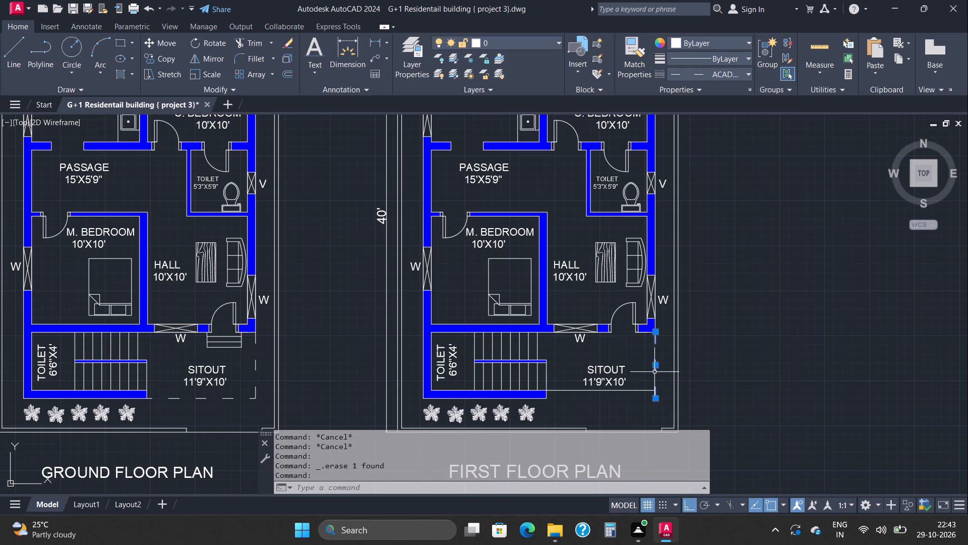
{"action": "key", "text": "Delete"}
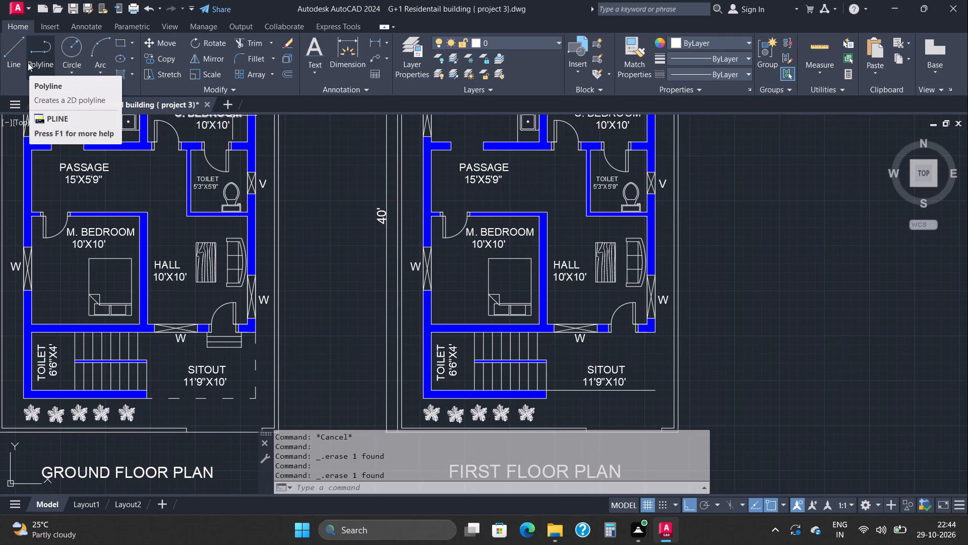
Extend the outer line of the first floor staircase's front wall and both lines of the hall's outer side wall around the sitout until they cross.
{"action": "type", "text": "EX"}
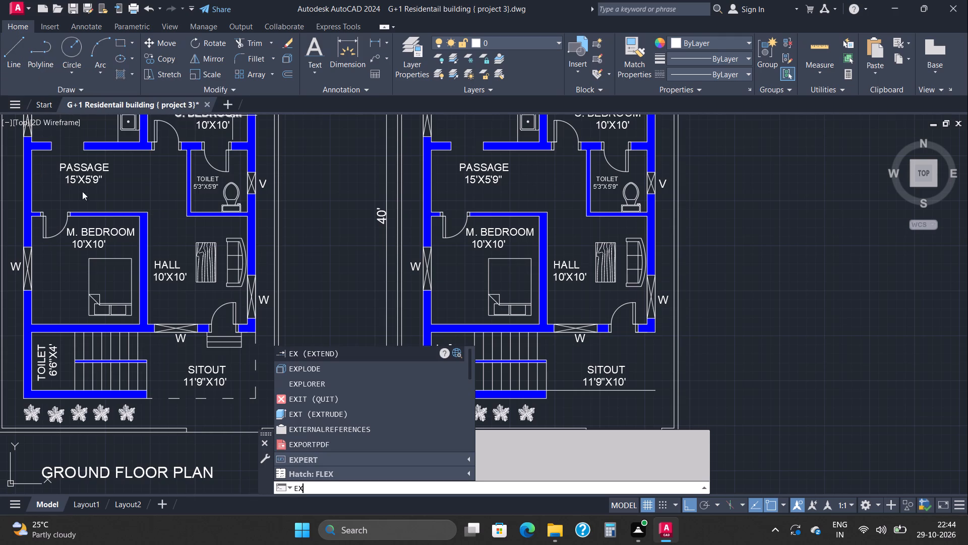
{"action": "left_click", "coordinate": [339, 353]}
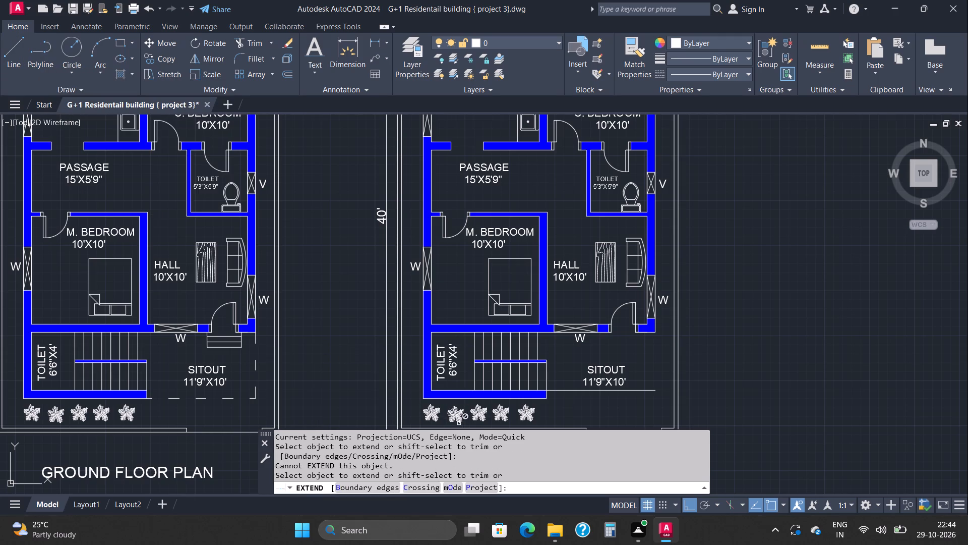
{"action": "left_click", "coordinate": [541, 399]}
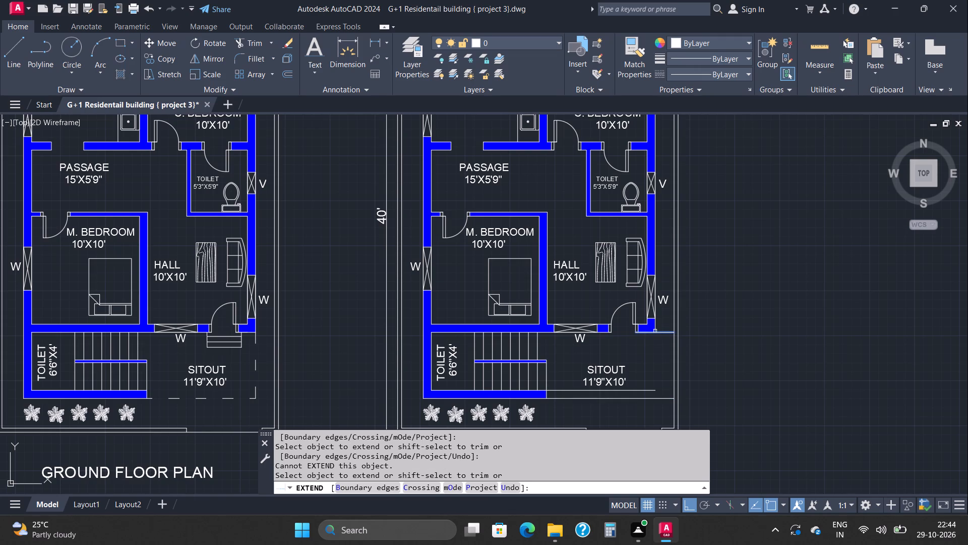
{"action": "left_click", "coordinate": [656, 328]}
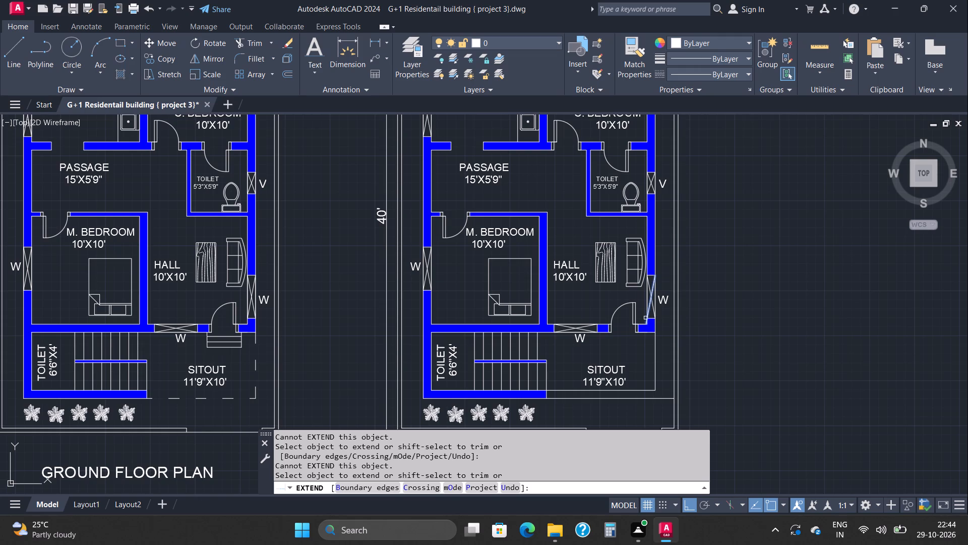
{"action": "left_click", "coordinate": [646, 320]}
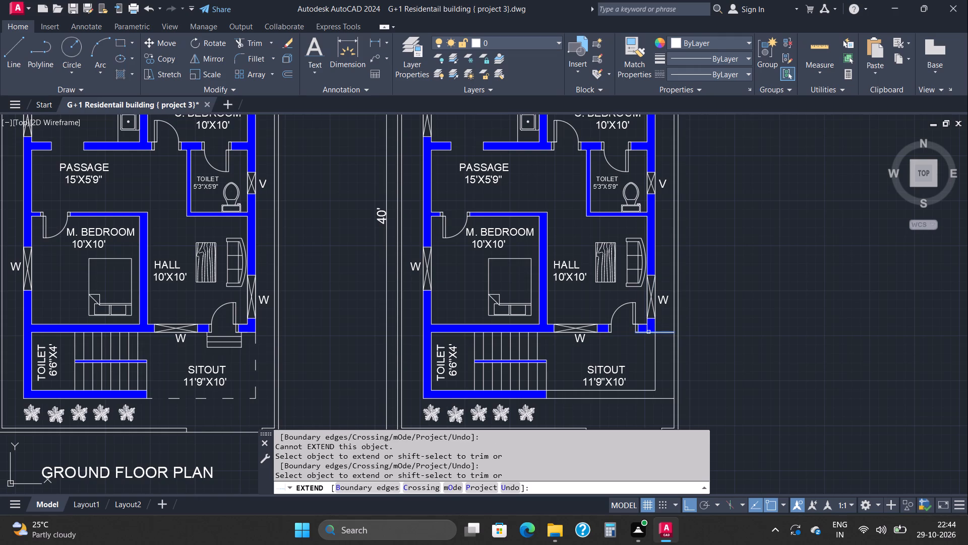
{"action": "left_click", "coordinate": [647, 329]}
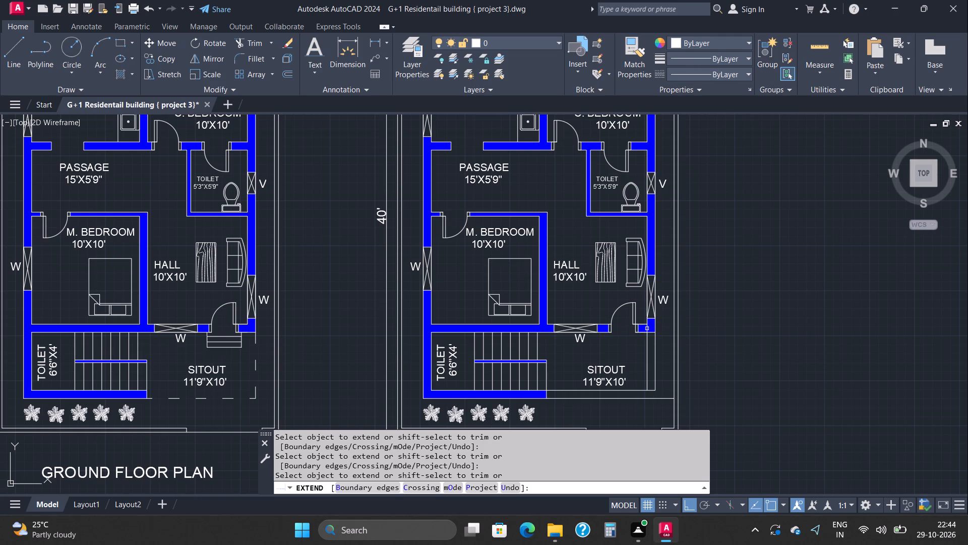
{"action": "left_click", "coordinate": [647, 378]}
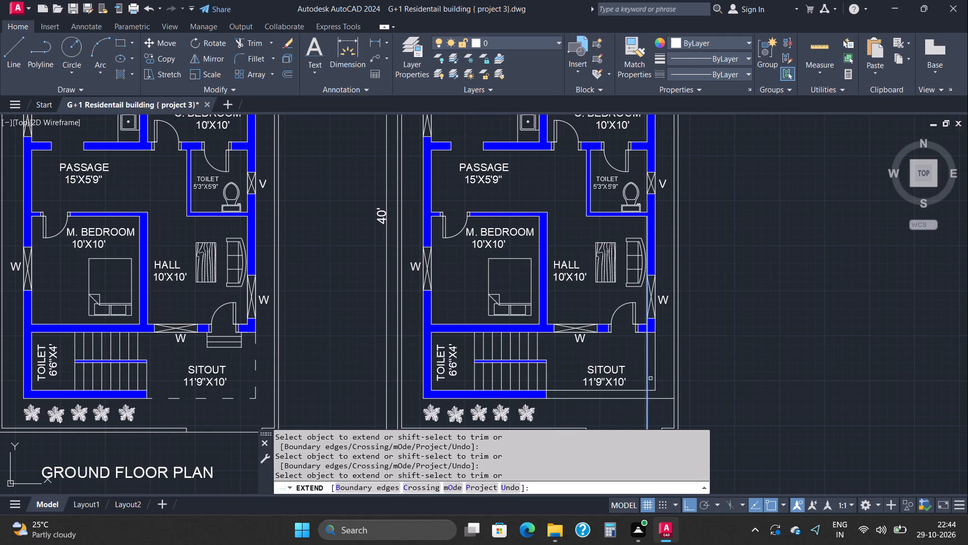
{"action": "left_click", "coordinate": [657, 382]}
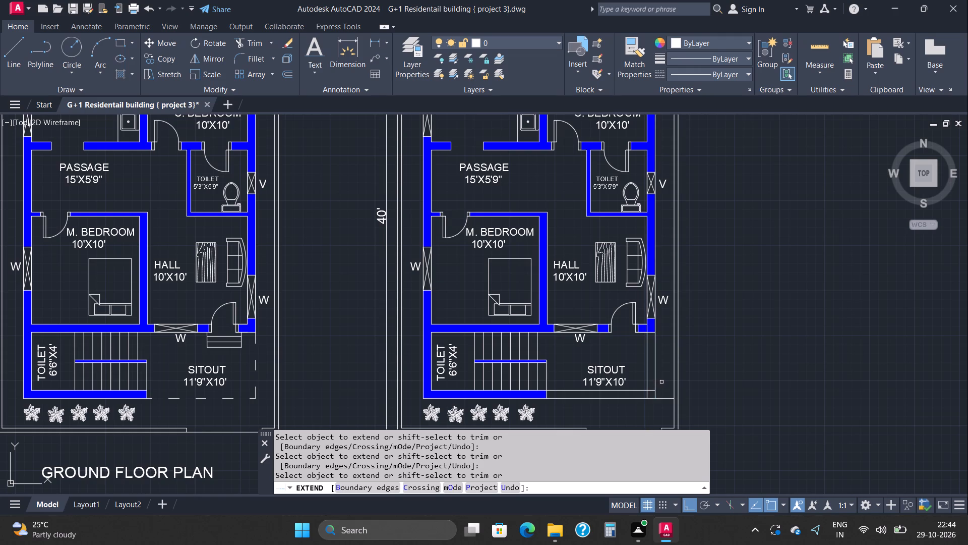
{"action": "key", "text": "Escape"}
{"action": "key", "text": "Escape"}
{"action": "key", "text": "Escape"}
{"action": "key", "text": "Escape"}
{"action": "key", "text": "Escape"}
{"action": "key", "text": "Escape"}
{"action": "key", "text": "Escape"}
{"action": "key", "text": "Escape"}
{"action": "key", "text": "Escape"}
{"action": "key", "text": "Escape"}
{"action": "key", "text": "Escape"}
{"action": "key", "text": "Escape"}
{"action": "key", "text": "Escape"}
{"action": "key", "text": "Escape"}
{"action": "key", "text": "Escape"}
{"action": "key", "text": "Escape"}
{"action": "key", "text": "Escape"}
{"action": "key", "text": "Escape"}
{"action": "key", "text": "Escape"}
{"action": "key", "text": "Escape"}
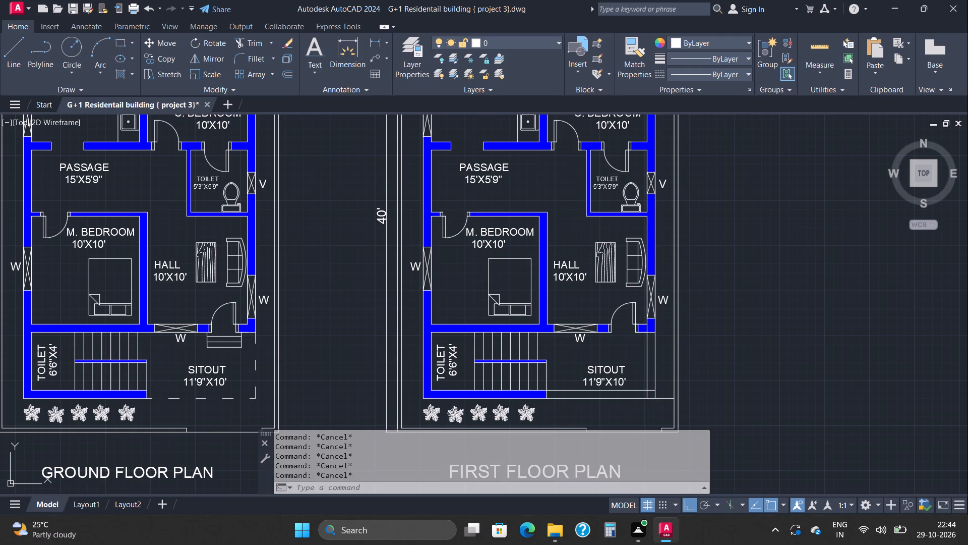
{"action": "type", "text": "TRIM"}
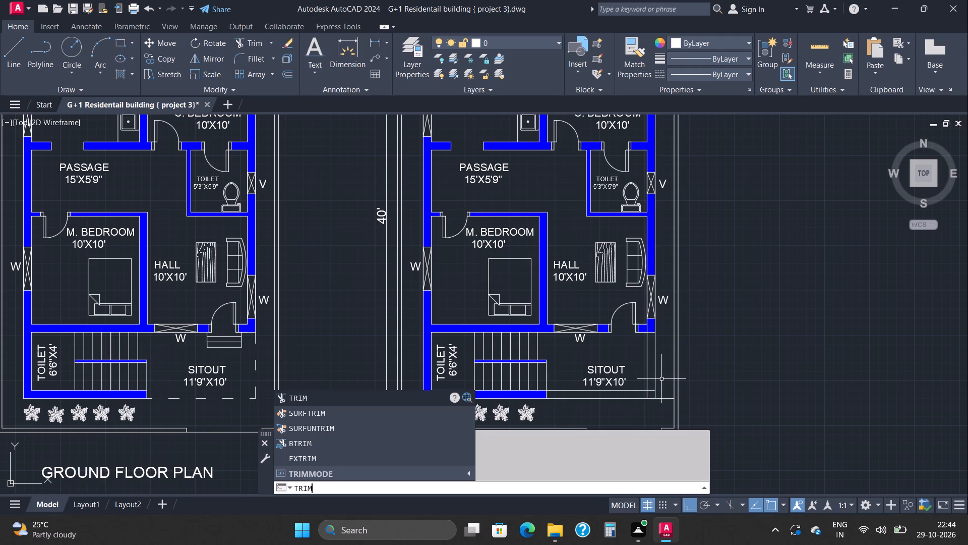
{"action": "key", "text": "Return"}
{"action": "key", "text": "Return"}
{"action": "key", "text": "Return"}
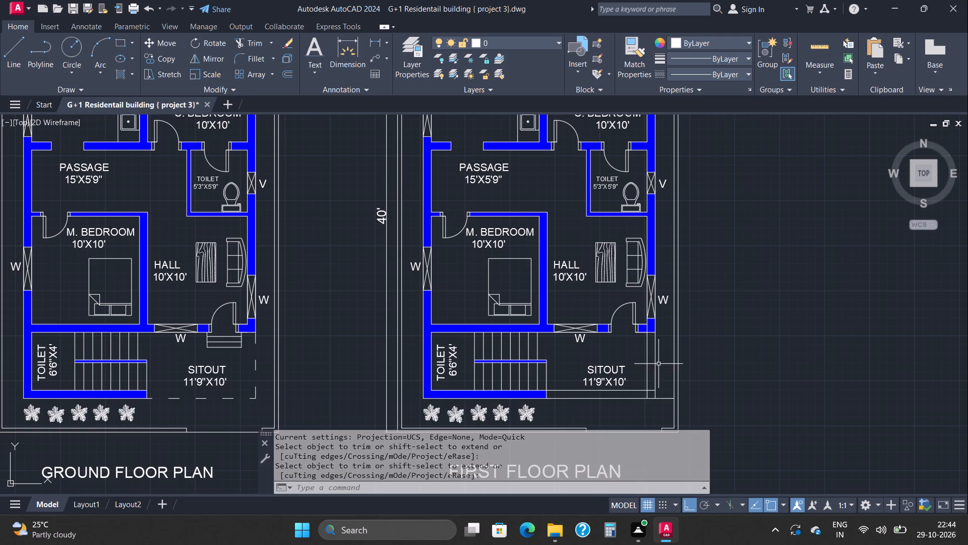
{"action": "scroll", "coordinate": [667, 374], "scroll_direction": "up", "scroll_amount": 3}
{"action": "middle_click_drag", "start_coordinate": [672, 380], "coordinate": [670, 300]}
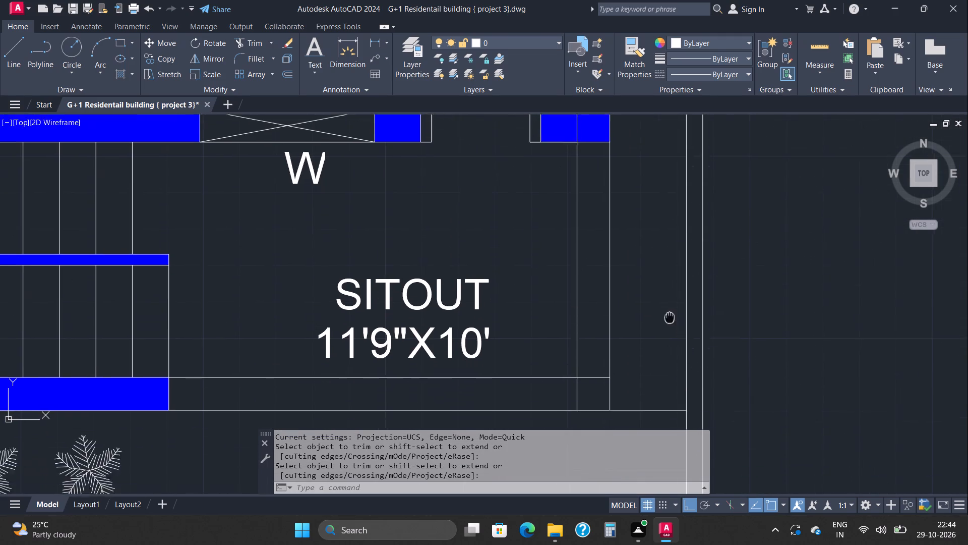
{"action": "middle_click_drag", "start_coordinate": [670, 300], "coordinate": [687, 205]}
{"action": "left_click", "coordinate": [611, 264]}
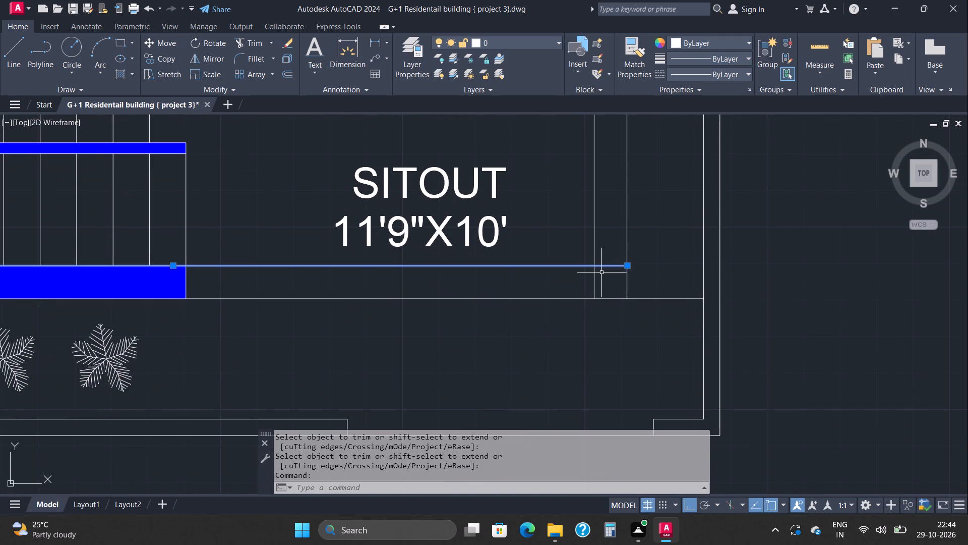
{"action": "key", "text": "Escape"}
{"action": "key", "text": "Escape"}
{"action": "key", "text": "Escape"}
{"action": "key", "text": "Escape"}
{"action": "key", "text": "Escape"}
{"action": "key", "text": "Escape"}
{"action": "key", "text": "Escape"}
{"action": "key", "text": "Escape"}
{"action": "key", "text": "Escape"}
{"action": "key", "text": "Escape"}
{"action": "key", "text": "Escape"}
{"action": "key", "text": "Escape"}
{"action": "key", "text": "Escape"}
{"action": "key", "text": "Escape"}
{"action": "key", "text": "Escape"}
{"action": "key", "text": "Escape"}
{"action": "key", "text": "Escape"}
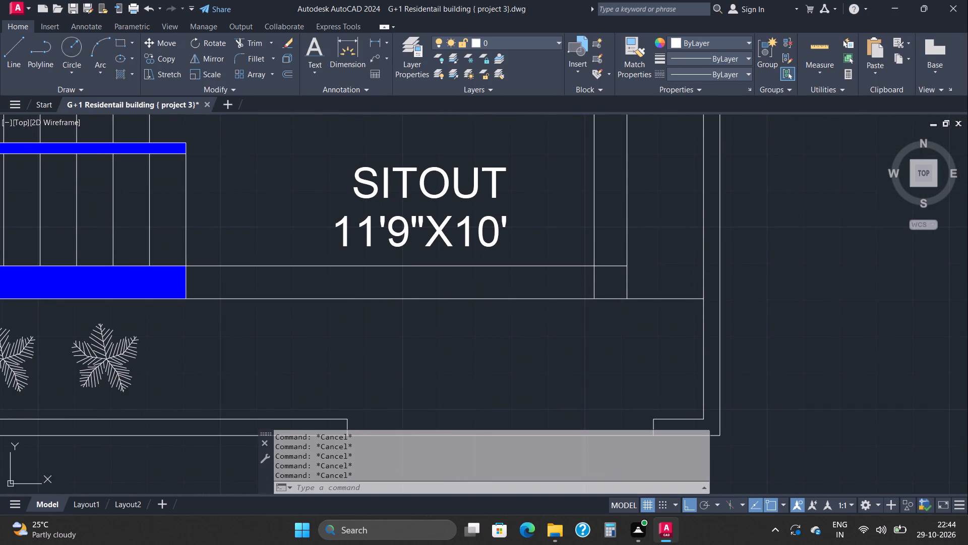
Trim the overlapping wall lines at the outer front corner of the first floor sitout into a clean double-line corner.
{"action": "type", "text": "TR"}
{"action": "key", "text": "Return"}
{"action": "key", "text": "Return"}
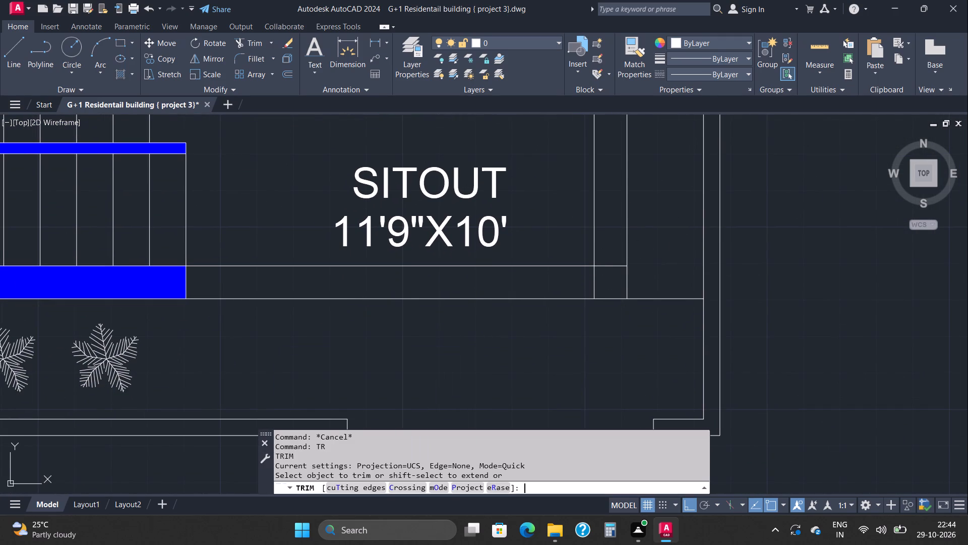
{"action": "left_click", "coordinate": [613, 262]}
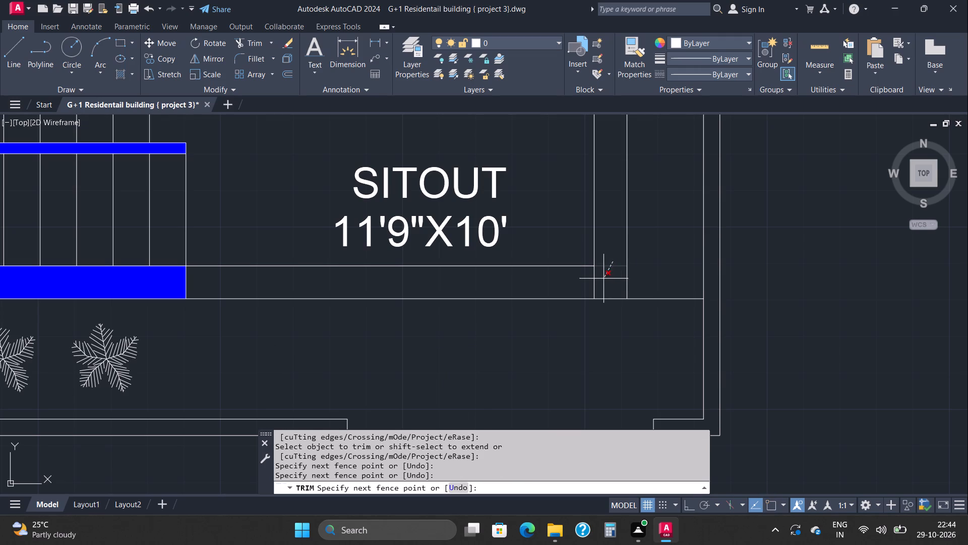
{"action": "left_click", "coordinate": [593, 280]}
{"action": "left_click_drag", "start_coordinate": [654, 284], "coordinate": [654, 311]}
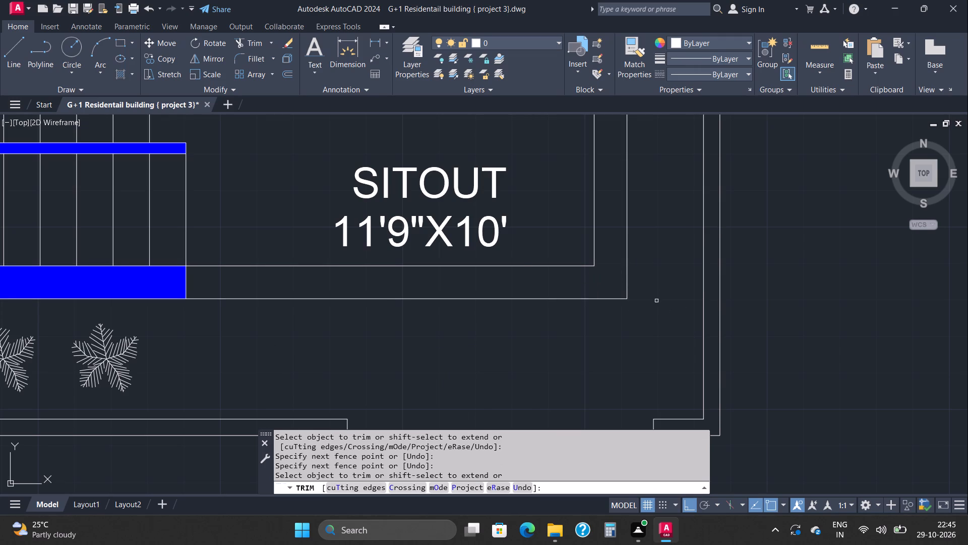
Trim the lines crossing the new sitout wall where it meets the hall's corner and the end of the staircase's front wall.
{"action": "scroll", "coordinate": [663, 265], "scroll_direction": "down", "scroll_amount": 2}
{"action": "scroll", "coordinate": [636, 157], "scroll_direction": "up", "scroll_amount": 2}
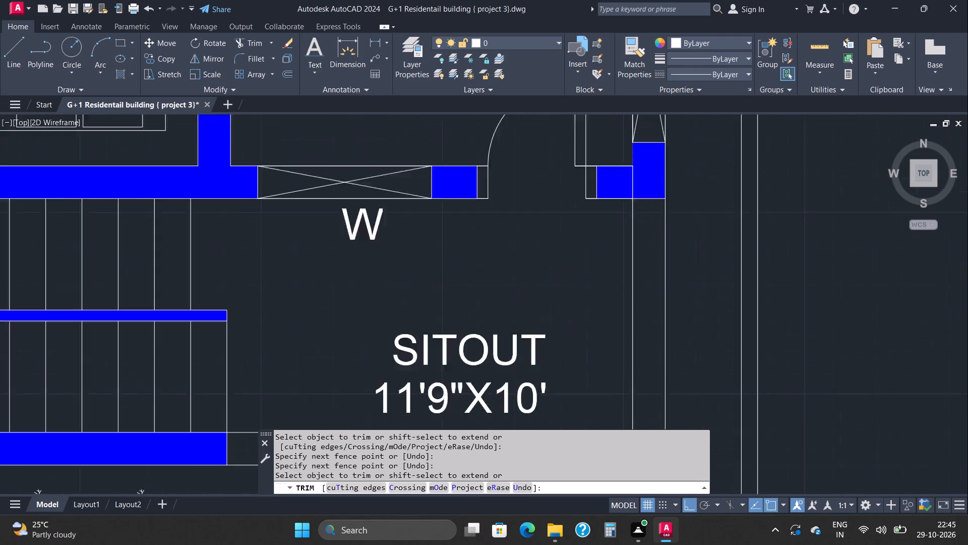
{"action": "scroll", "coordinate": [636, 157], "scroll_direction": "up", "scroll_amount": 1}
{"action": "left_click", "coordinate": [630, 193]}
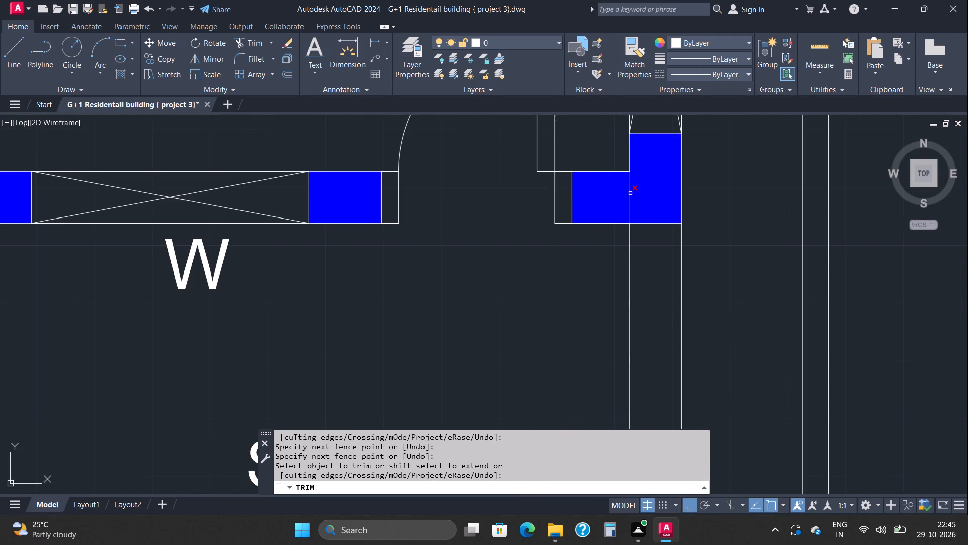
{"action": "left_click", "coordinate": [645, 224]}
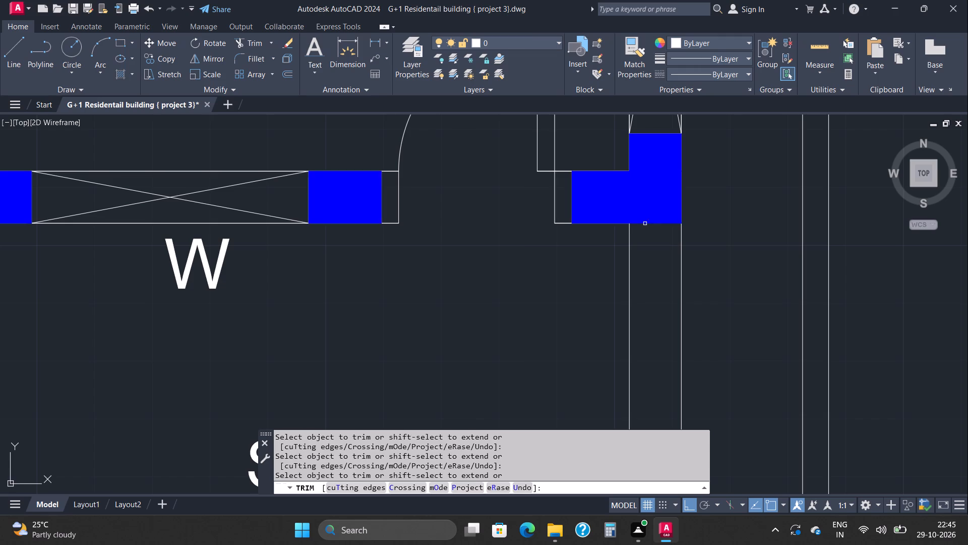
{"action": "scroll", "coordinate": [721, 244], "scroll_direction": "down", "scroll_amount": 2}
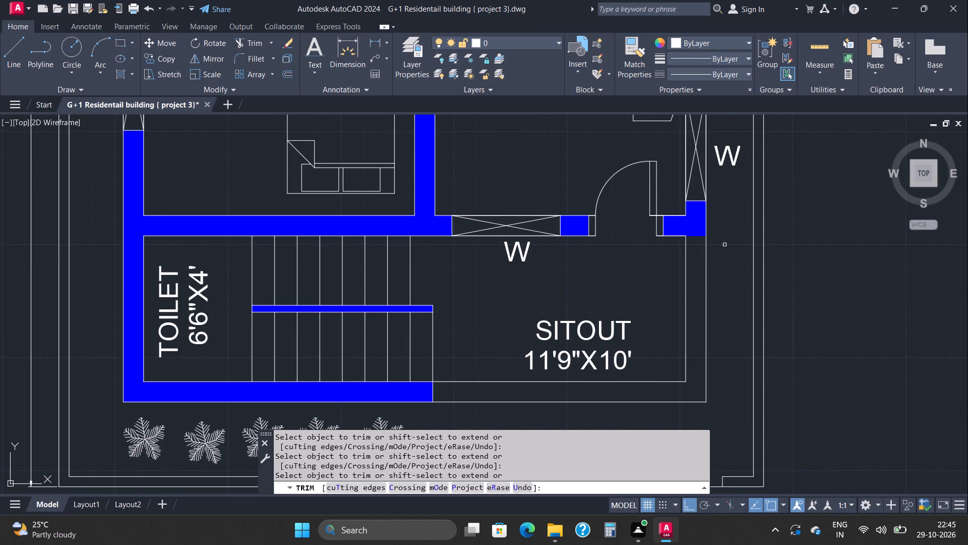
{"action": "left_click", "coordinate": [432, 395]}
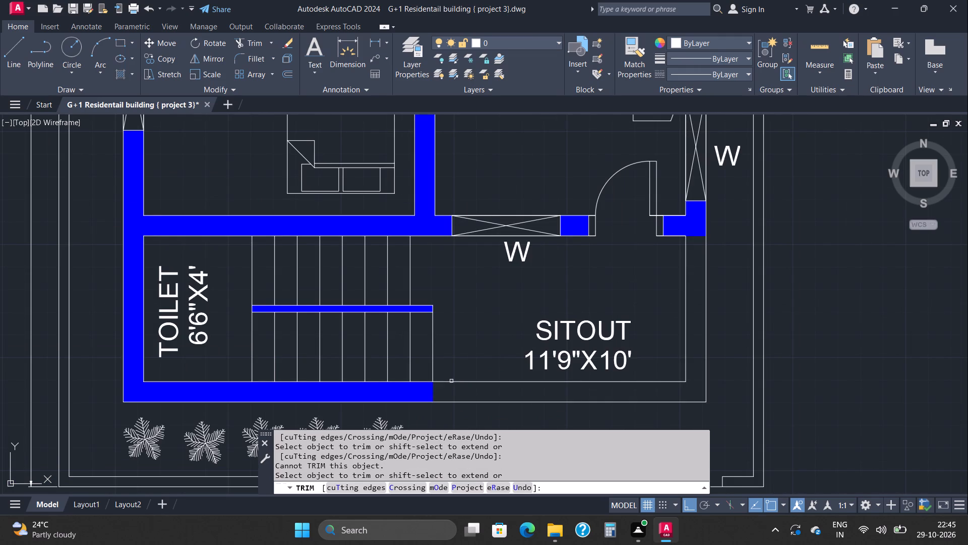
{"action": "key", "text": "Escape"}
{"action": "key", "text": "Escape"}
{"action": "key", "text": "Escape"}
{"action": "key", "text": "Escape"}
{"action": "key", "text": "Escape"}
{"action": "key", "text": "Escape"}
{"action": "key", "text": "Escape"}
{"action": "key", "text": "Escape"}
{"action": "key", "text": "Escape"}
{"action": "key", "text": "Escape"}
{"action": "key", "text": "Escape"}
{"action": "key", "text": "Escape"}
{"action": "key", "text": "Escape"}
{"action": "key", "text": "Escape"}
{"action": "key", "text": "Escape"}
{"action": "key", "text": "Escape"}
{"action": "key", "text": "Escape"}
{"action": "key", "text": "Escape"}
{"action": "key", "text": "Escape"}
{"action": "key", "text": "Escape"}
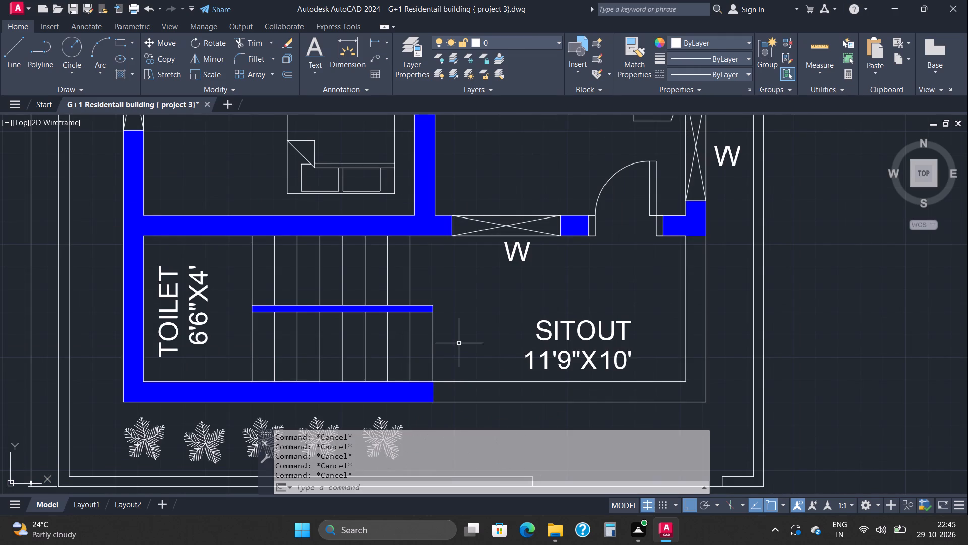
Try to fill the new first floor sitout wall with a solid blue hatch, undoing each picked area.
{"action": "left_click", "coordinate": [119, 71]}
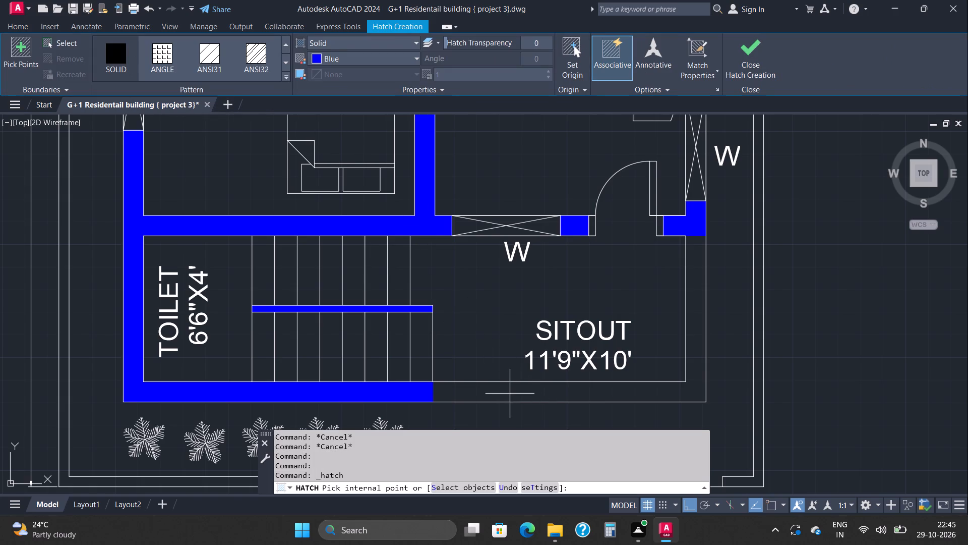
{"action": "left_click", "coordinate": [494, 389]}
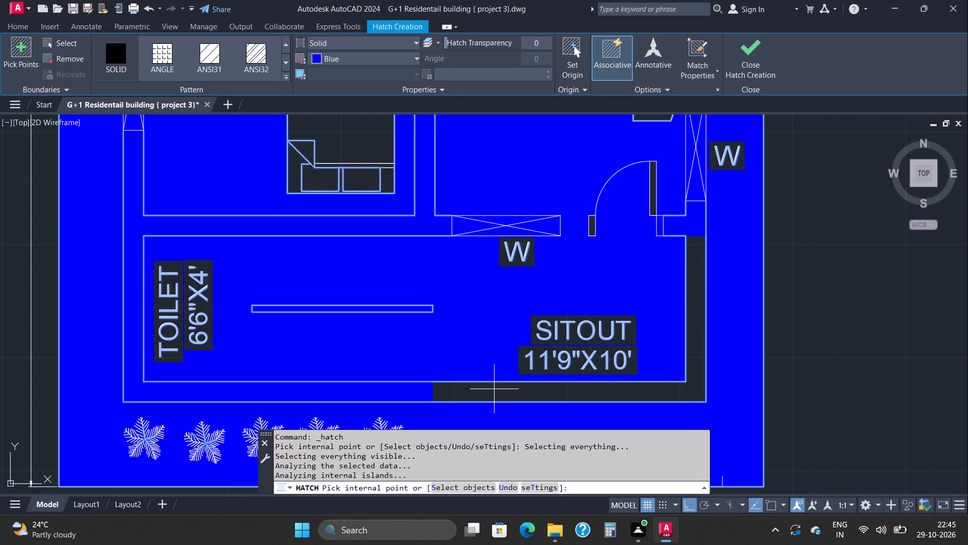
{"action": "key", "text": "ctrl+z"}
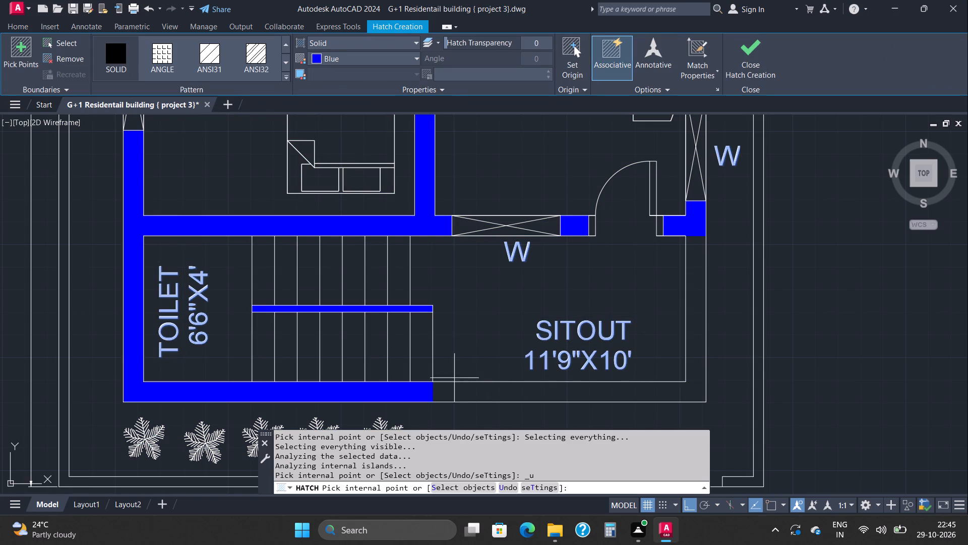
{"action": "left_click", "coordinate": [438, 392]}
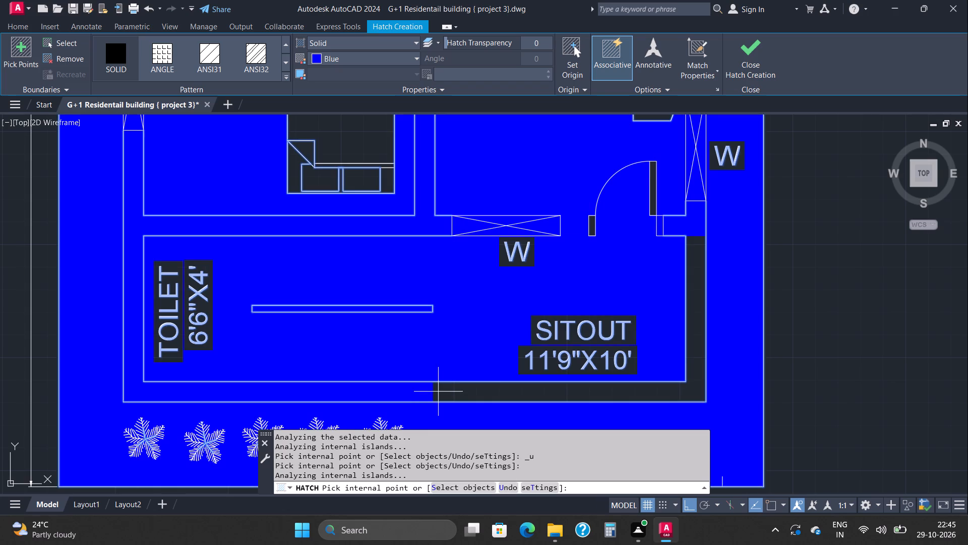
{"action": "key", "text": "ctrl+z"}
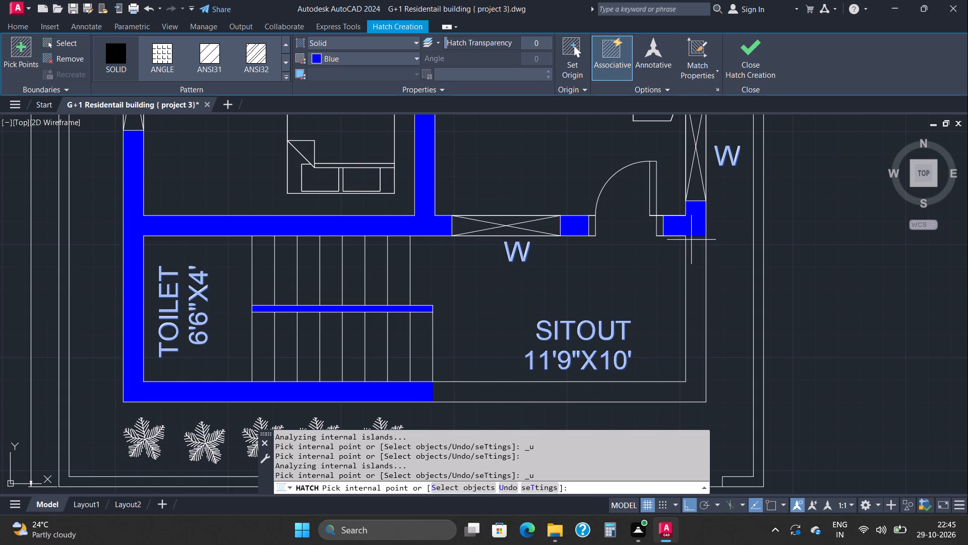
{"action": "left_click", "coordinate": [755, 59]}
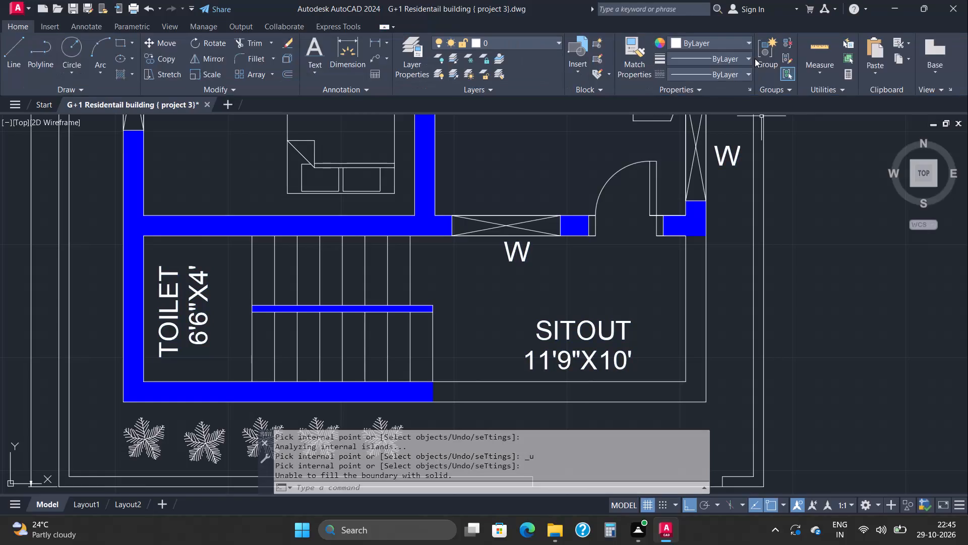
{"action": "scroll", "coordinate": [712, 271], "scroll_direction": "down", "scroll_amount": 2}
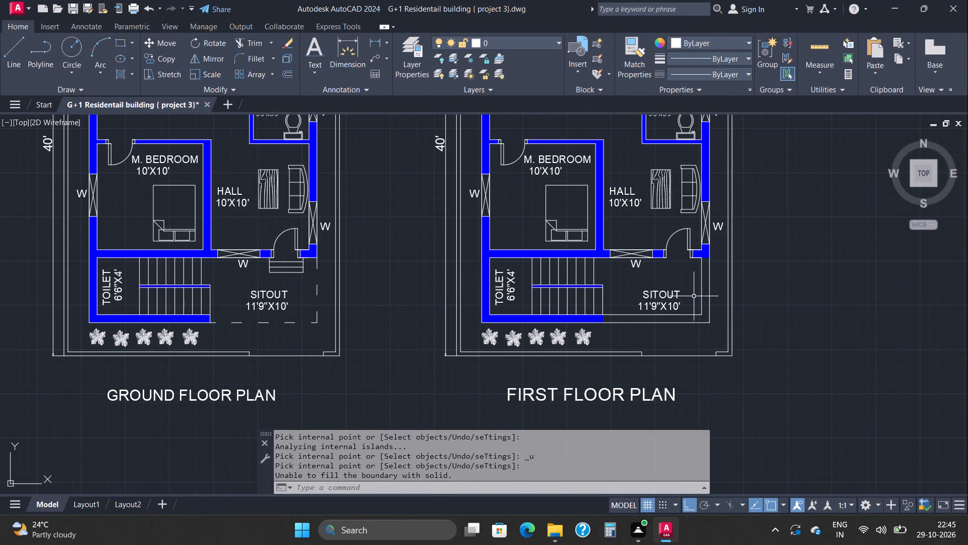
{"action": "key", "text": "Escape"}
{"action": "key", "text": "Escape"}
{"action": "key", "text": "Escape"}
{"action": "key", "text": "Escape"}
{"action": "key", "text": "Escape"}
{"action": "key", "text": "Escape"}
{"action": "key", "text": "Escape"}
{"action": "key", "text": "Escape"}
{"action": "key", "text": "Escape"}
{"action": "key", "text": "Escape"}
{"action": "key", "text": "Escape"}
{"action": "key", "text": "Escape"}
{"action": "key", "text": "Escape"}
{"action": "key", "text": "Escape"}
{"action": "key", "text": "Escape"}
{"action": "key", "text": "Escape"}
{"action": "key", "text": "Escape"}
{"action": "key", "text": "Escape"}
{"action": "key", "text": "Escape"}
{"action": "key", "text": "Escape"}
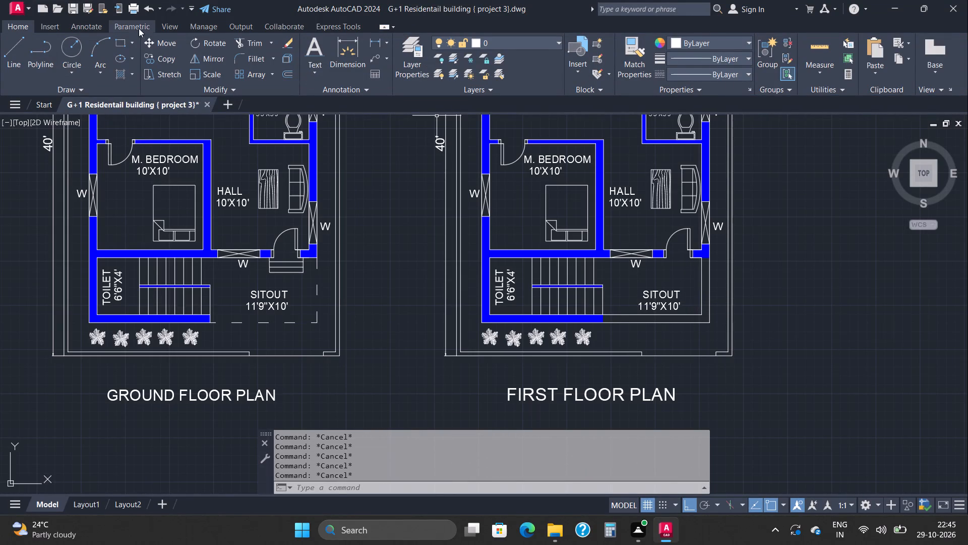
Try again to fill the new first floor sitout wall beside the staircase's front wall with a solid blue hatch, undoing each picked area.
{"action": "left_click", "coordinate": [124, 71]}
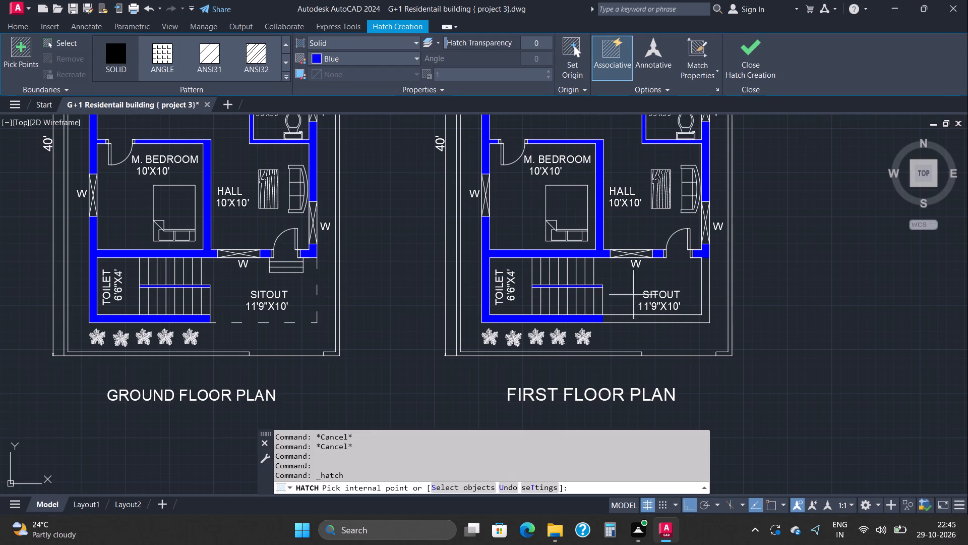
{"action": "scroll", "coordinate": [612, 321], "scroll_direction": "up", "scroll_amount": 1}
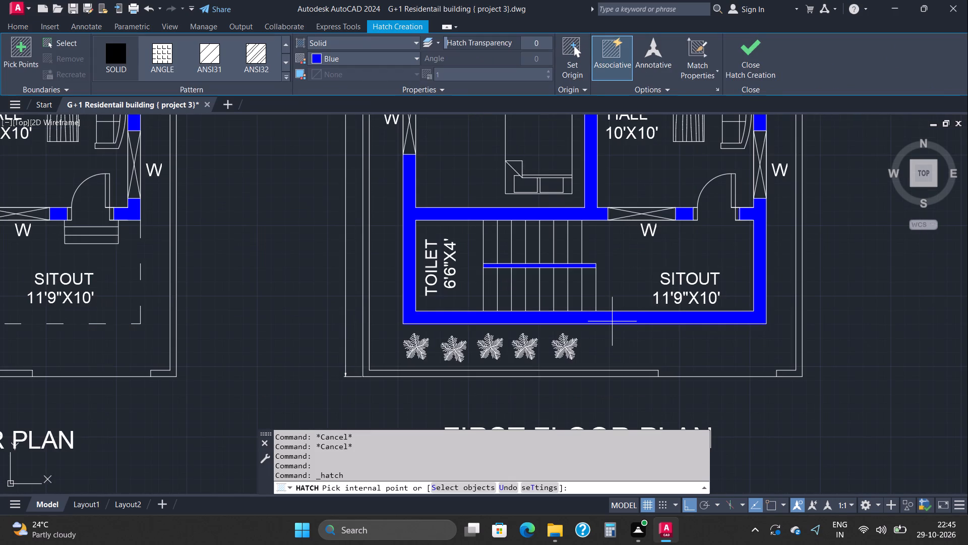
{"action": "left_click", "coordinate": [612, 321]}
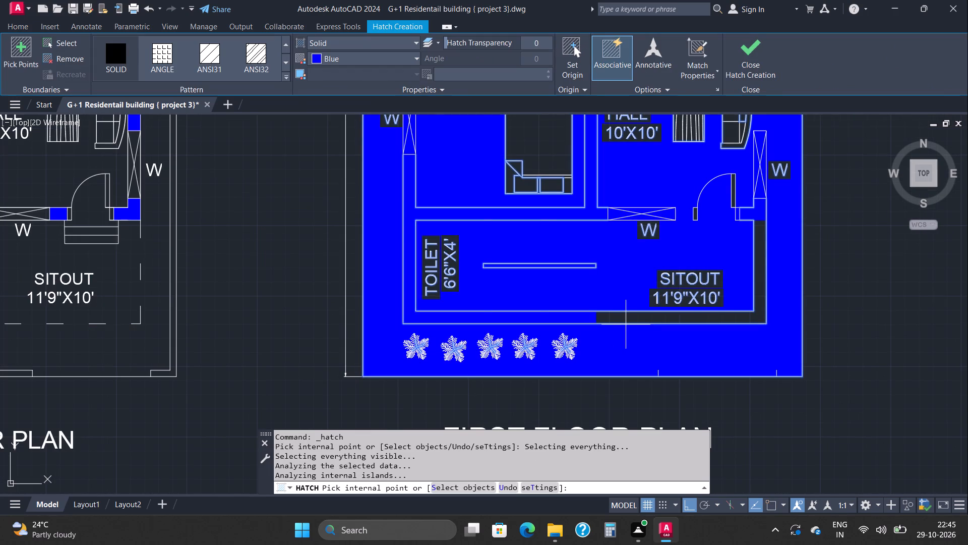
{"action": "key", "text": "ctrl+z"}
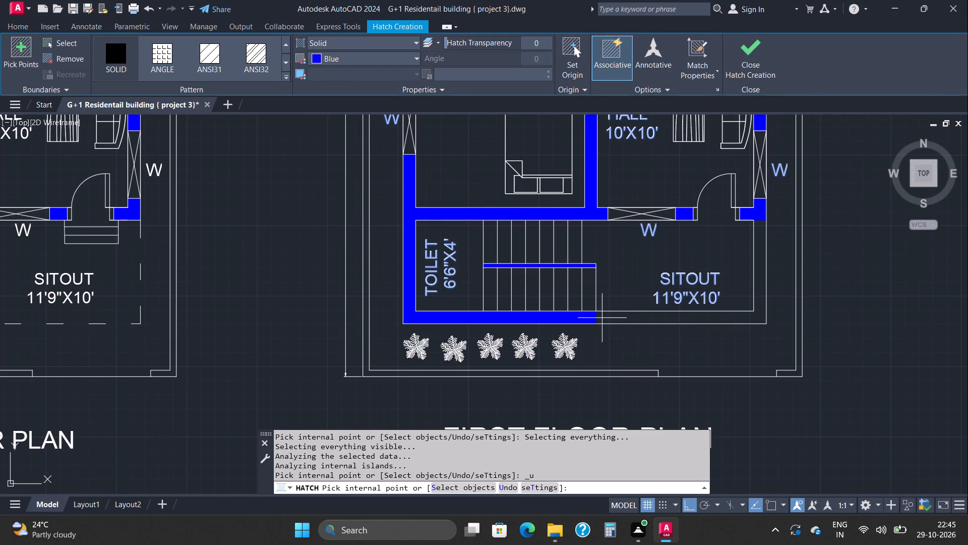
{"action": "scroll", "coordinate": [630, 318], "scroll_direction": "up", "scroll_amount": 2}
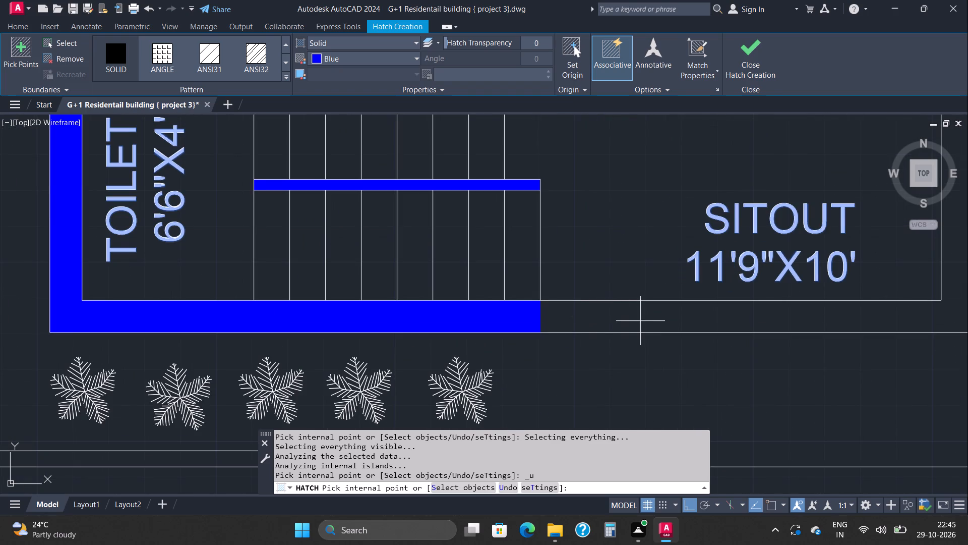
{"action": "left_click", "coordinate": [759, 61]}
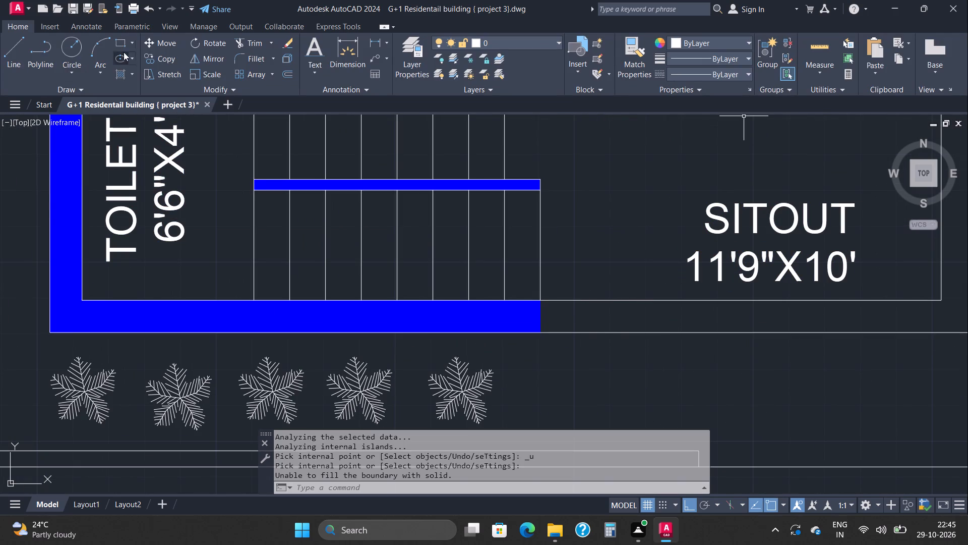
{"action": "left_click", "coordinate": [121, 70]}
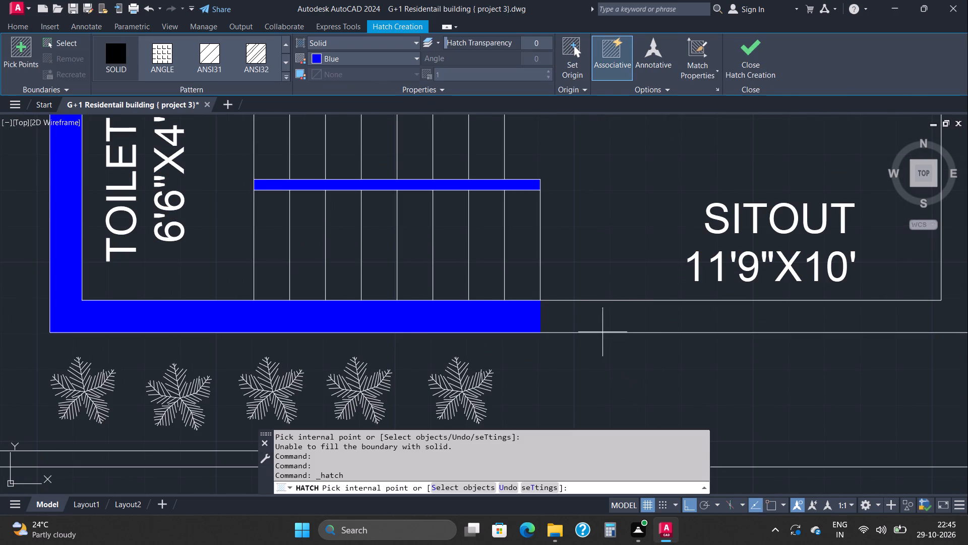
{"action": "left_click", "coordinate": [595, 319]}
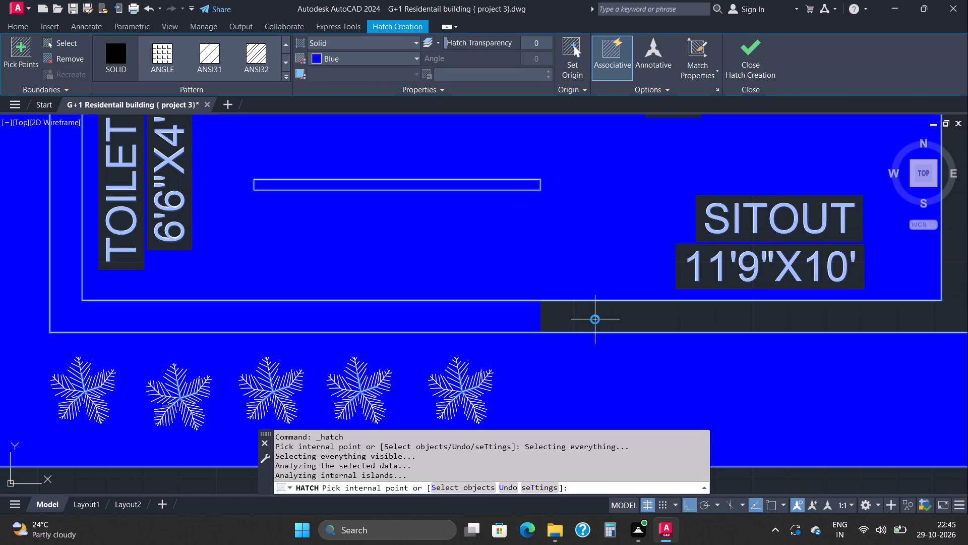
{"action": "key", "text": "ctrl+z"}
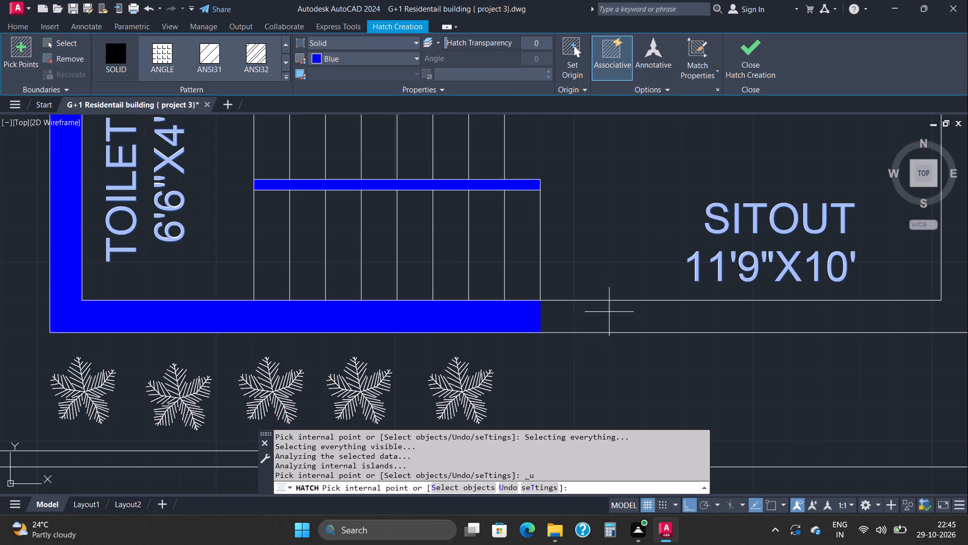
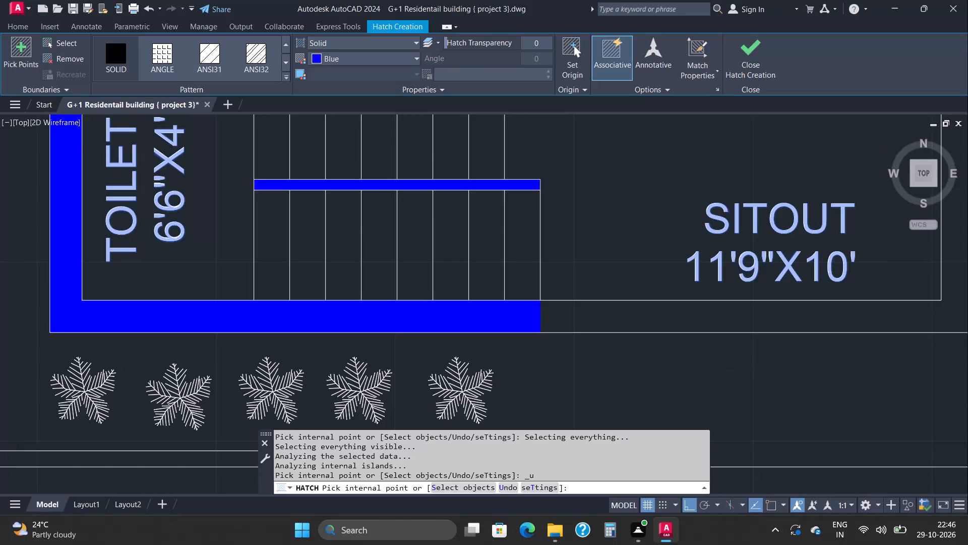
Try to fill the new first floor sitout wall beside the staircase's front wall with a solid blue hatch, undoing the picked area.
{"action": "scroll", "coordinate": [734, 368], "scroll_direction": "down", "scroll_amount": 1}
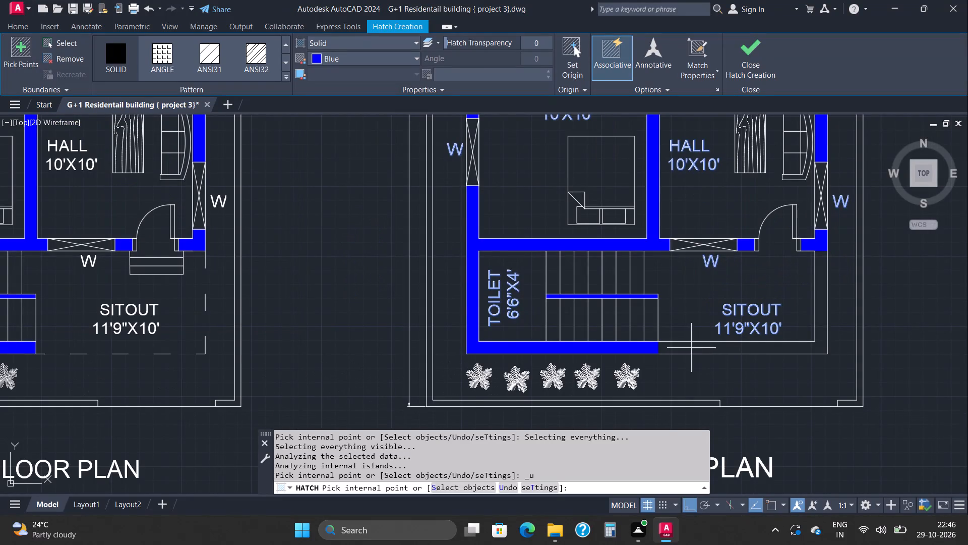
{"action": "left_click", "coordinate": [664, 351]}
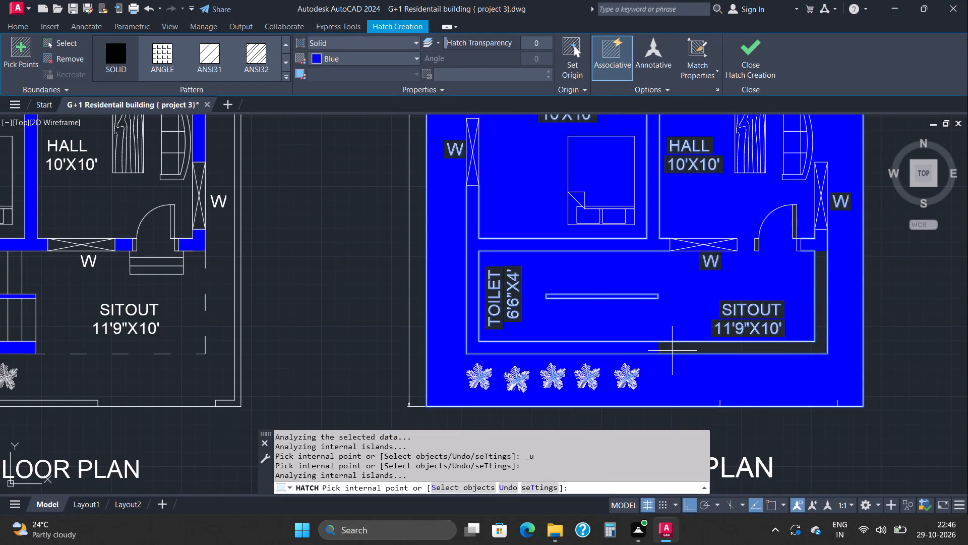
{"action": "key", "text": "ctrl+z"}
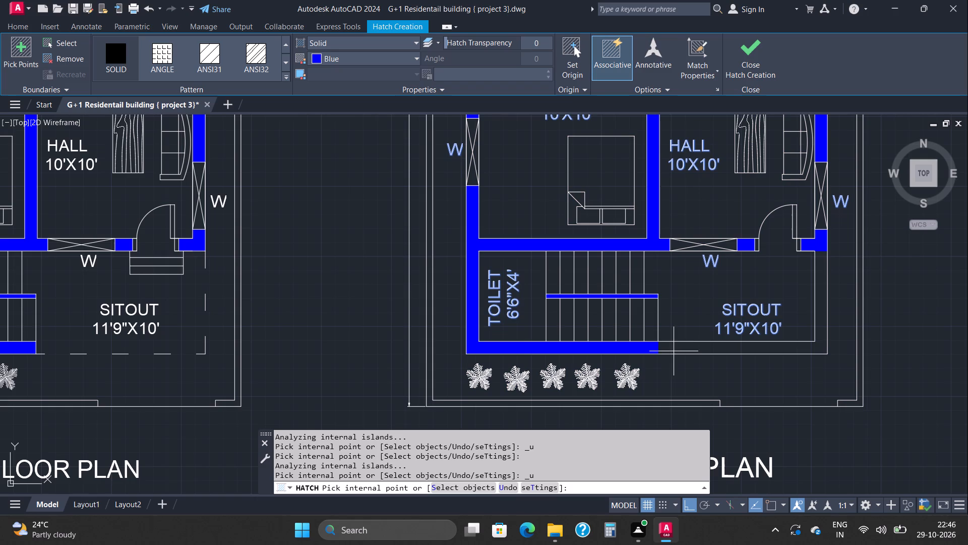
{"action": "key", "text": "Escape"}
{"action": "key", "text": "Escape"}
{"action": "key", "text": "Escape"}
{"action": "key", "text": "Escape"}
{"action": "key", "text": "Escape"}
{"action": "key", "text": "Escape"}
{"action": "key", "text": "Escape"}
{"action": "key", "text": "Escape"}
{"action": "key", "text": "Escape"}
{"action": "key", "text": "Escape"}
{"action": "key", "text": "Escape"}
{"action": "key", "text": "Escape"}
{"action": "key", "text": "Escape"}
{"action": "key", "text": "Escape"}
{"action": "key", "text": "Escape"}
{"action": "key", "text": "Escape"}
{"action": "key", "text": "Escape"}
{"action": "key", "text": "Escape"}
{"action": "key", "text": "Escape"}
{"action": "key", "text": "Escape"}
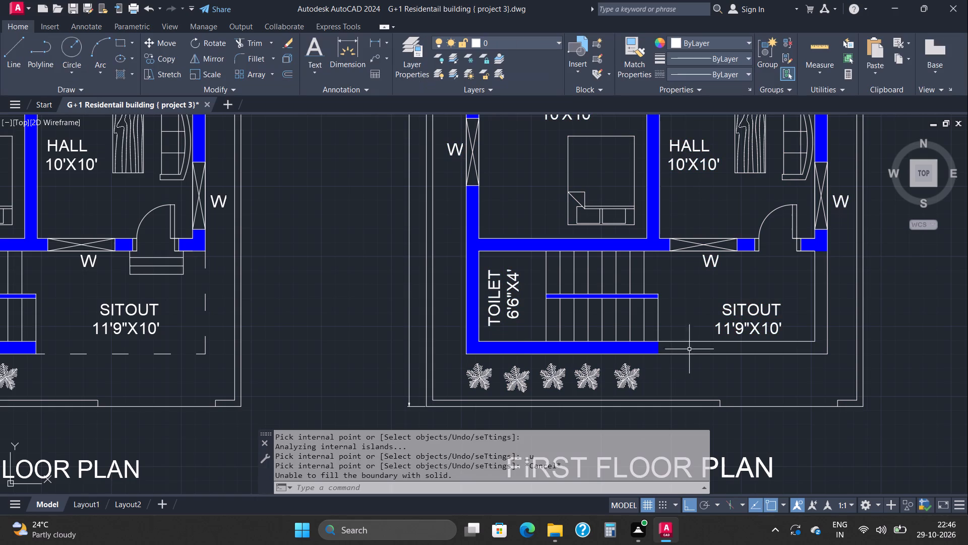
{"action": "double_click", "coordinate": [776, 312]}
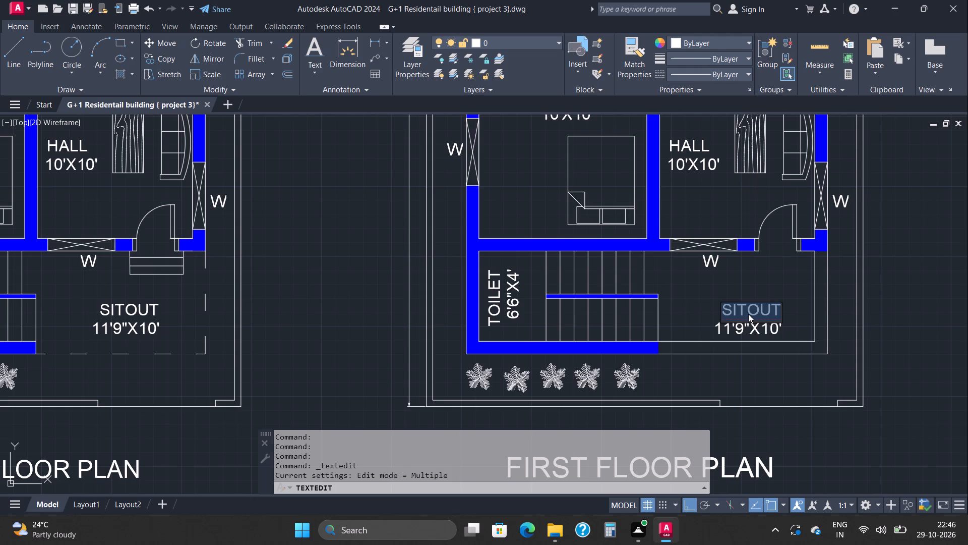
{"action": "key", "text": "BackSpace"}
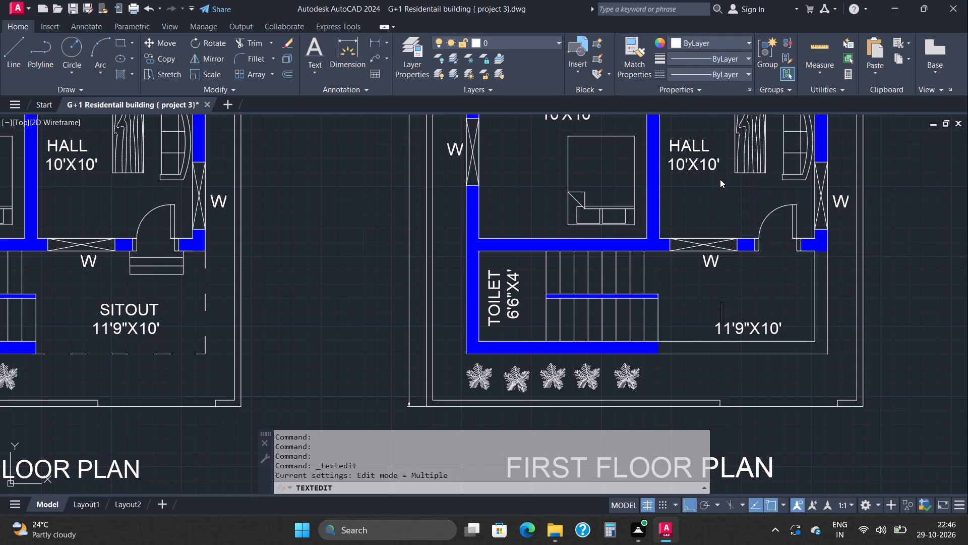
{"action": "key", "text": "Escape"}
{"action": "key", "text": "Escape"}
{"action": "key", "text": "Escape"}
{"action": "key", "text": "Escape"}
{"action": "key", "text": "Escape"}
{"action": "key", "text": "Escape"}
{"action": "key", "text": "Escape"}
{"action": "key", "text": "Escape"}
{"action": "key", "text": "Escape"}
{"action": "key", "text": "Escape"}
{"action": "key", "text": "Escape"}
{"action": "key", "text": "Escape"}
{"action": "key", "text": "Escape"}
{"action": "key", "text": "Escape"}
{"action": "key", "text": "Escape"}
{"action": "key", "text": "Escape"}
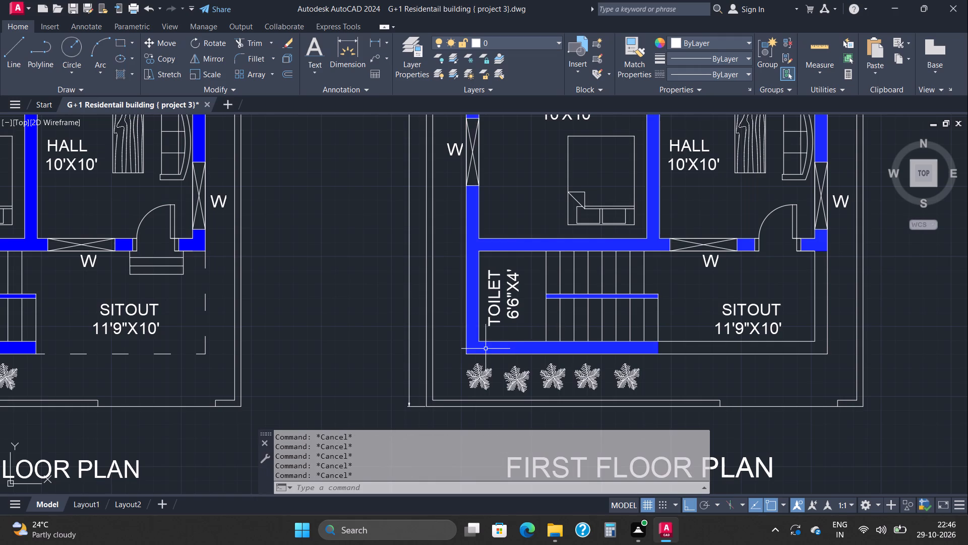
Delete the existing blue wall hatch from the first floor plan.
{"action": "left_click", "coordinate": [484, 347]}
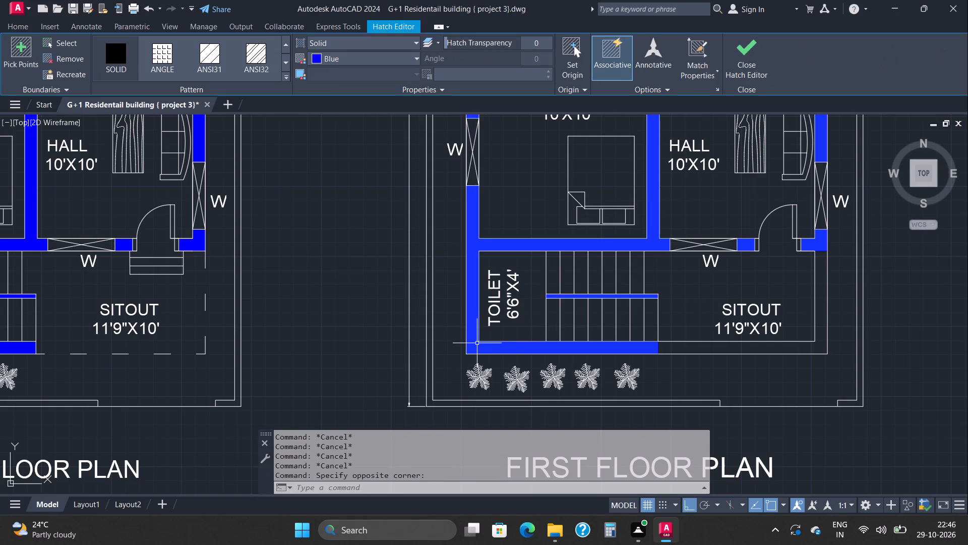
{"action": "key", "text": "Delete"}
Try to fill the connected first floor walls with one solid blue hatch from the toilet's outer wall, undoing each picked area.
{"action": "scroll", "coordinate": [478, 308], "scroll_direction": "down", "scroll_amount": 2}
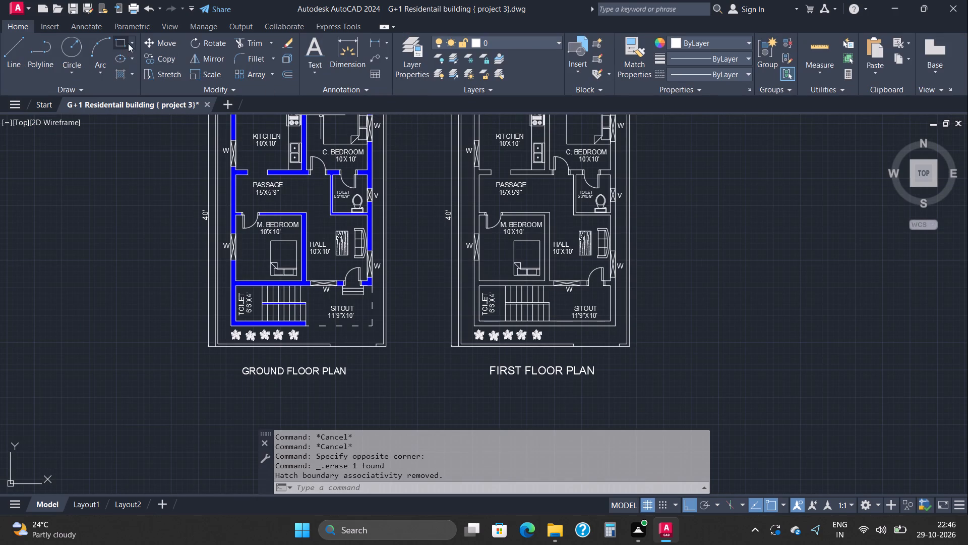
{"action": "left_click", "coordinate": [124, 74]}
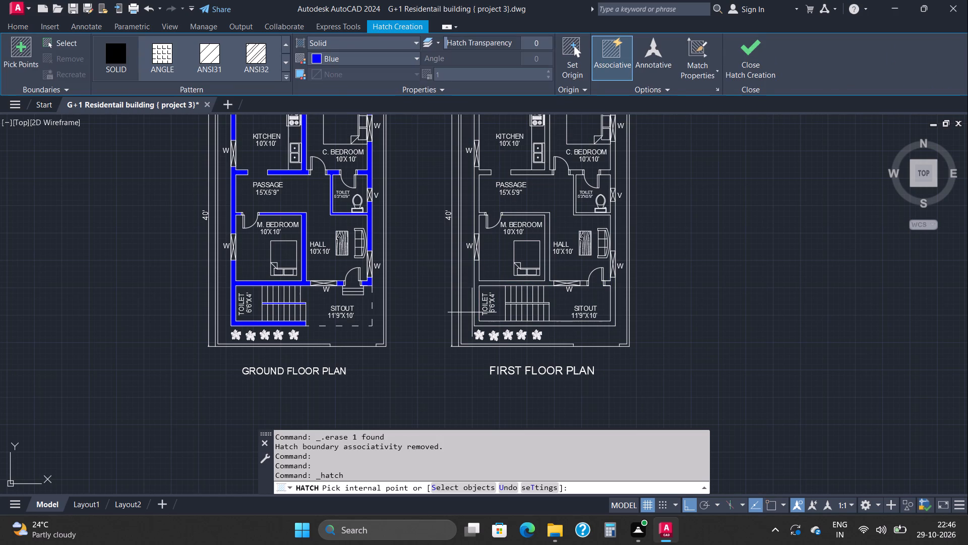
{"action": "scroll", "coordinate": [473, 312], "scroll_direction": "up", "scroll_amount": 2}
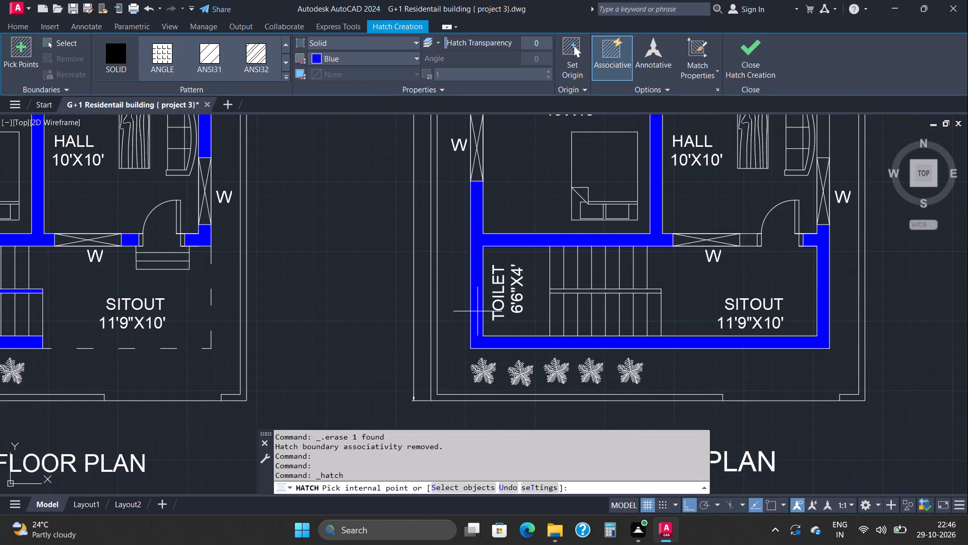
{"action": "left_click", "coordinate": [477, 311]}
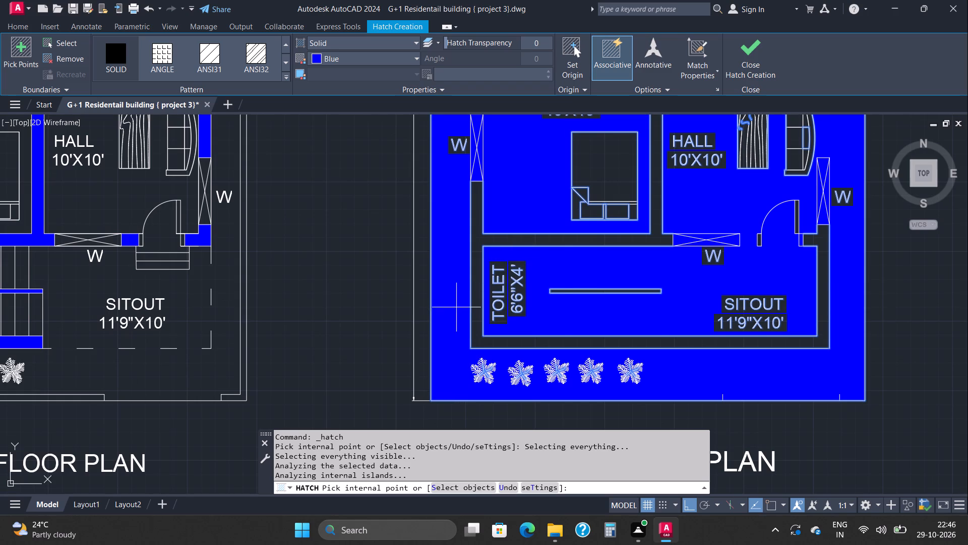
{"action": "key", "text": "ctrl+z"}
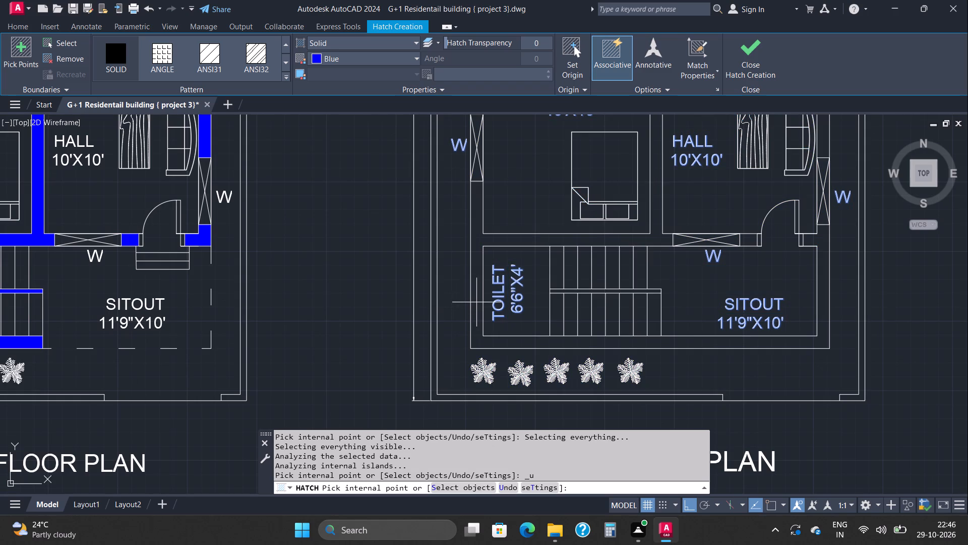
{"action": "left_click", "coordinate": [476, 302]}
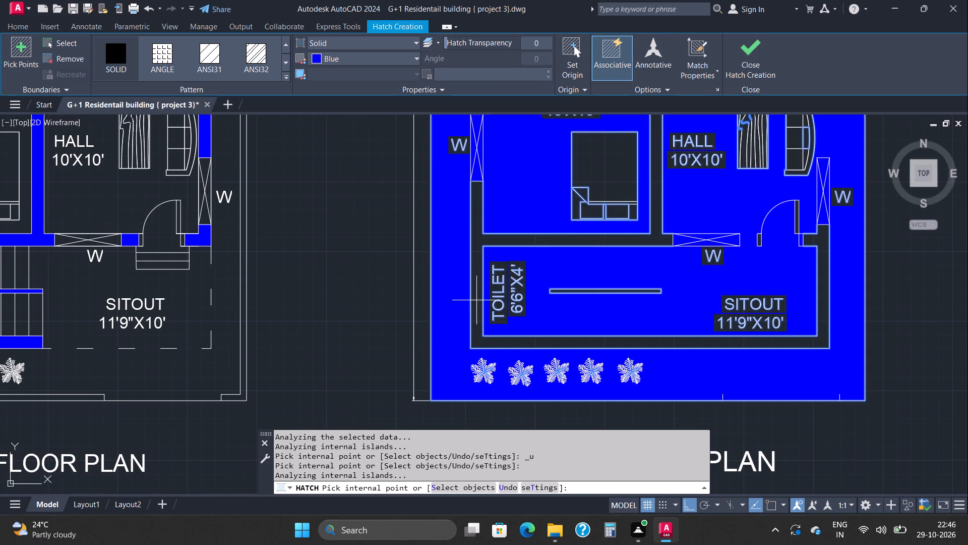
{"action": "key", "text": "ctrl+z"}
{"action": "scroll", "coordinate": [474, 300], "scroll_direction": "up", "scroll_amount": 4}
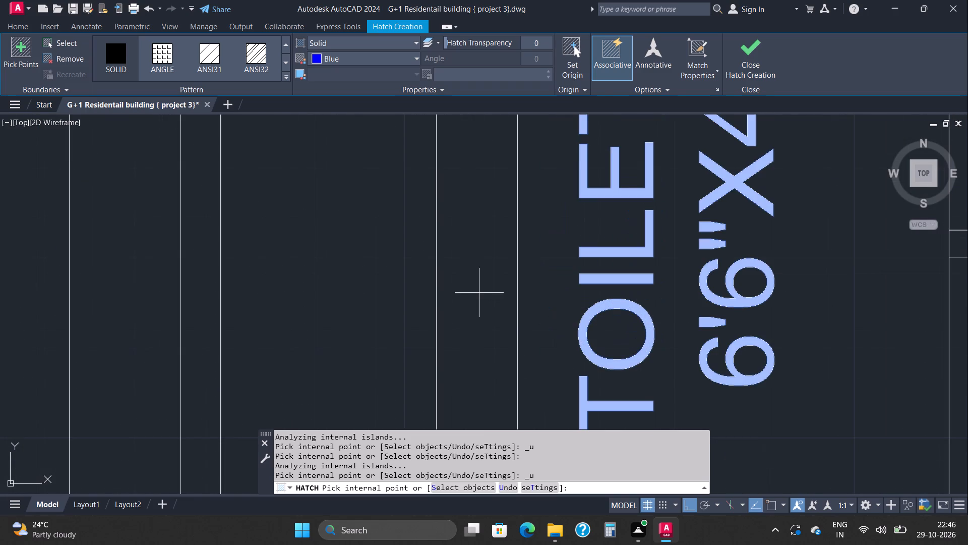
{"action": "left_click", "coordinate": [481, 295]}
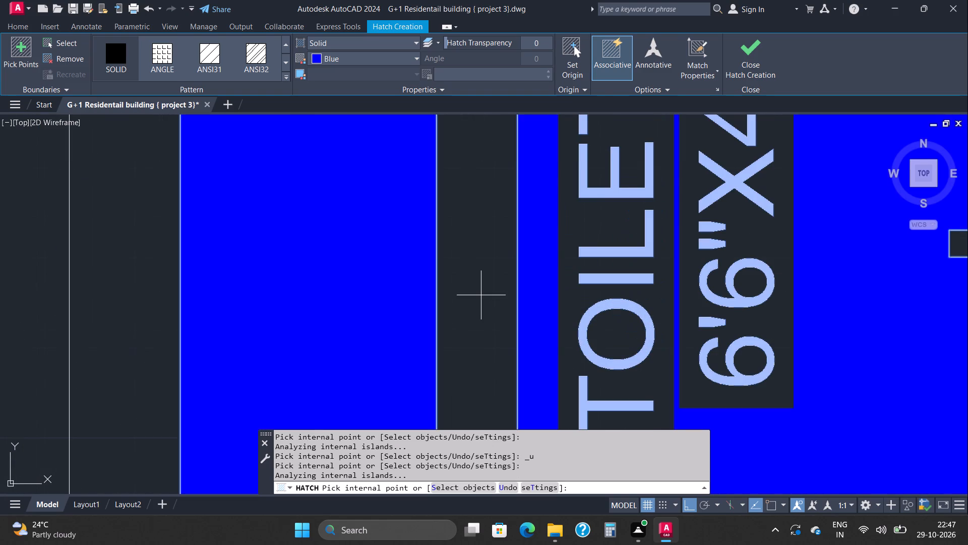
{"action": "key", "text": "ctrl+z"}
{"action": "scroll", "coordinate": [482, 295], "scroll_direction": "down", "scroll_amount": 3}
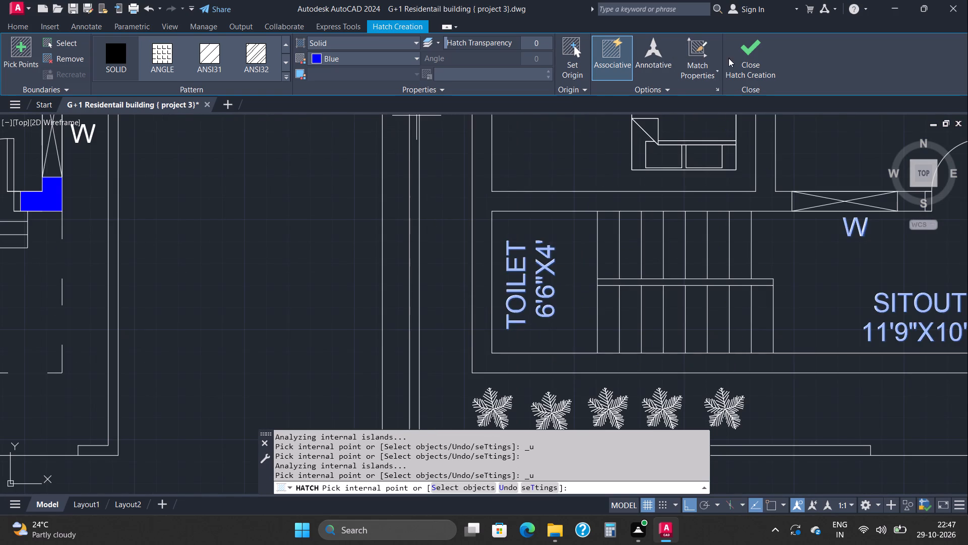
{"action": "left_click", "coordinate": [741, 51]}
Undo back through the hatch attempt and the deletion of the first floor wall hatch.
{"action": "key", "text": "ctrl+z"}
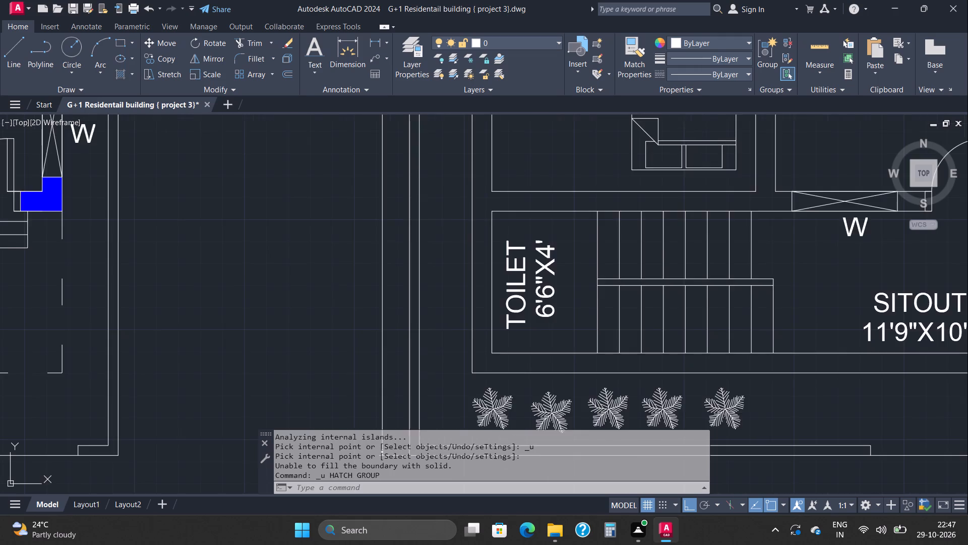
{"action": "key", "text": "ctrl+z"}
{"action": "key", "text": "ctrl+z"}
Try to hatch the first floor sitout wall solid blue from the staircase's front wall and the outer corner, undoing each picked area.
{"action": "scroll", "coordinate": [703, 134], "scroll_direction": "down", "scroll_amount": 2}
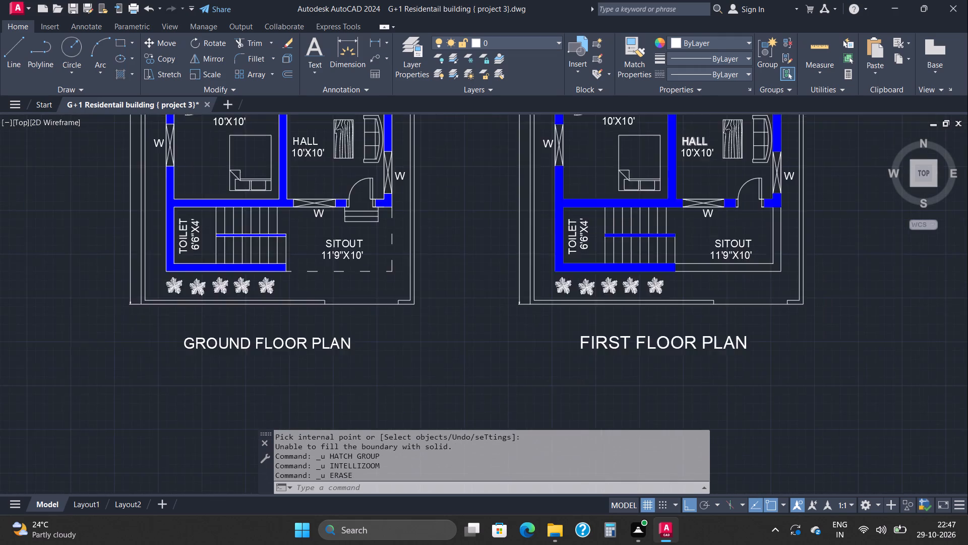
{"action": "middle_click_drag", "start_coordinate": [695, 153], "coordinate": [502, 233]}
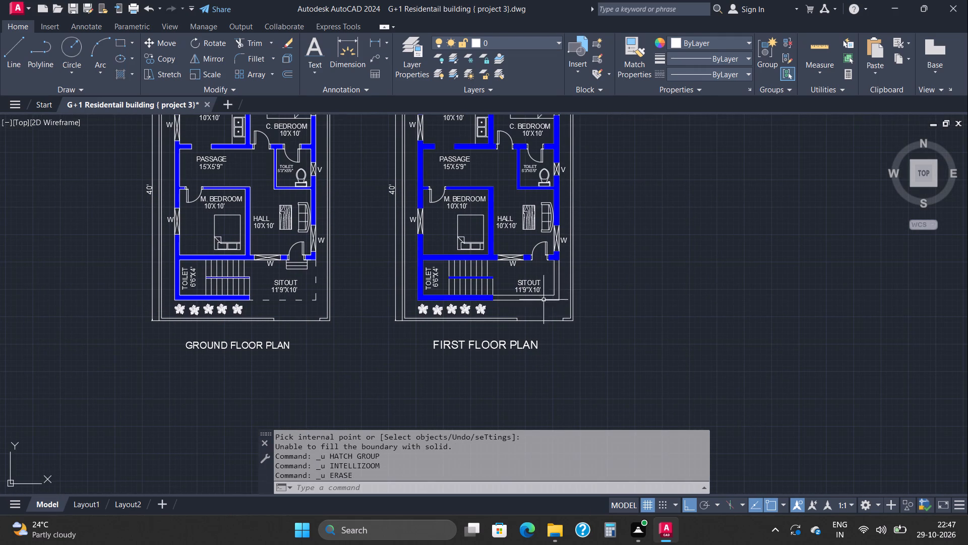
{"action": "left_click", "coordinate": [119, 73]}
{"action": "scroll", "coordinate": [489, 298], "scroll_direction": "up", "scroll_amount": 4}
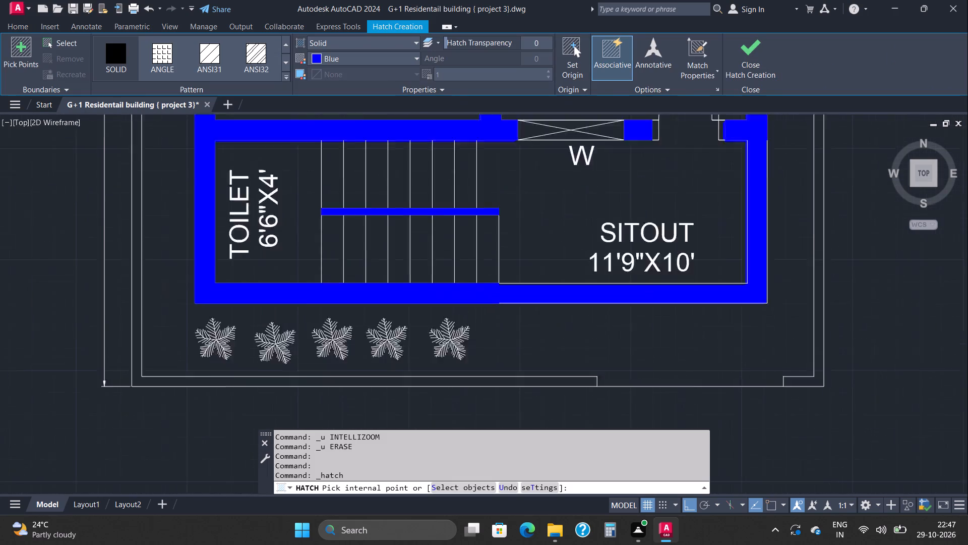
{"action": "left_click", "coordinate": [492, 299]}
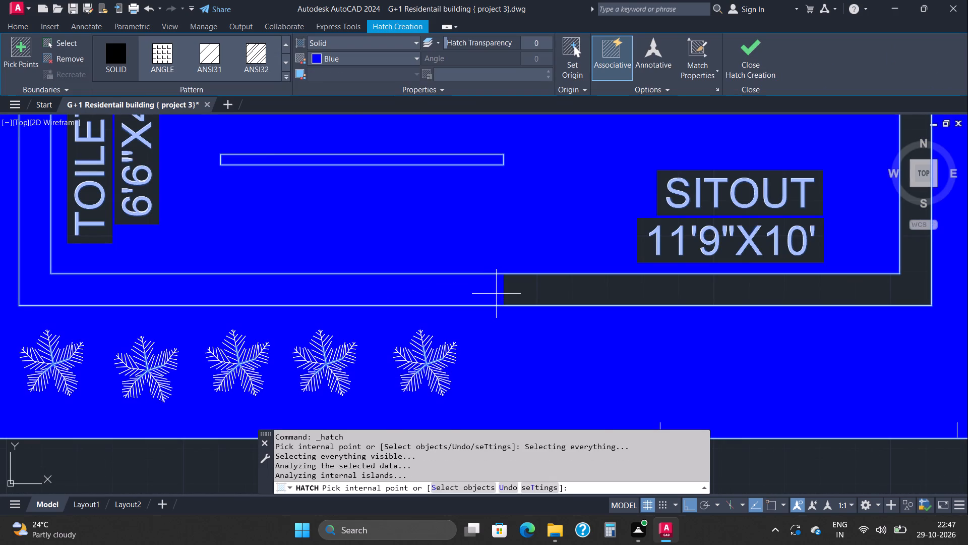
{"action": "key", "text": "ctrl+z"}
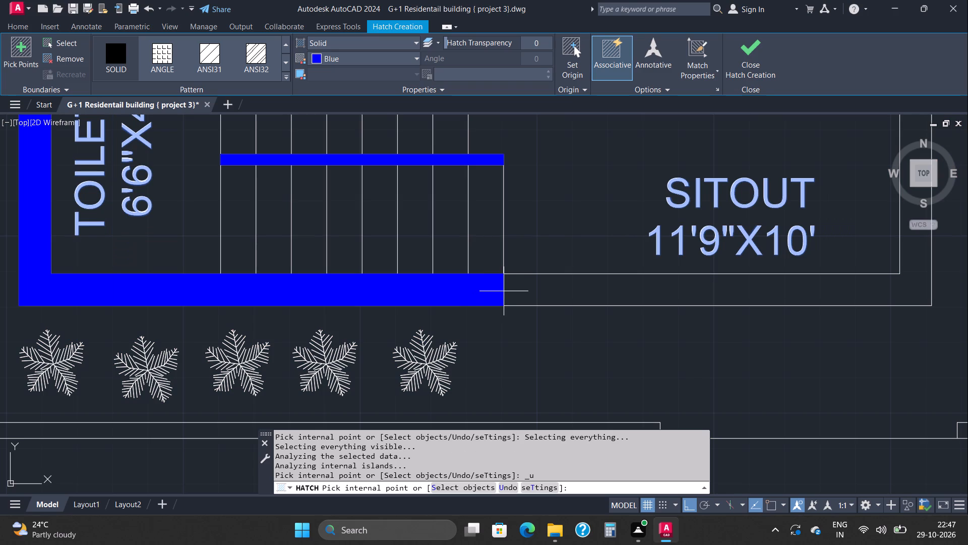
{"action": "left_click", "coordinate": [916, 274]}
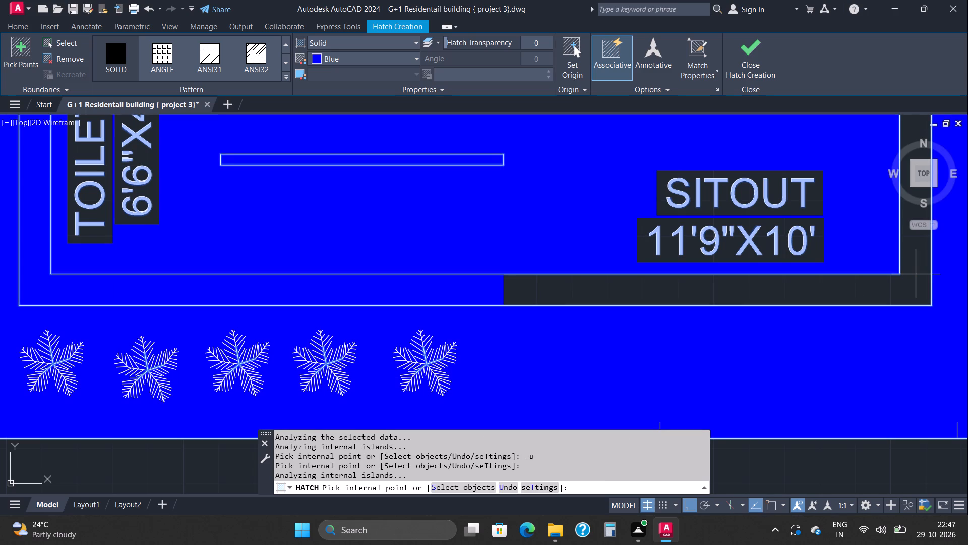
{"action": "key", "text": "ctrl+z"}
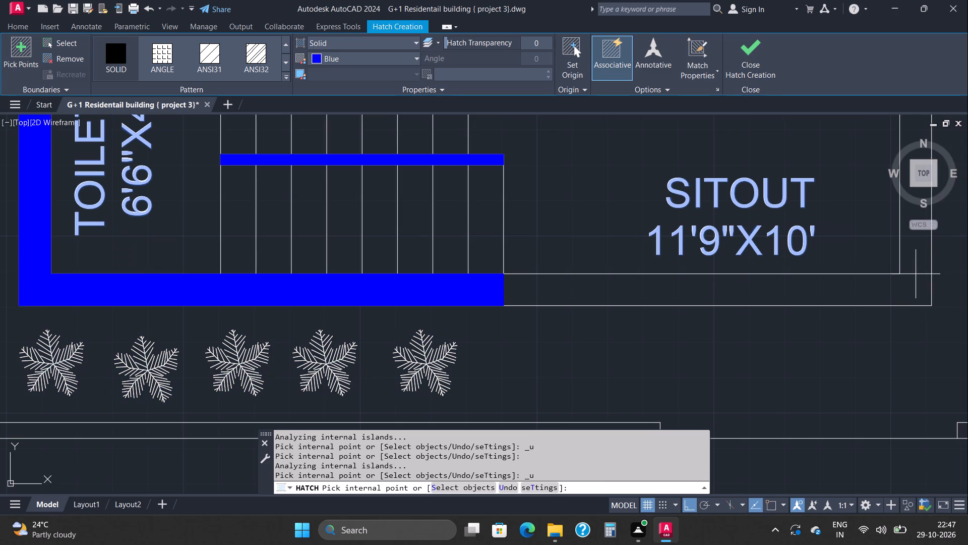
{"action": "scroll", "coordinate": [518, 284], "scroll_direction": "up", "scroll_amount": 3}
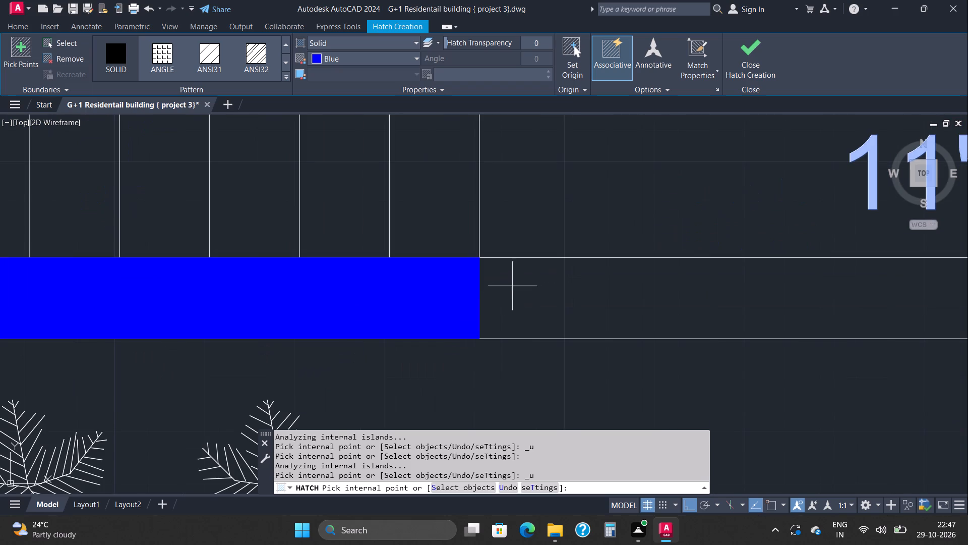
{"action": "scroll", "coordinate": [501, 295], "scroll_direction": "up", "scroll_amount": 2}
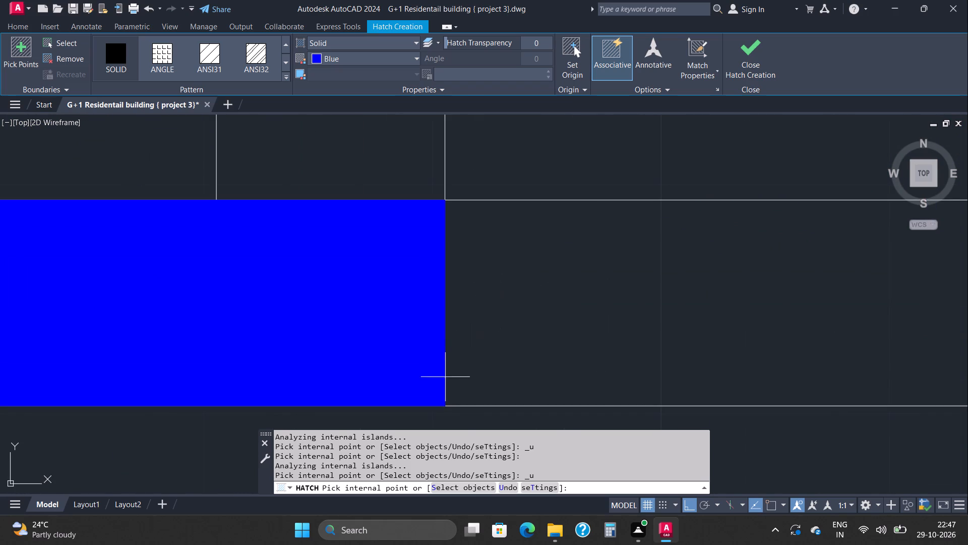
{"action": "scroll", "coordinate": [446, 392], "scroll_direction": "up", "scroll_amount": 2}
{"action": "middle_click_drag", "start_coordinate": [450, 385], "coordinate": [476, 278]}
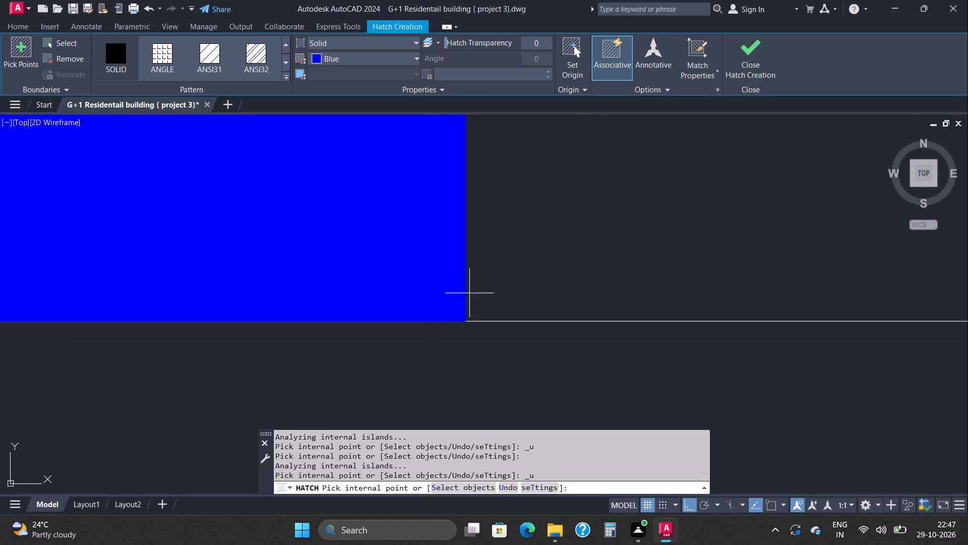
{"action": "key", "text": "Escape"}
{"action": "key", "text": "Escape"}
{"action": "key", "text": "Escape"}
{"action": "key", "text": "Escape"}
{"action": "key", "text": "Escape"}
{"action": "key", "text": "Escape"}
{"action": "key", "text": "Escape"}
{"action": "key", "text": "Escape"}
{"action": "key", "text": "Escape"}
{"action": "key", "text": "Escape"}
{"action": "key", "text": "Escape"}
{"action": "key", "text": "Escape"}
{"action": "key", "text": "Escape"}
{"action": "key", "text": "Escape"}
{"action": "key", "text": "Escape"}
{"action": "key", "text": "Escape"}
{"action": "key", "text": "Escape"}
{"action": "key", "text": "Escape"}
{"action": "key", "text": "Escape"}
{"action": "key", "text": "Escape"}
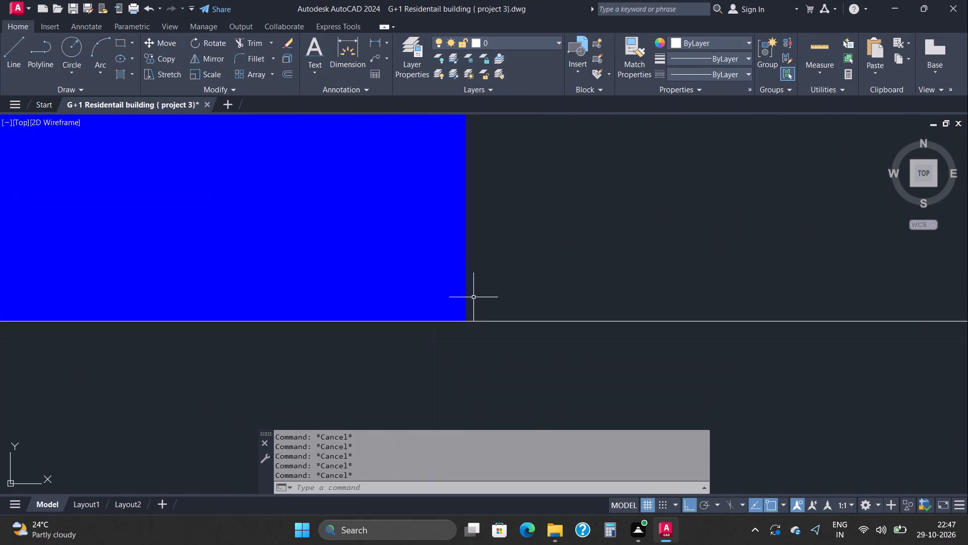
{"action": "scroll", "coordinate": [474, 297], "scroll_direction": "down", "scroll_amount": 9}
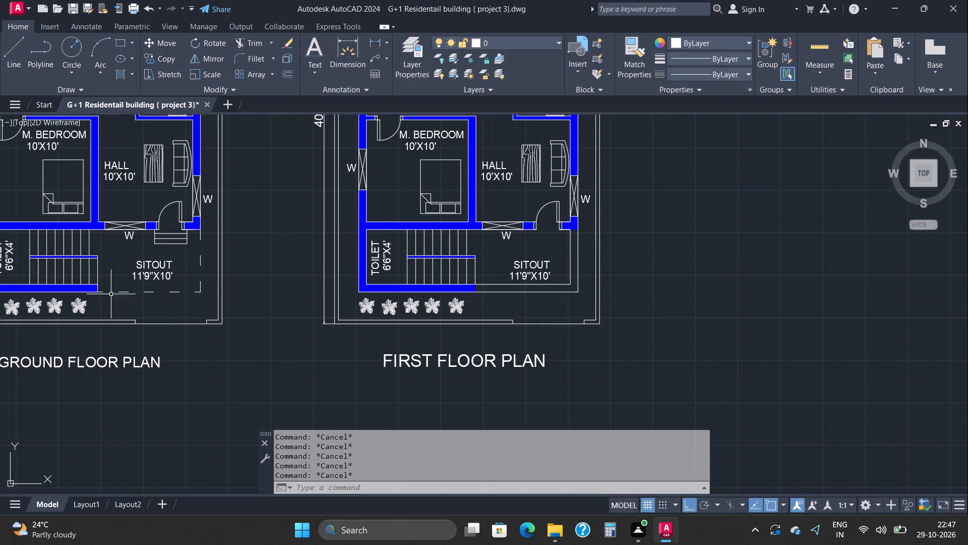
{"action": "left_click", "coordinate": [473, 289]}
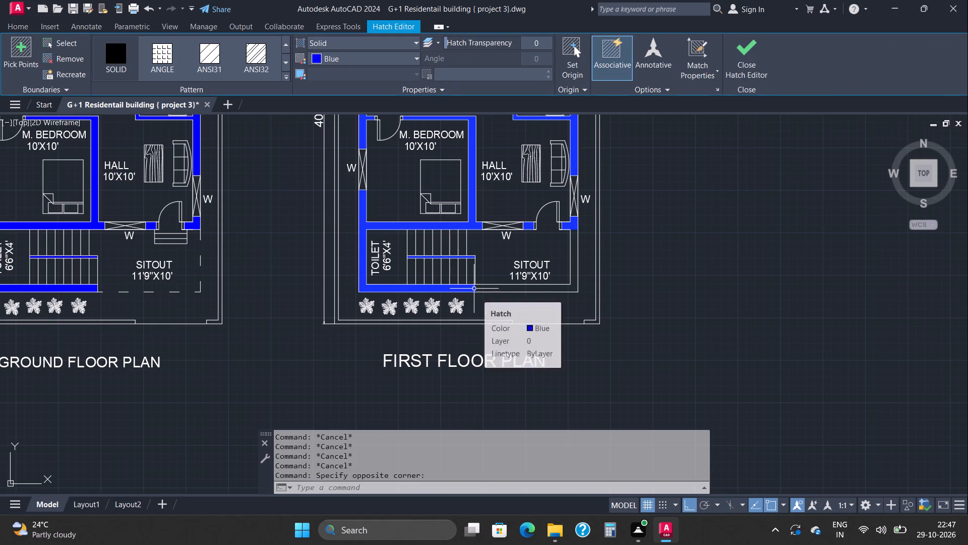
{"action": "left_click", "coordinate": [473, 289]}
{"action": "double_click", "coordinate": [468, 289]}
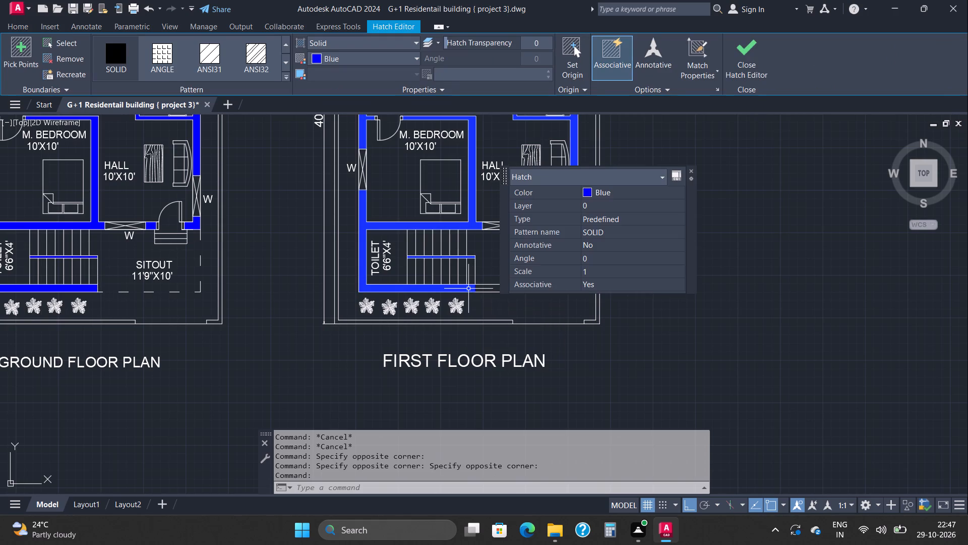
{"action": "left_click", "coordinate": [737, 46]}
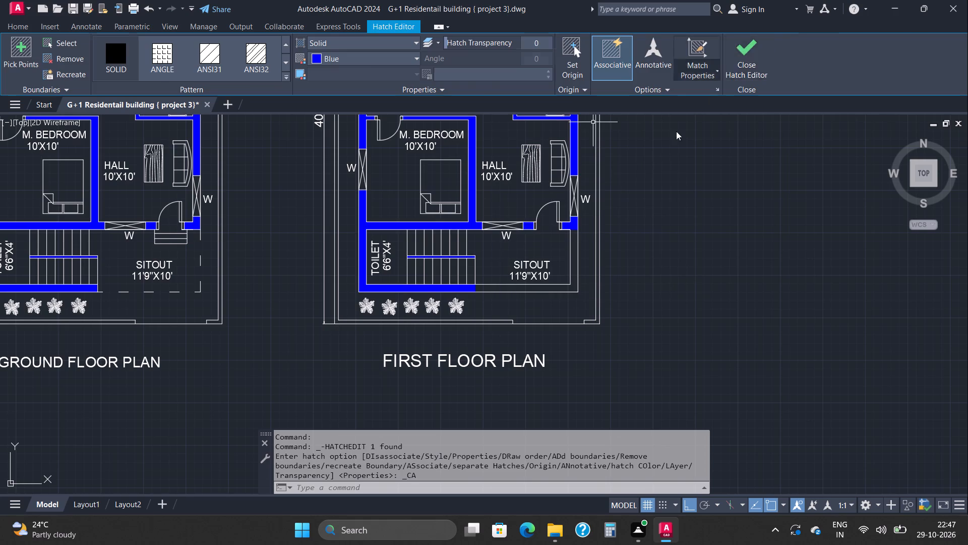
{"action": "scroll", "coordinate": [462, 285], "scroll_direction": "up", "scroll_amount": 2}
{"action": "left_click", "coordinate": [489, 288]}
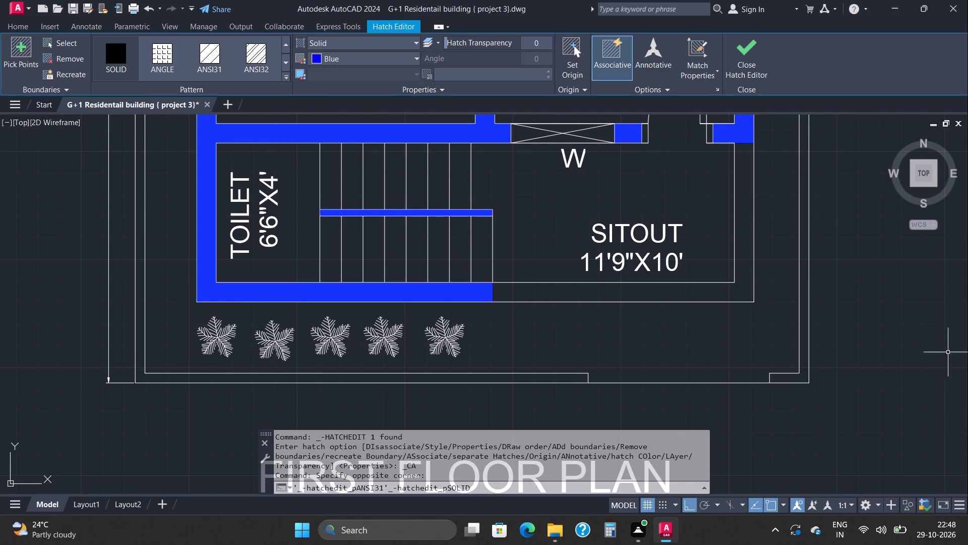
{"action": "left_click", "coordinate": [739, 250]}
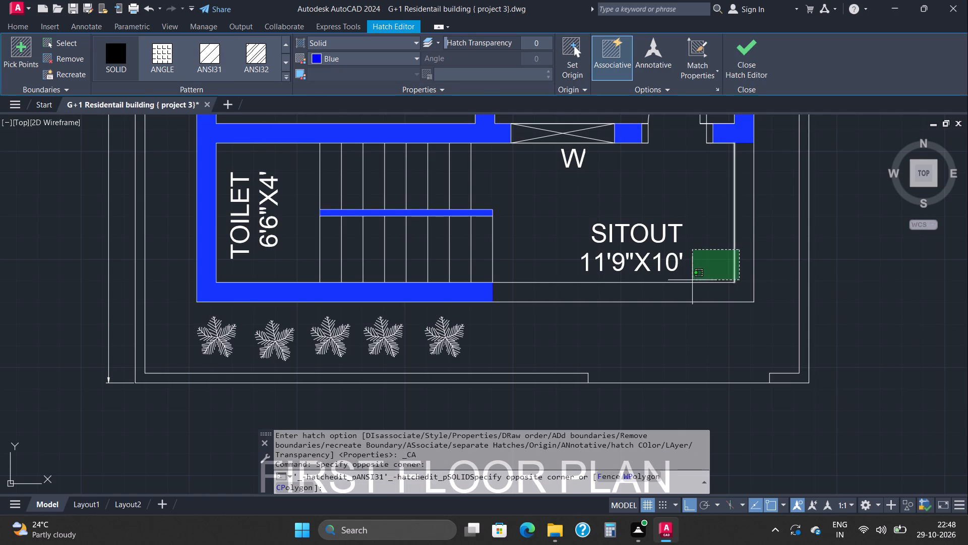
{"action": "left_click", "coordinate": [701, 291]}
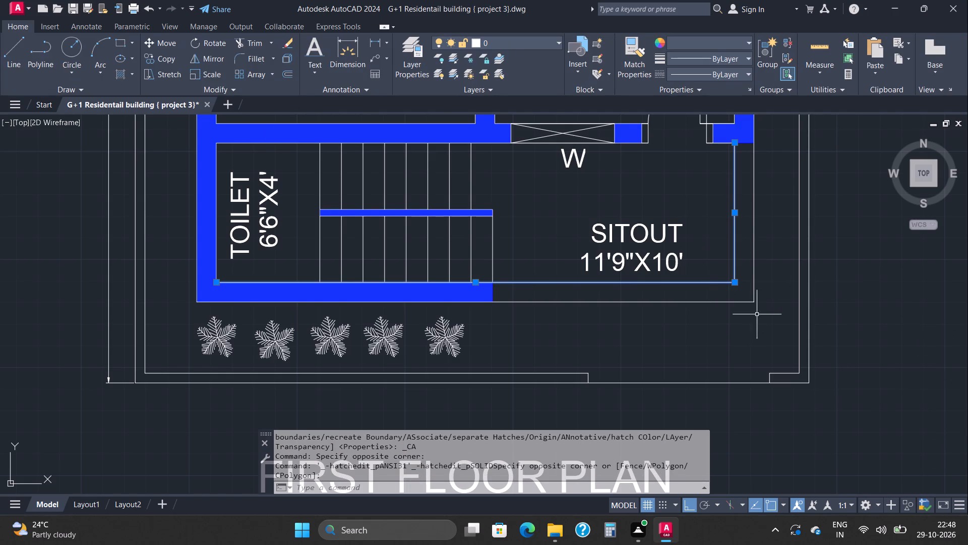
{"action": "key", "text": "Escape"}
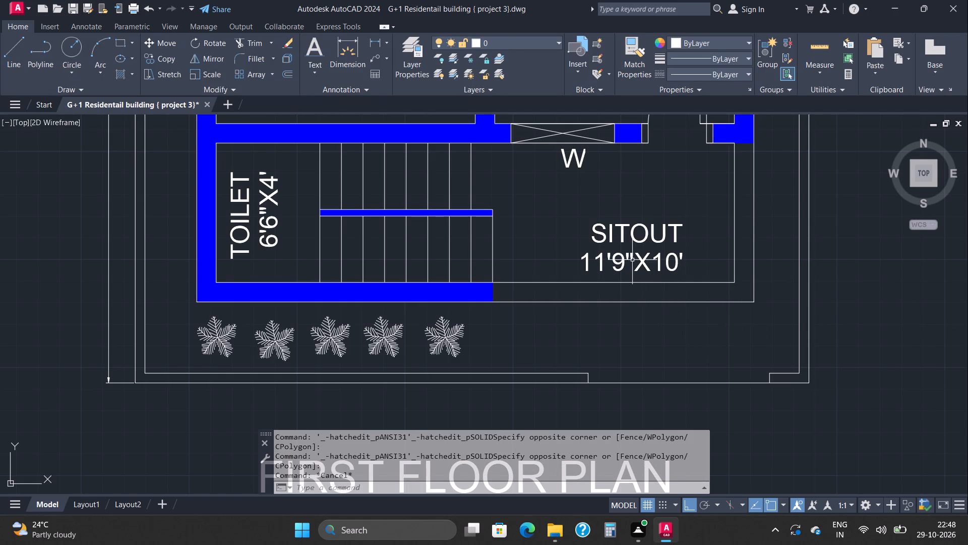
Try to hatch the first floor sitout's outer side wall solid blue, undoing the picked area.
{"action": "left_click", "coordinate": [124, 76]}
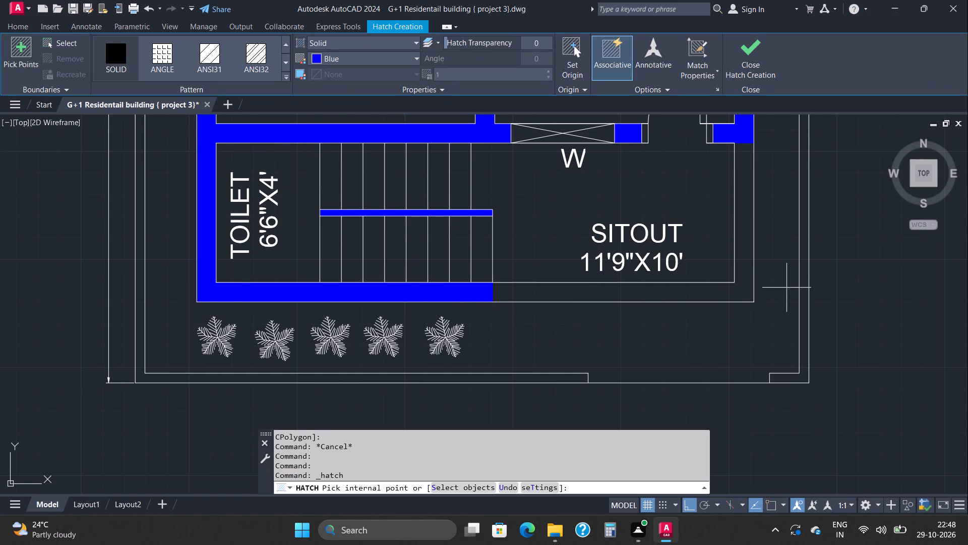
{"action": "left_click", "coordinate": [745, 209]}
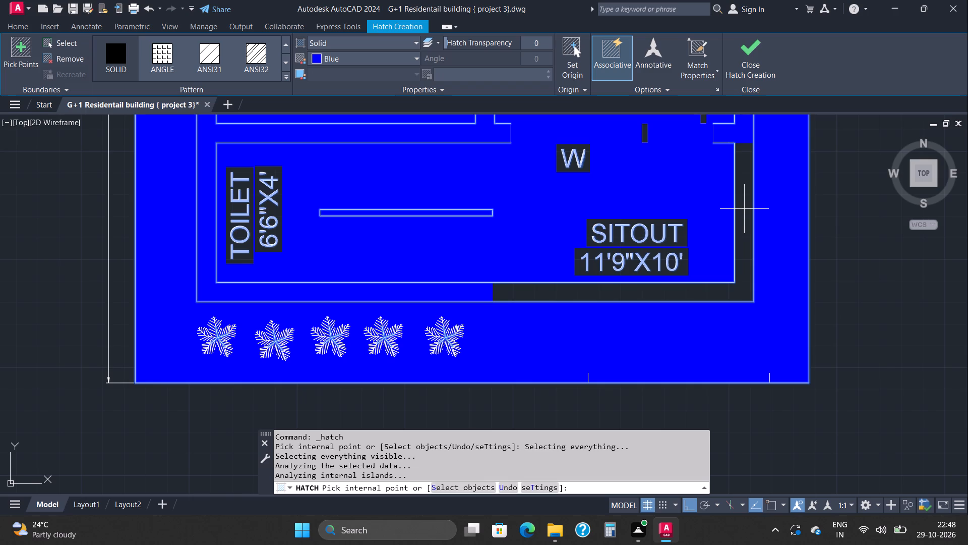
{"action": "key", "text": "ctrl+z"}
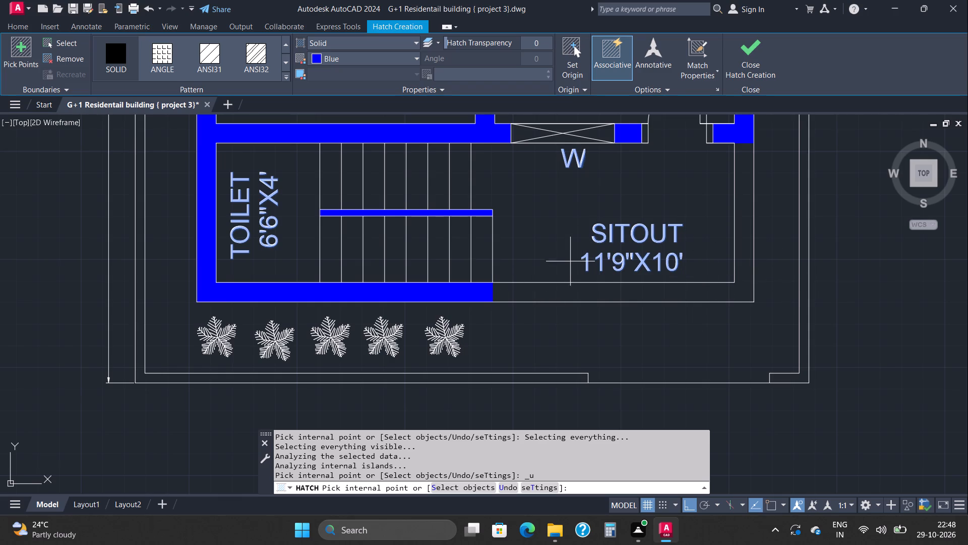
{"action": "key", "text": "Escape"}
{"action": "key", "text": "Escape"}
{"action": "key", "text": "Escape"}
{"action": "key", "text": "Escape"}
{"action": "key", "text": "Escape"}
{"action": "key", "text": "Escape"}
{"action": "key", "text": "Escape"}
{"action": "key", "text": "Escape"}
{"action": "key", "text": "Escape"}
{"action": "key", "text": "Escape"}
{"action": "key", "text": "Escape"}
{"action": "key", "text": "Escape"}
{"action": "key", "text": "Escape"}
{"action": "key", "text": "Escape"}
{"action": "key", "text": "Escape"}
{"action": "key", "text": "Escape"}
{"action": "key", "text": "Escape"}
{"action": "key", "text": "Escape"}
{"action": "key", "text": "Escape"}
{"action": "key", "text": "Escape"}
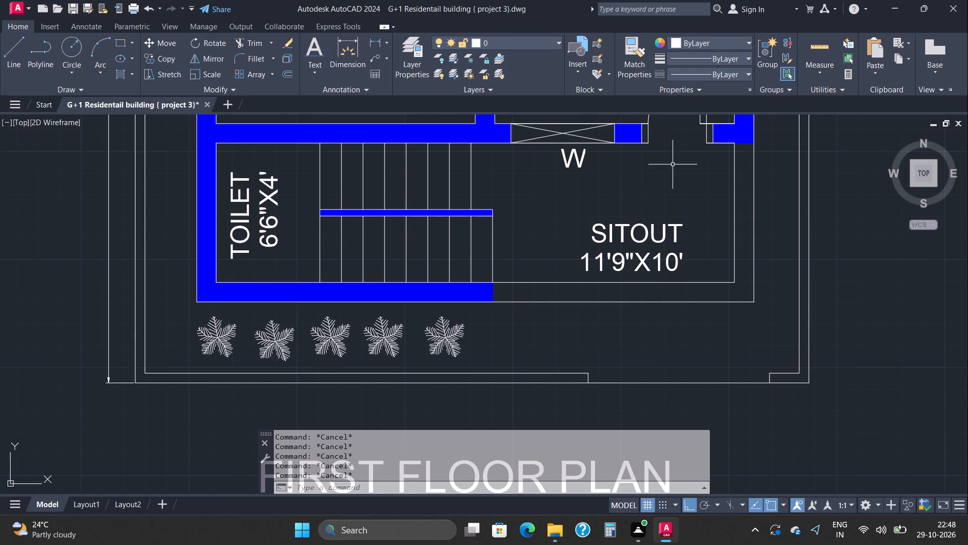
Draw a closing line across the front wall where the existing blue hatch ends beside the staircase.
{"action": "key", "text": "comma"}
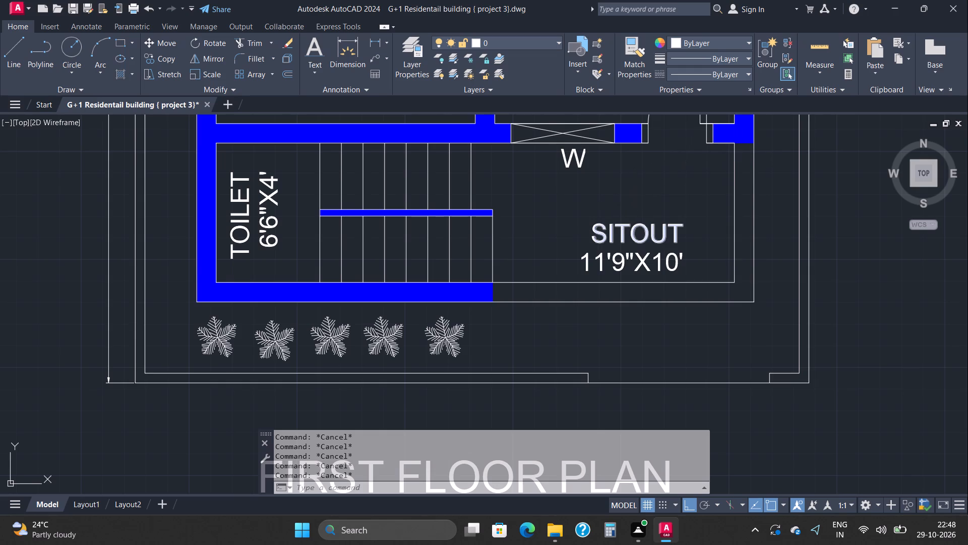
{"action": "key", "text": "l"}
{"action": "key", "text": "Return"}
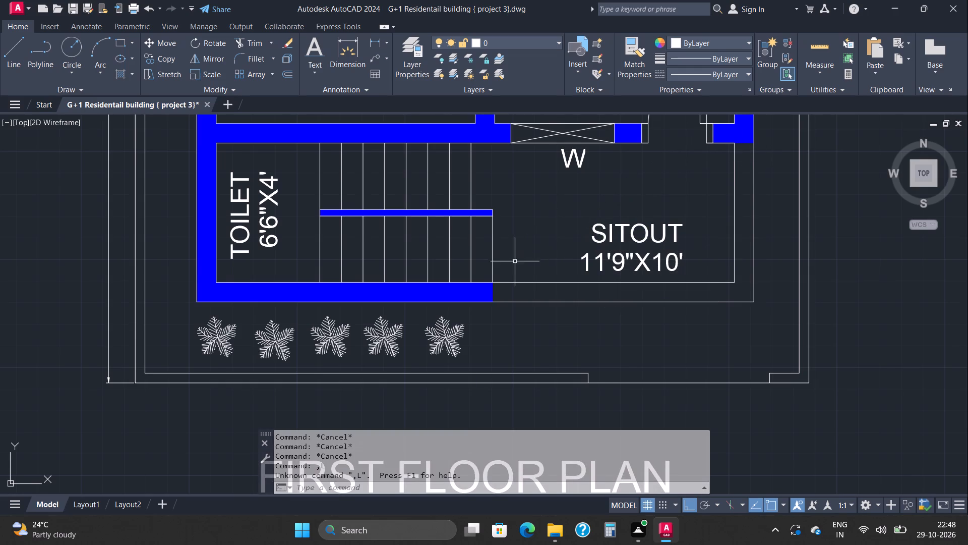
{"action": "scroll", "coordinate": [487, 288], "scroll_direction": "up", "scroll_amount": 3}
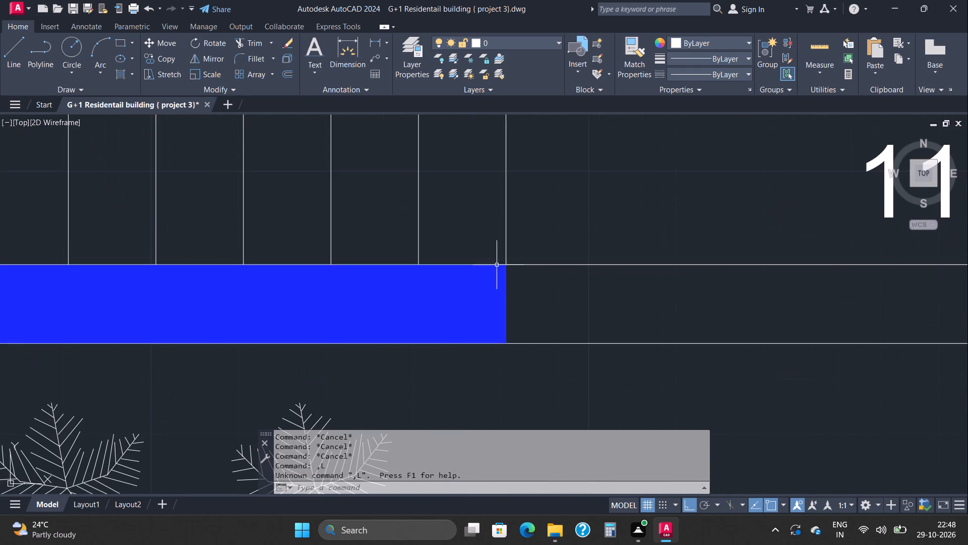
{"action": "key", "text": "Escape"}
{"action": "key", "text": "Escape"}
{"action": "key", "text": "Escape"}
{"action": "key", "text": "Escape"}
{"action": "key", "text": "Escape"}
{"action": "key", "text": "Escape"}
{"action": "key", "text": "Escape"}
{"action": "key", "text": "Escape"}
{"action": "key", "text": "Escape"}
{"action": "key", "text": "Escape"}
{"action": "key", "text": "Escape"}
{"action": "key", "text": "Escape"}
{"action": "key", "text": "Escape"}
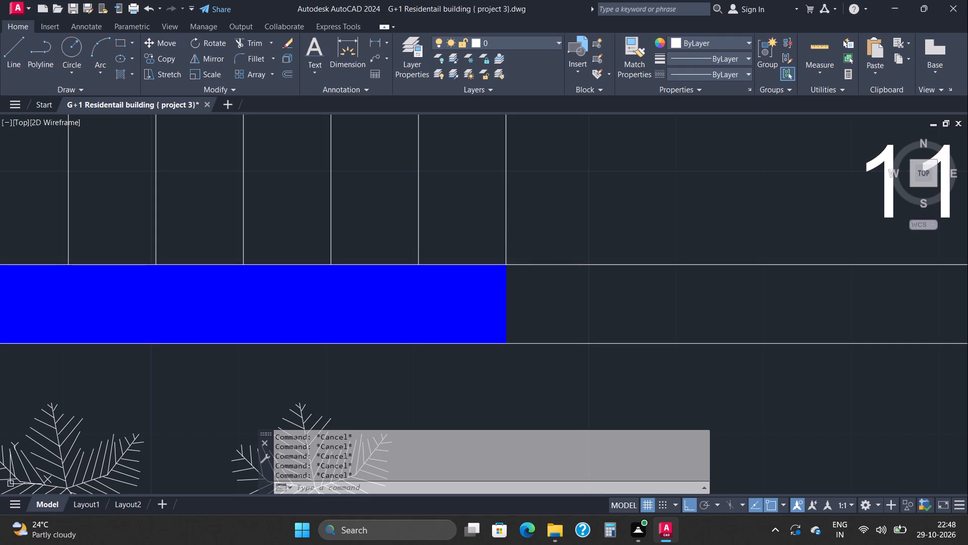
{"action": "key", "text": "l"}
{"action": "key", "text": "Return"}
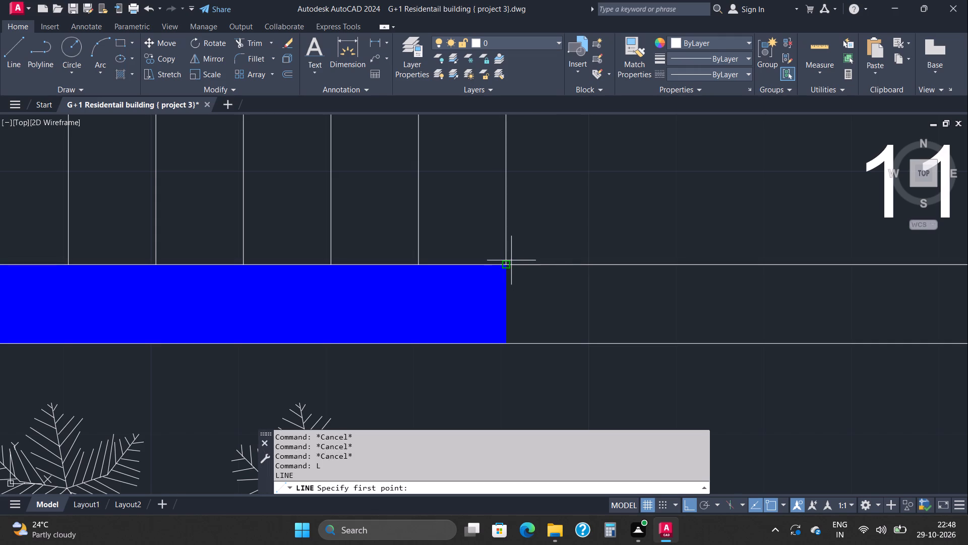
{"action": "left_click", "coordinate": [506, 266]}
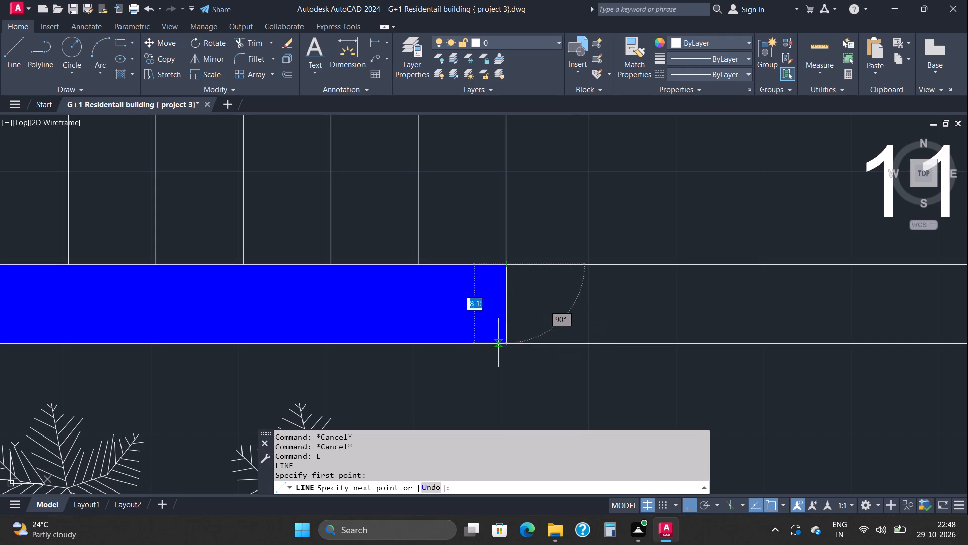
{"action": "left_click", "coordinate": [504, 341]}
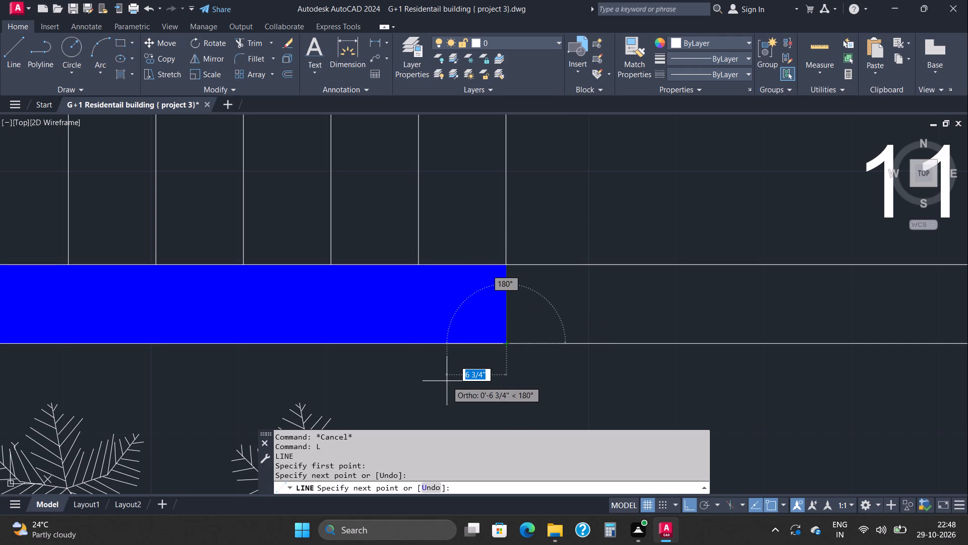
{"action": "key", "text": "Escape"}
{"action": "key", "text": "Escape"}
{"action": "key", "text": "Escape"}
{"action": "key", "text": "Escape"}
{"action": "key", "text": "Escape"}
{"action": "key", "text": "Escape"}
{"action": "key", "text": "Escape"}
Draw a closing line across the sitout's outer side wall where it meets the hall's hatched corner.
{"action": "scroll", "coordinate": [446, 372], "scroll_direction": "down", "scroll_amount": 3}
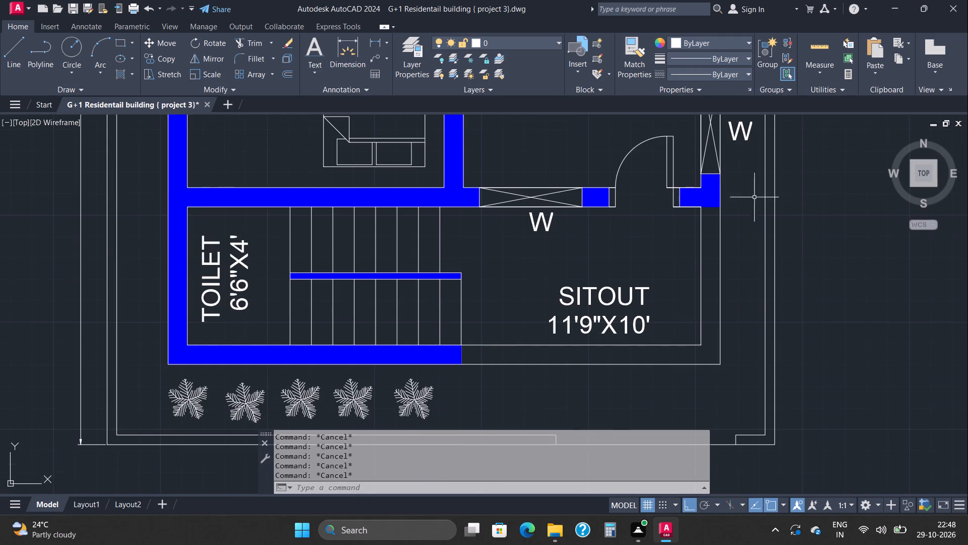
{"action": "scroll", "coordinate": [715, 196], "scroll_direction": "up", "scroll_amount": 3}
{"action": "key", "text": "l"}
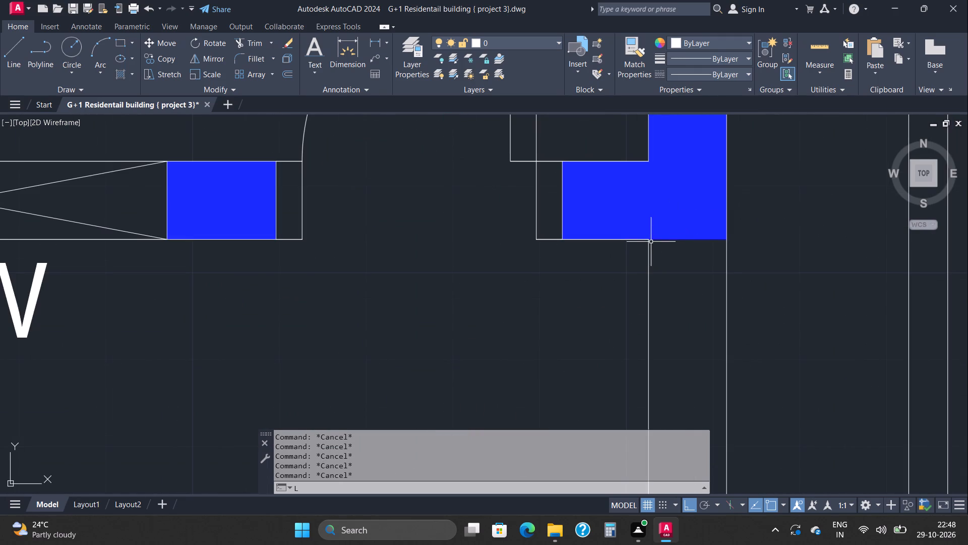
{"action": "key", "text": "Return"}
{"action": "left_click", "coordinate": [649, 242]}
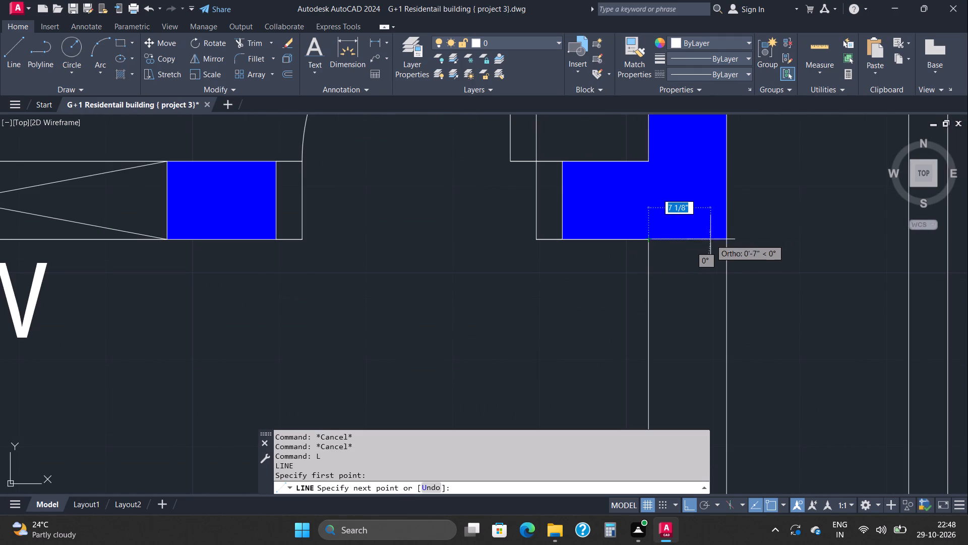
{"action": "left_click", "coordinate": [725, 240]}
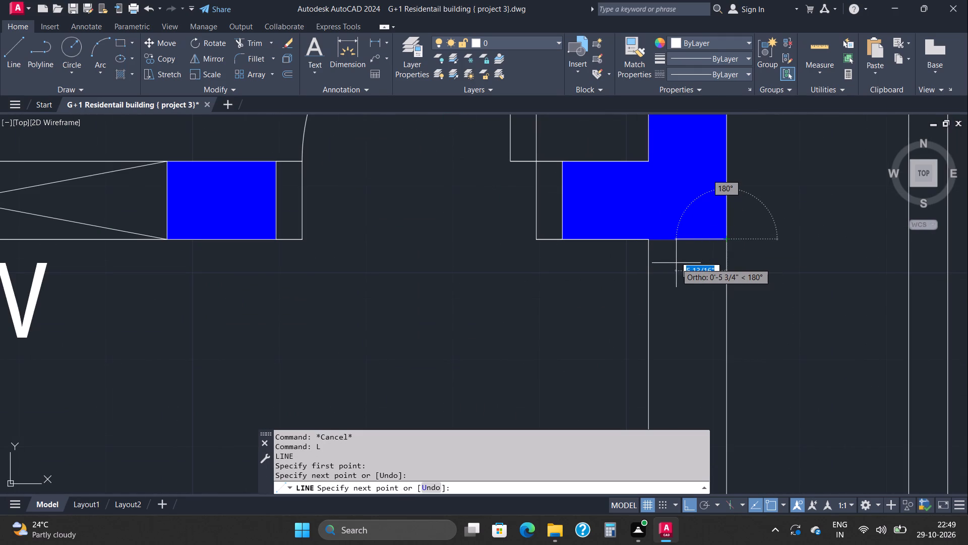
{"action": "key", "text": "Escape"}
{"action": "key", "text": "Escape"}
{"action": "key", "text": "Escape"}
{"action": "key", "text": "Escape"}
{"action": "key", "text": "Escape"}
{"action": "key", "text": "Escape"}
{"action": "key", "text": "Escape"}
{"action": "key", "text": "Escape"}
{"action": "key", "text": "Escape"}
{"action": "key", "text": "Escape"}
{"action": "key", "text": "Escape"}
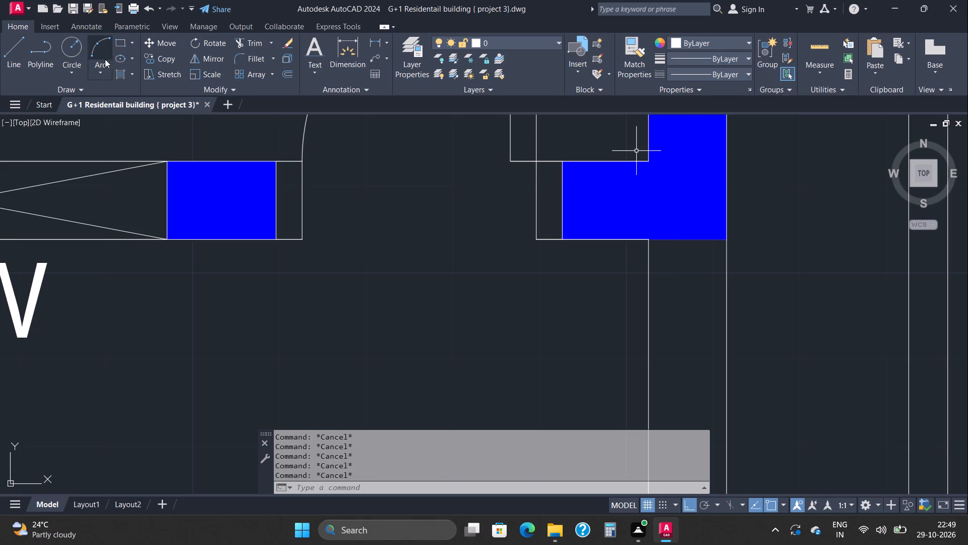
Hatch the L-shaped sitout wall between the two closing lines with a solid blue fill.
{"action": "left_click", "coordinate": [117, 74]}
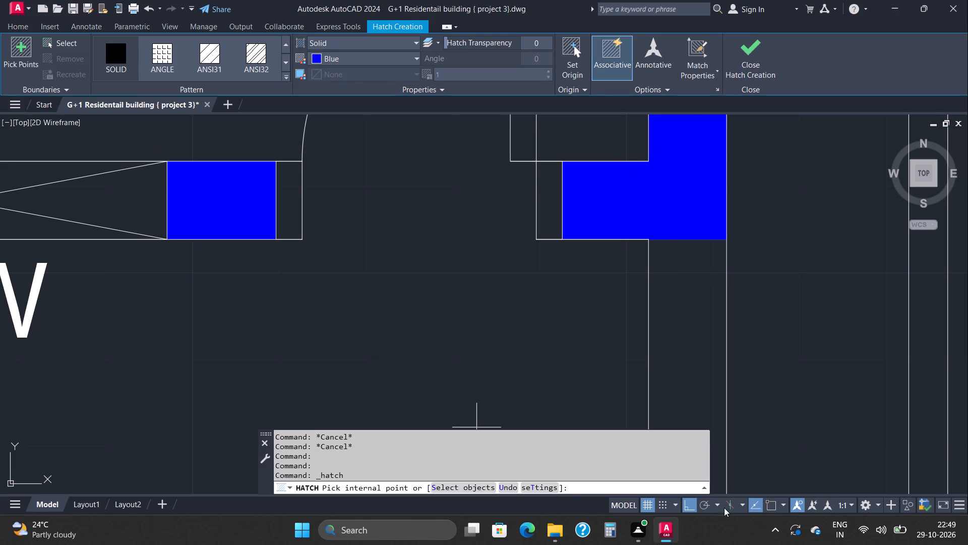
{"action": "middle_click_drag", "start_coordinate": [713, 371], "coordinate": [771, 250]}
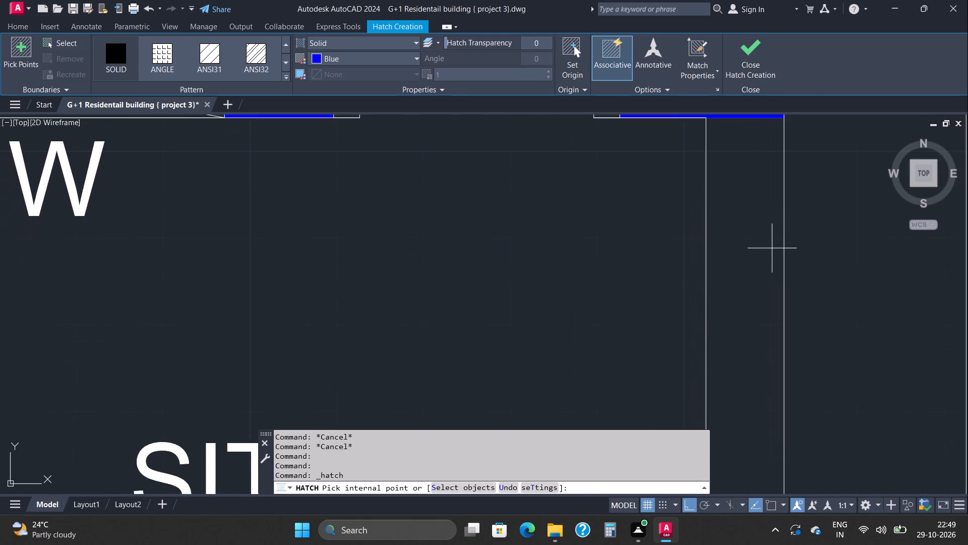
{"action": "scroll", "coordinate": [772, 248], "scroll_direction": "down", "scroll_amount": 3}
{"action": "left_click", "coordinate": [763, 291]}
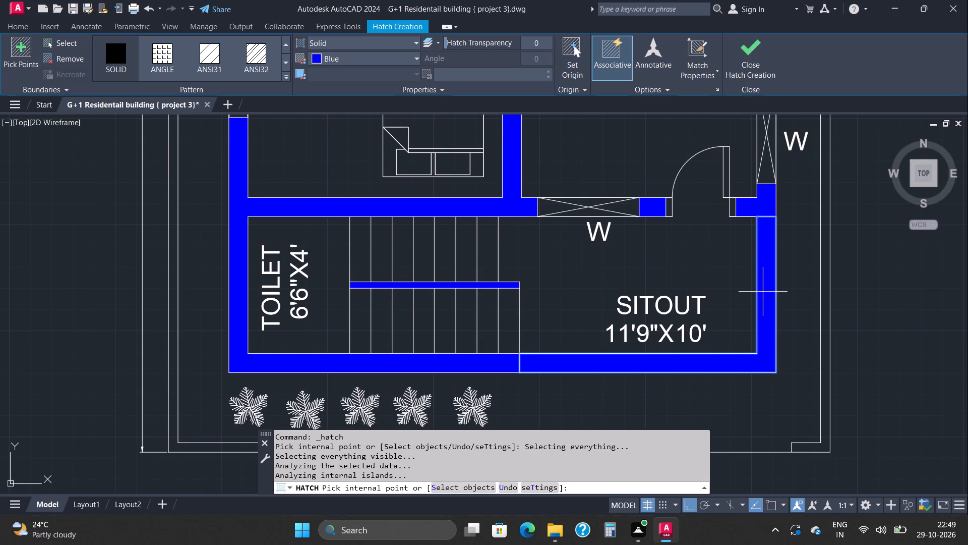
{"action": "key", "text": "Escape"}
{"action": "key", "text": "Escape"}
{"action": "key", "text": "Escape"}
{"action": "key", "text": "Escape"}
{"action": "key", "text": "Escape"}
{"action": "key", "text": "Escape"}
{"action": "key", "text": "Escape"}
{"action": "key", "text": "Escape"}
{"action": "key", "text": "Escape"}
{"action": "key", "text": "Escape"}
{"action": "key", "text": "Escape"}
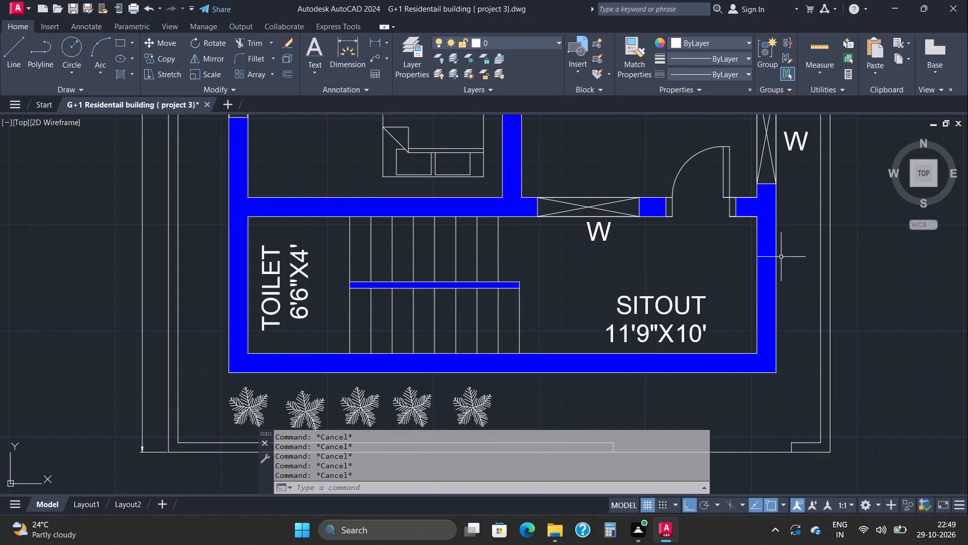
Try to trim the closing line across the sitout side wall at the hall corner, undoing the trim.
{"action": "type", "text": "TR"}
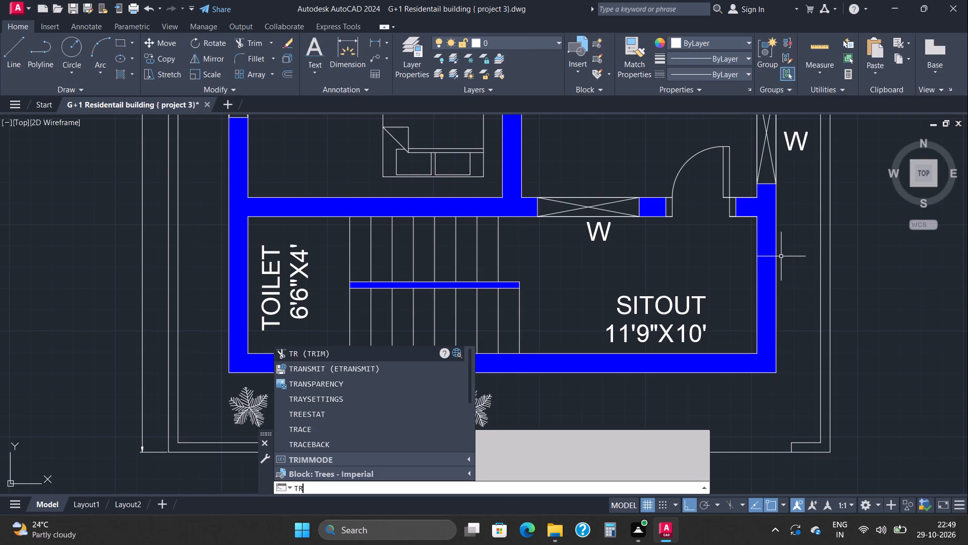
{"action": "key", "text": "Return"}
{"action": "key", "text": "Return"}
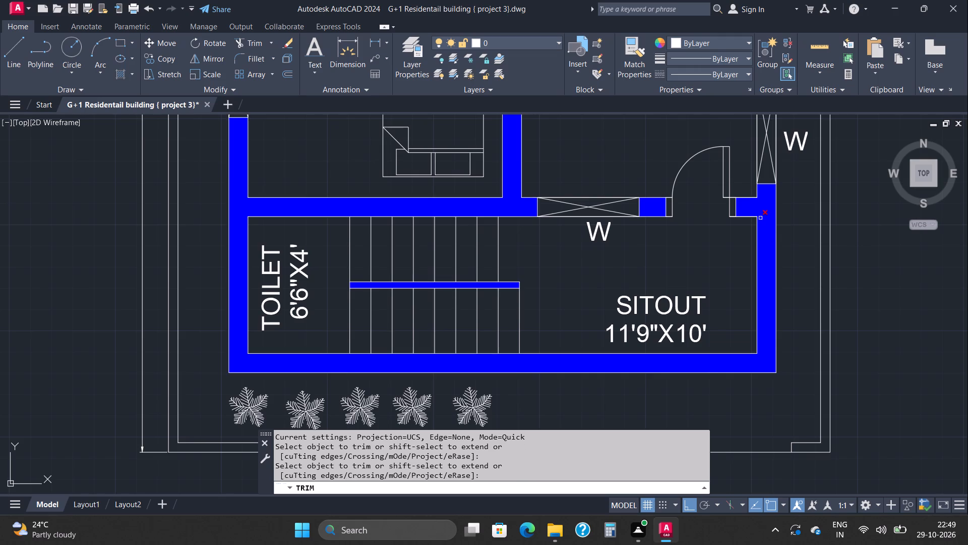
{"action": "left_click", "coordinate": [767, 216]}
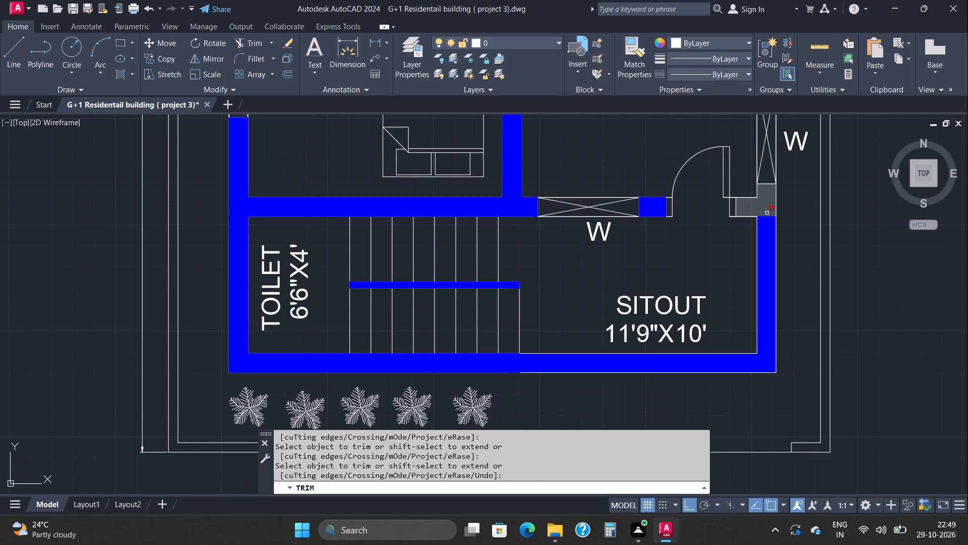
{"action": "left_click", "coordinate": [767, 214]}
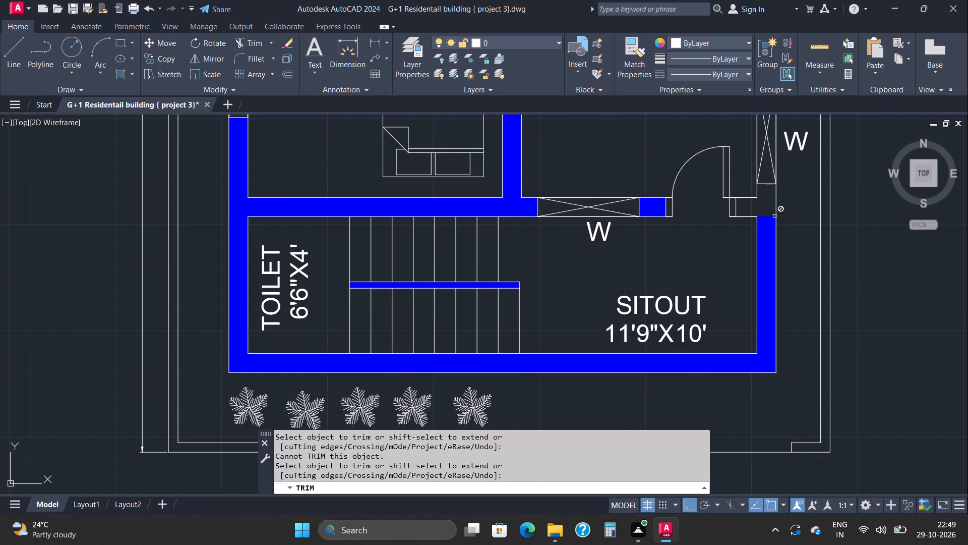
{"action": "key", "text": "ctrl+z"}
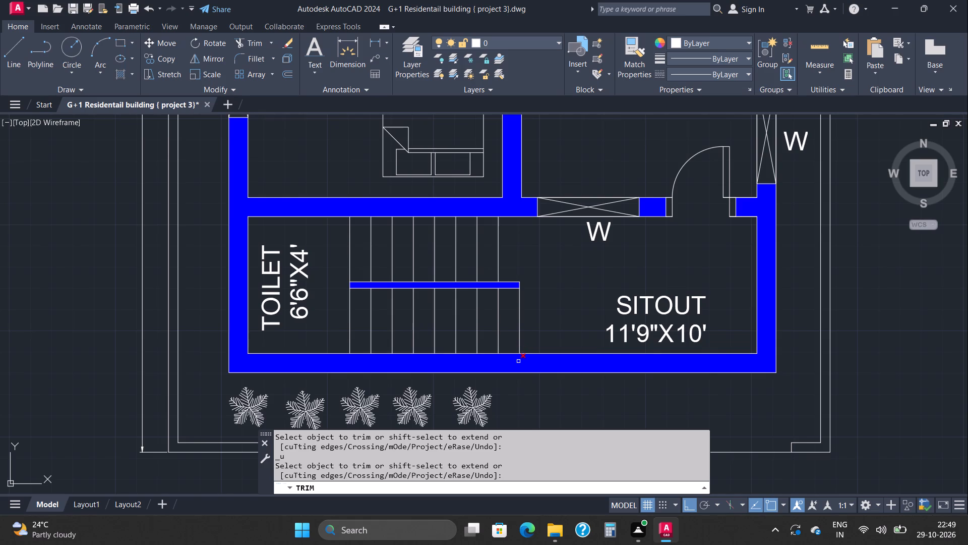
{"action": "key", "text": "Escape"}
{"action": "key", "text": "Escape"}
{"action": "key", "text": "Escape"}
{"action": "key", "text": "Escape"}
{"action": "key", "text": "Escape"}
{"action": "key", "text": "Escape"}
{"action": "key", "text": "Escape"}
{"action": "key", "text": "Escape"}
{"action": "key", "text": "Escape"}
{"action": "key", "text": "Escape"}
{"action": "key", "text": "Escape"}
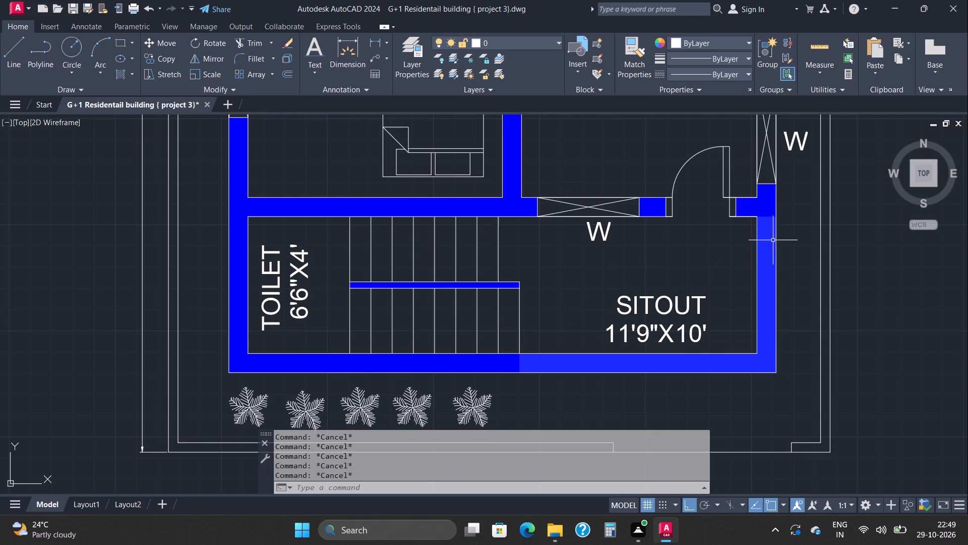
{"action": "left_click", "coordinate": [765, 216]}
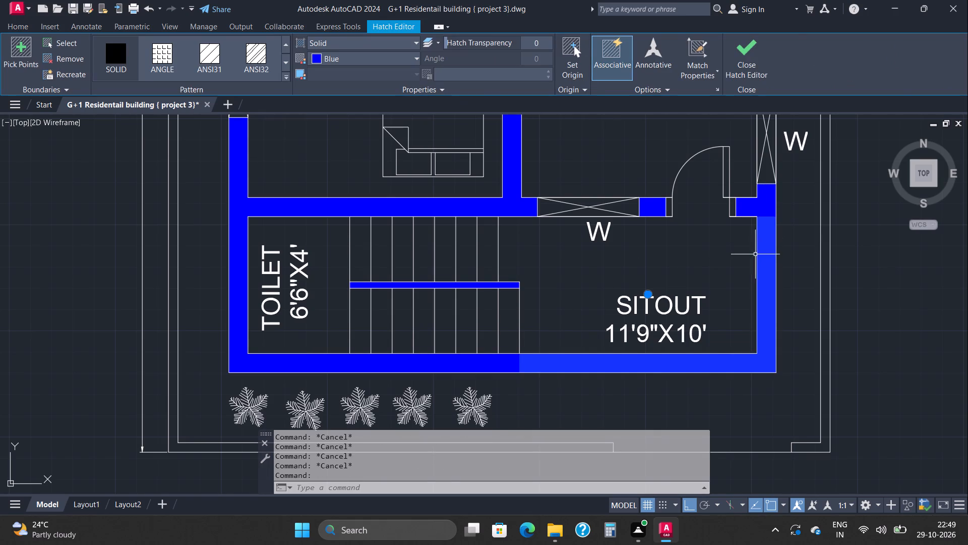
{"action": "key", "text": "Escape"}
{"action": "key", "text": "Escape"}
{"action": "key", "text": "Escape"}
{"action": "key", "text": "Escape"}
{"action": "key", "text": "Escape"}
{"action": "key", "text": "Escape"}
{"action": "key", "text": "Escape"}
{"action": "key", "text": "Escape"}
Delete the closing line across the front wall at the end of the staircase.
{"action": "scroll", "coordinate": [522, 361], "scroll_direction": "up", "scroll_amount": 3}
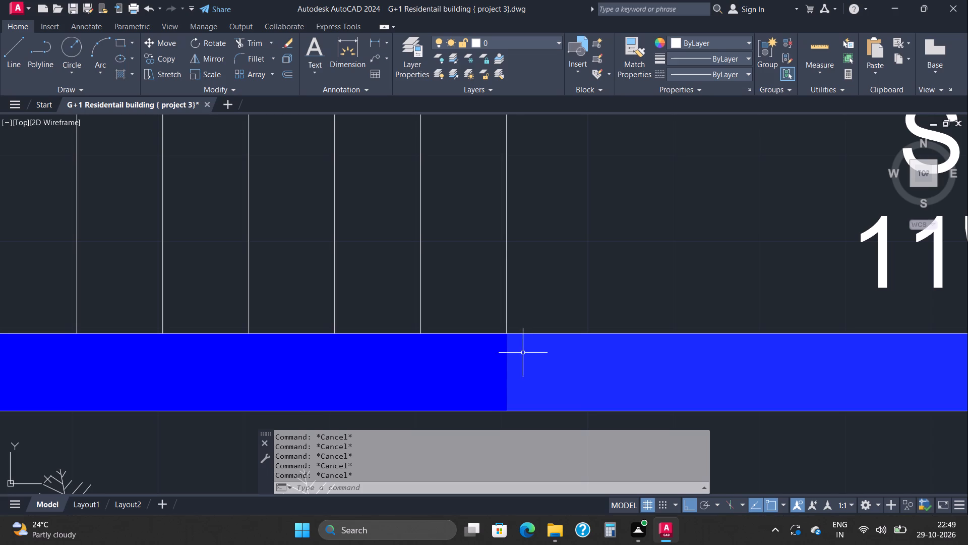
{"action": "left_click", "coordinate": [507, 363]}
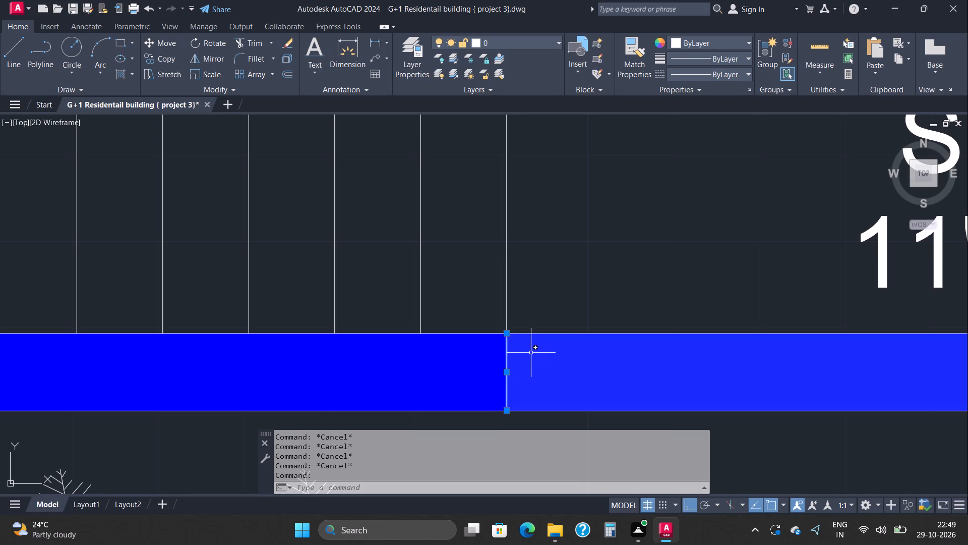
{"action": "key", "text": "Delete"}
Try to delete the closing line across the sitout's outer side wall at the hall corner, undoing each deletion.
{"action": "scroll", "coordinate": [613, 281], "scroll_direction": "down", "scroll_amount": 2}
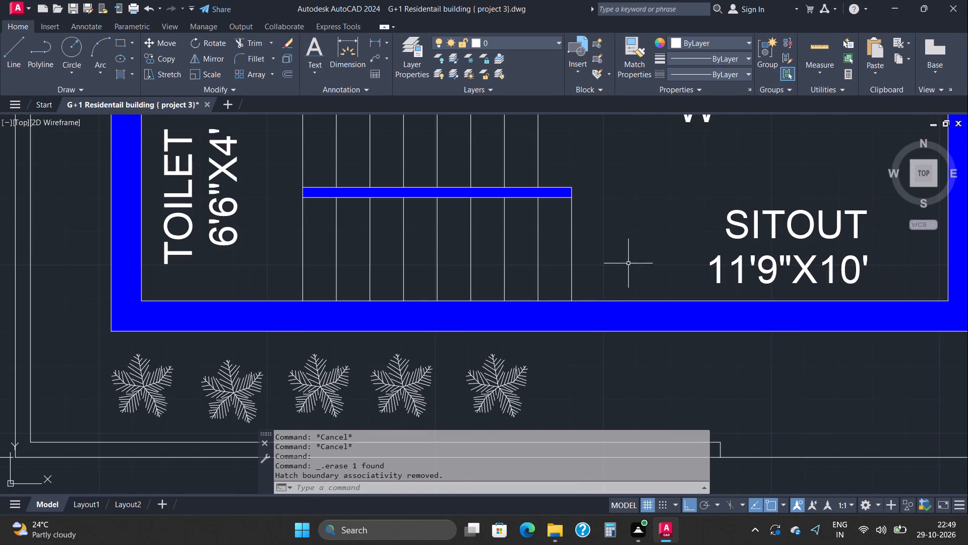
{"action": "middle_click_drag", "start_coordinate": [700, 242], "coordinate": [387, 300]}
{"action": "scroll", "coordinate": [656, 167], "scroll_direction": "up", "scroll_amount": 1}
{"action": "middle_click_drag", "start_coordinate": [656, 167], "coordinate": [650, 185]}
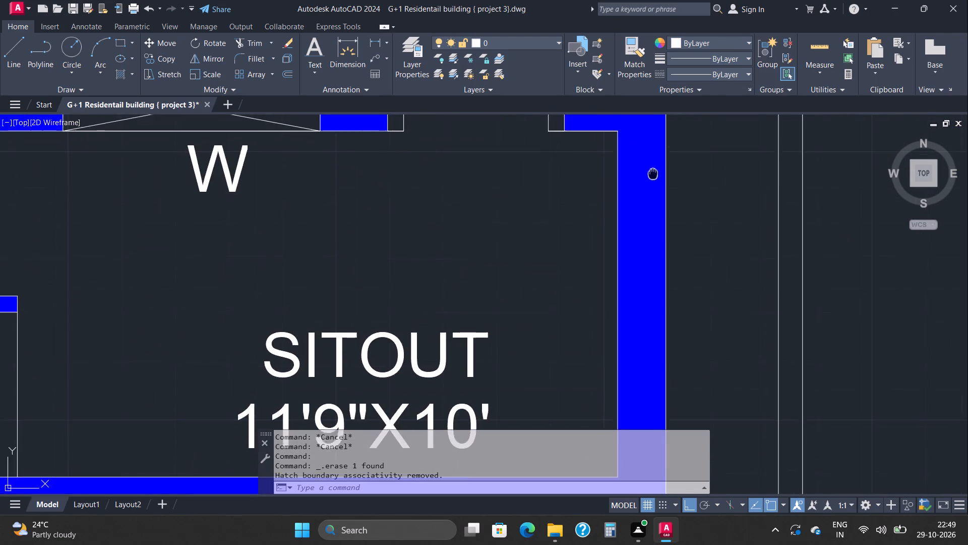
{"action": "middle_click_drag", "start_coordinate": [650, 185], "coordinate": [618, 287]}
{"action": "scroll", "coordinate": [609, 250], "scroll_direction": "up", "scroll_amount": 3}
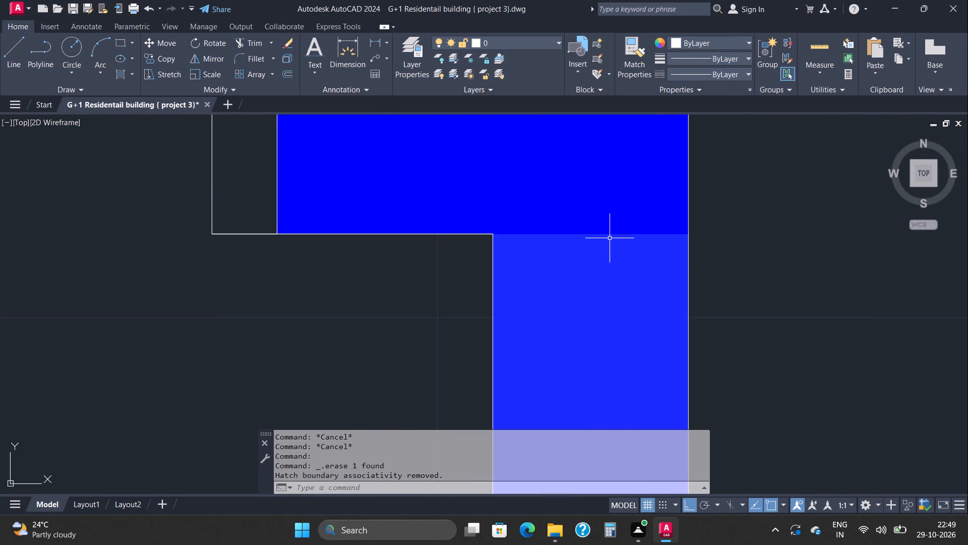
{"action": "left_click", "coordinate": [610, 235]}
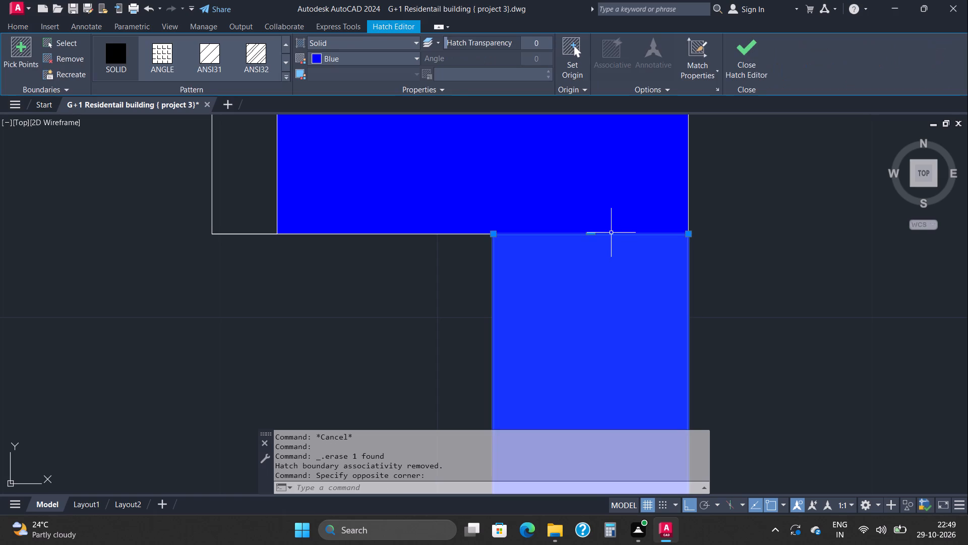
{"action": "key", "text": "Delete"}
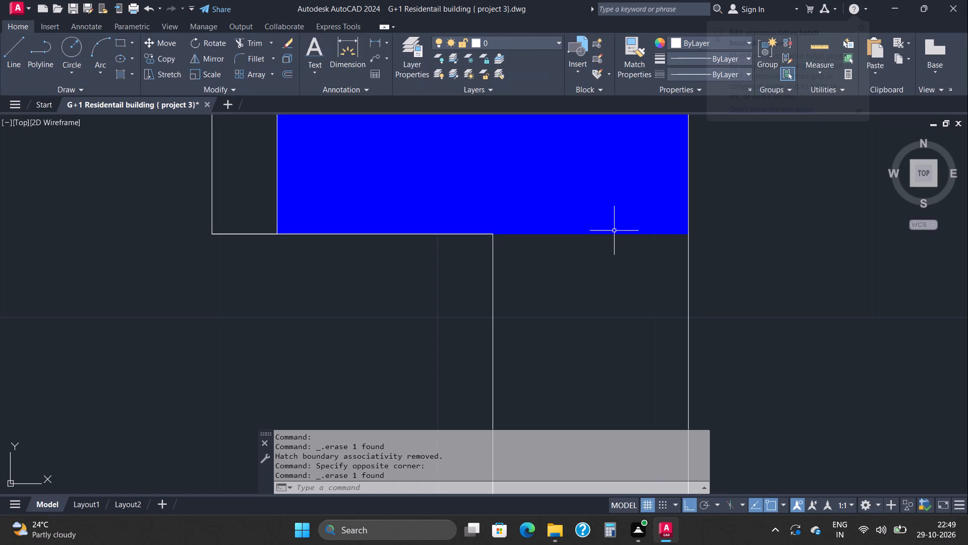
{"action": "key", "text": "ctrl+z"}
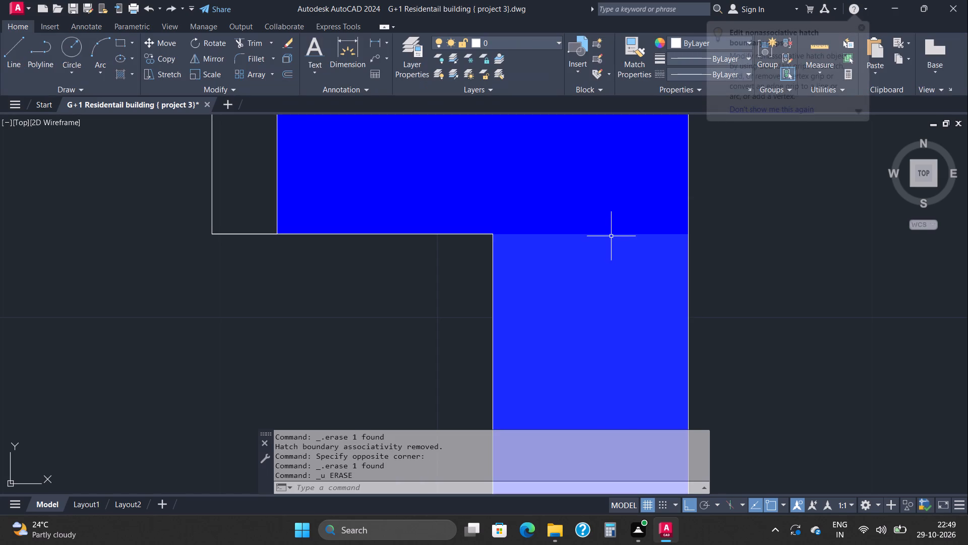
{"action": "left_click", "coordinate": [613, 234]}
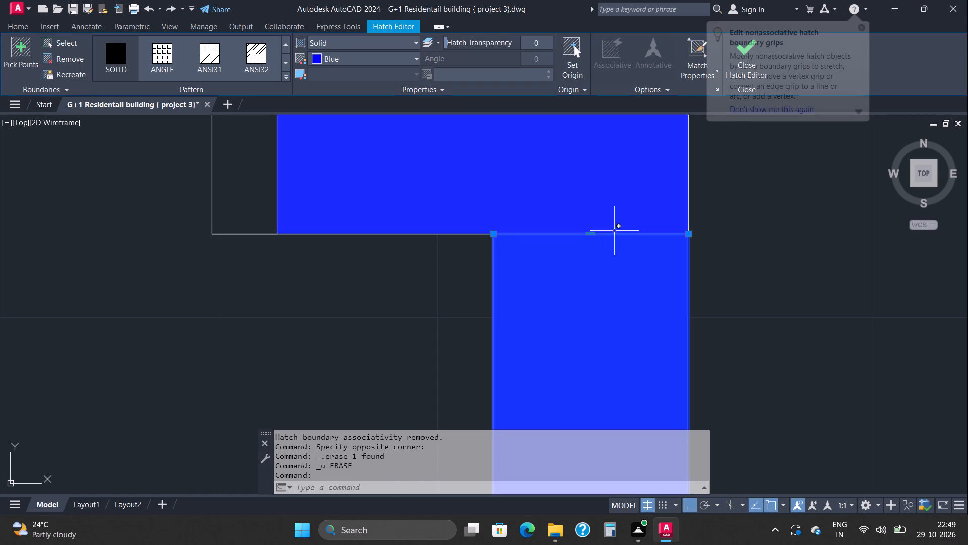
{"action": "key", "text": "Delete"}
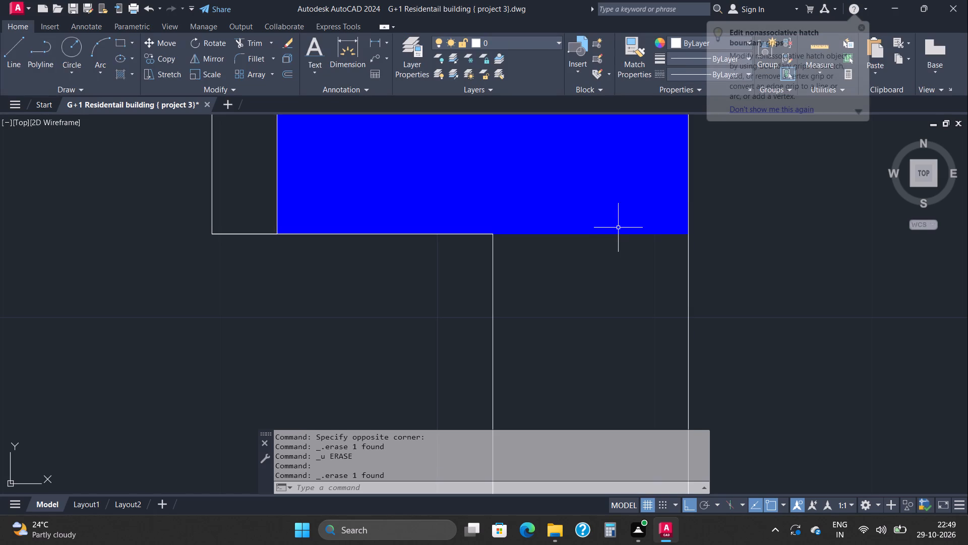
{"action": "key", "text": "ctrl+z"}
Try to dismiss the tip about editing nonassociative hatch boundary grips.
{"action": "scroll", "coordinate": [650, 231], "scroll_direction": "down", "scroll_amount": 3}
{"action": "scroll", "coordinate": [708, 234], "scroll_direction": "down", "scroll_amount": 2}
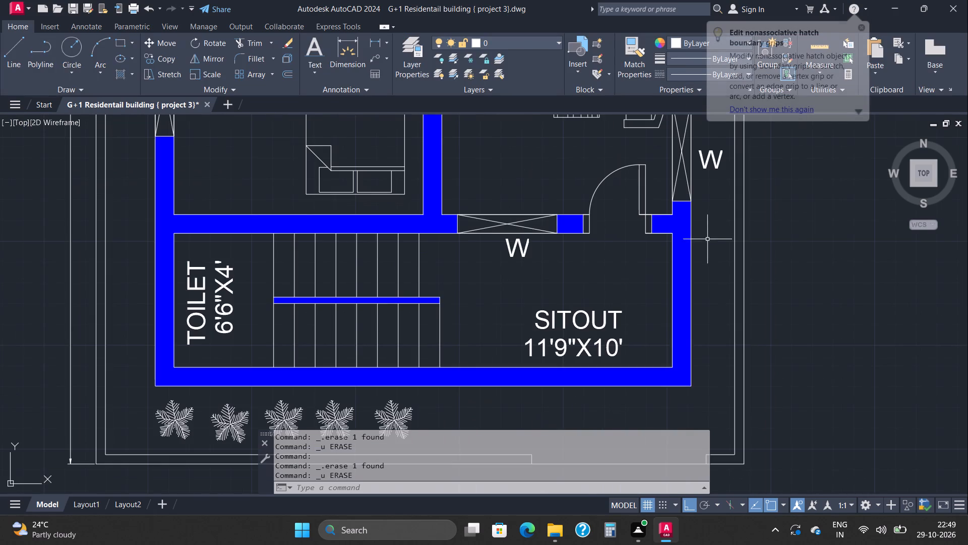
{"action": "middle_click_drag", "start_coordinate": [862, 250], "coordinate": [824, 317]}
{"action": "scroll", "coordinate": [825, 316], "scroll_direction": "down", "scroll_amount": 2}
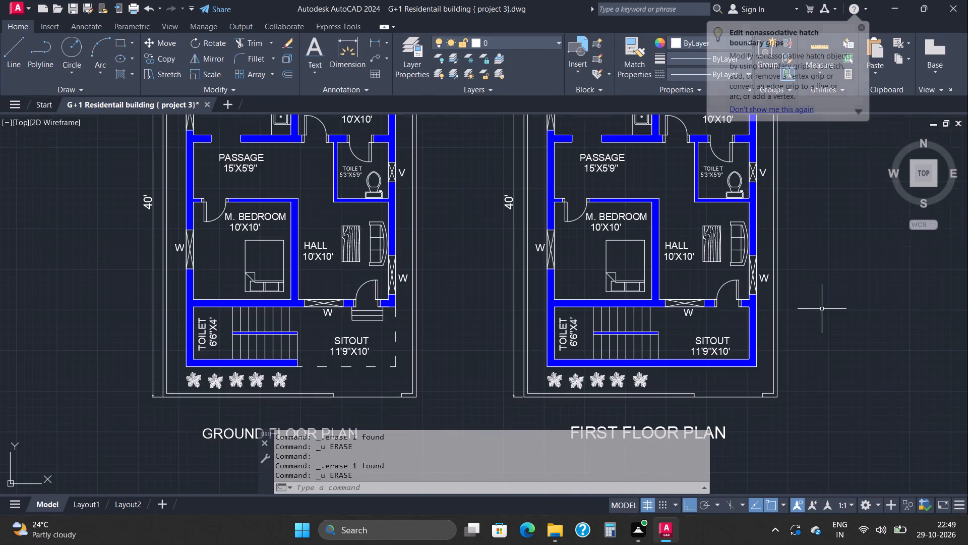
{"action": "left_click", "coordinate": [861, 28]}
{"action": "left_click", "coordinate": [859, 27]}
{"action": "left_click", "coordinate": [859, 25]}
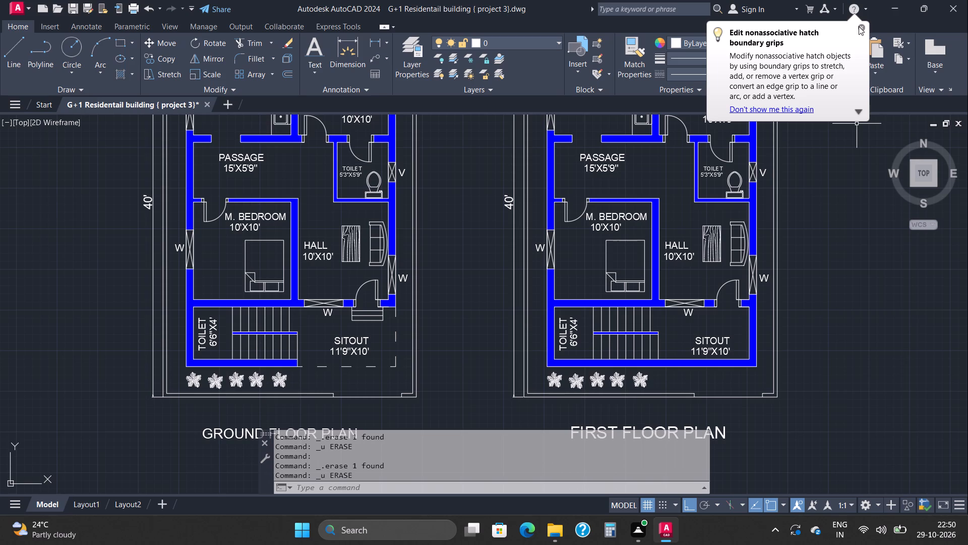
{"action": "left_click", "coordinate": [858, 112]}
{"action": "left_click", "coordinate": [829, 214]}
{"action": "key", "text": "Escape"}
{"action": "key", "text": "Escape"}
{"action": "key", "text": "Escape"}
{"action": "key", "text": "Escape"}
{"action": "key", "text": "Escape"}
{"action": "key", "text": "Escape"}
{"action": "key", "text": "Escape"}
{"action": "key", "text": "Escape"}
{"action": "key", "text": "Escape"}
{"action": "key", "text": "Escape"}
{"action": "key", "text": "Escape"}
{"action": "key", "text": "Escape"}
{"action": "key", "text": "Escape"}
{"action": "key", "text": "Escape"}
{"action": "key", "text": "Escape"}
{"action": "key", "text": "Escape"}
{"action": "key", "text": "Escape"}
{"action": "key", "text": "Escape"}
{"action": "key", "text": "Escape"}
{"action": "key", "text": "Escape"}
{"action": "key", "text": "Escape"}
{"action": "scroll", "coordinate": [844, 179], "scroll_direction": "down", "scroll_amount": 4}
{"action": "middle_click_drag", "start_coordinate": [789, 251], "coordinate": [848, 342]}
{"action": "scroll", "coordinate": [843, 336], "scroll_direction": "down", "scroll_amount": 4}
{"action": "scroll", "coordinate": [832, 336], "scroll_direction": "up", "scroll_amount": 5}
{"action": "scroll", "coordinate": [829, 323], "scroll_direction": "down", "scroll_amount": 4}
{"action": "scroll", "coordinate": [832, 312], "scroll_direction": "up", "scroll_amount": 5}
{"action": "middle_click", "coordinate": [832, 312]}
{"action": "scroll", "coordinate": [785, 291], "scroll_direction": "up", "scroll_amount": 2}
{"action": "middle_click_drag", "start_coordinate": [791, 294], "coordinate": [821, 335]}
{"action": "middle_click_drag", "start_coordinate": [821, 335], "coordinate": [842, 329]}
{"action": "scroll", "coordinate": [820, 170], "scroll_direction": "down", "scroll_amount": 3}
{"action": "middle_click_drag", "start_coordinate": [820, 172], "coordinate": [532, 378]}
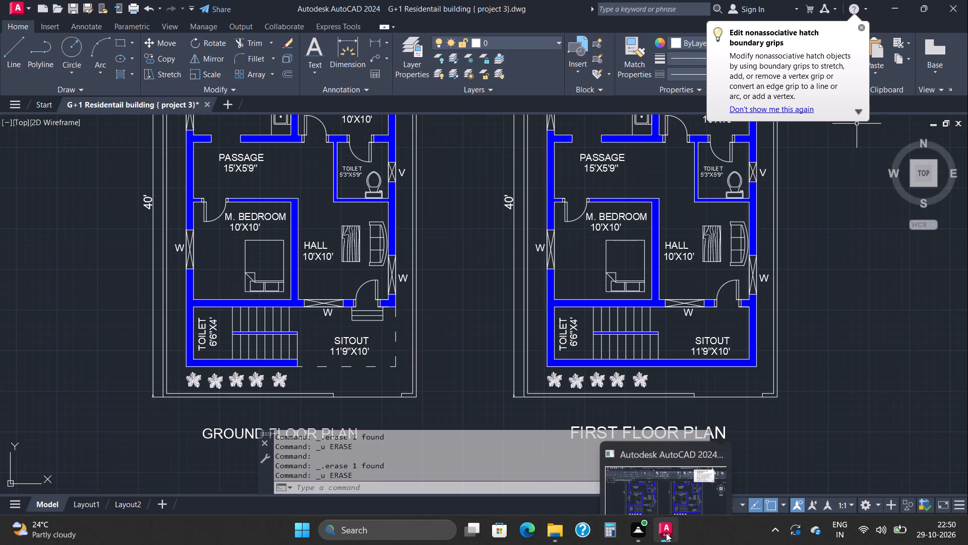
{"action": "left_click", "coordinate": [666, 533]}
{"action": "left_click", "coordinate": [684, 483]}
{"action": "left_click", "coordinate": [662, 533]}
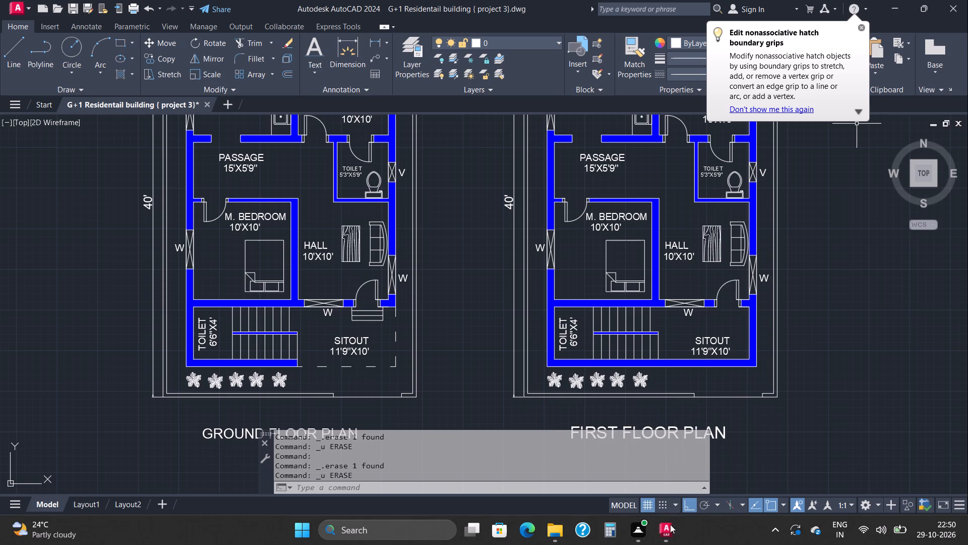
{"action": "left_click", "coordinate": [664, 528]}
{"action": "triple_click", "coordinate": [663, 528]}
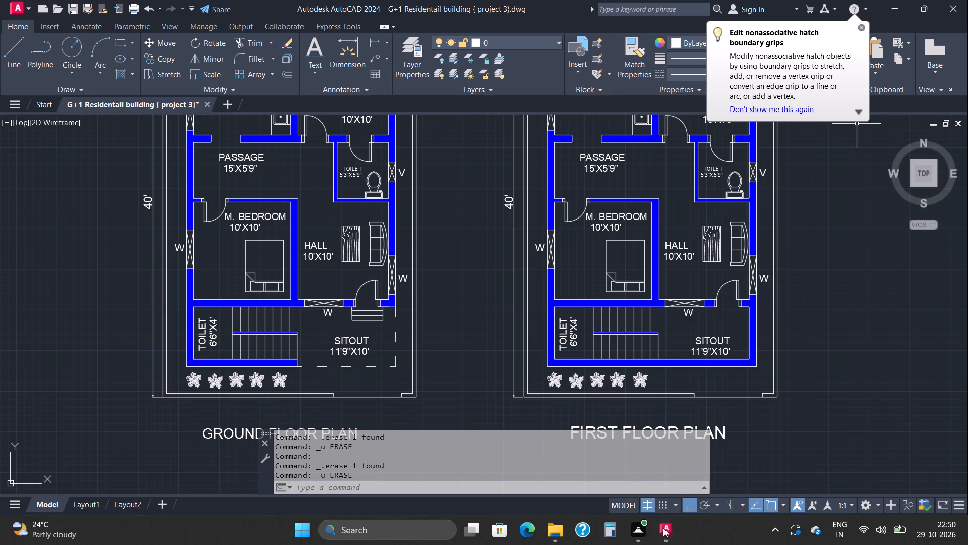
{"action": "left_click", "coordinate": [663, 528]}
Open the Windows power options.
{"action": "left_click", "coordinate": [294, 526]}
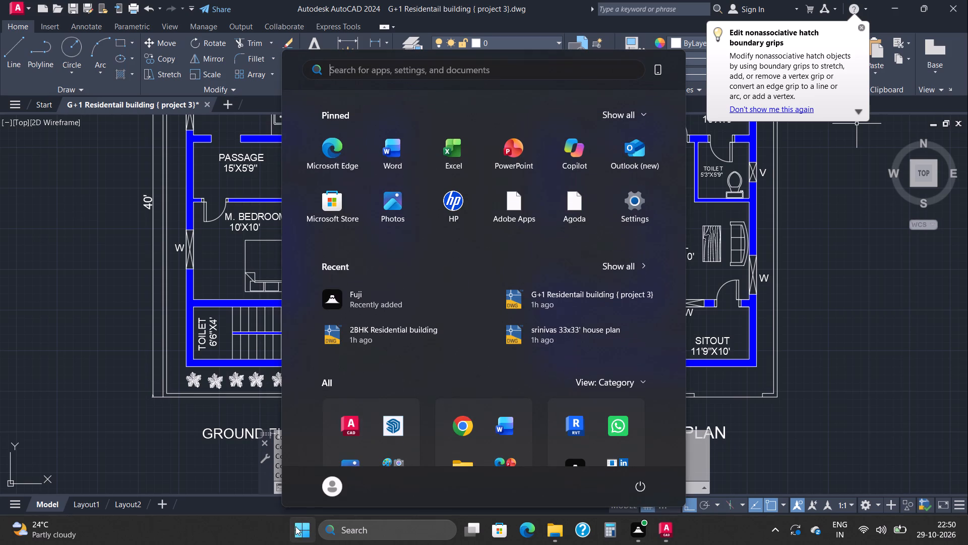
{"action": "left_click", "coordinate": [645, 489]}
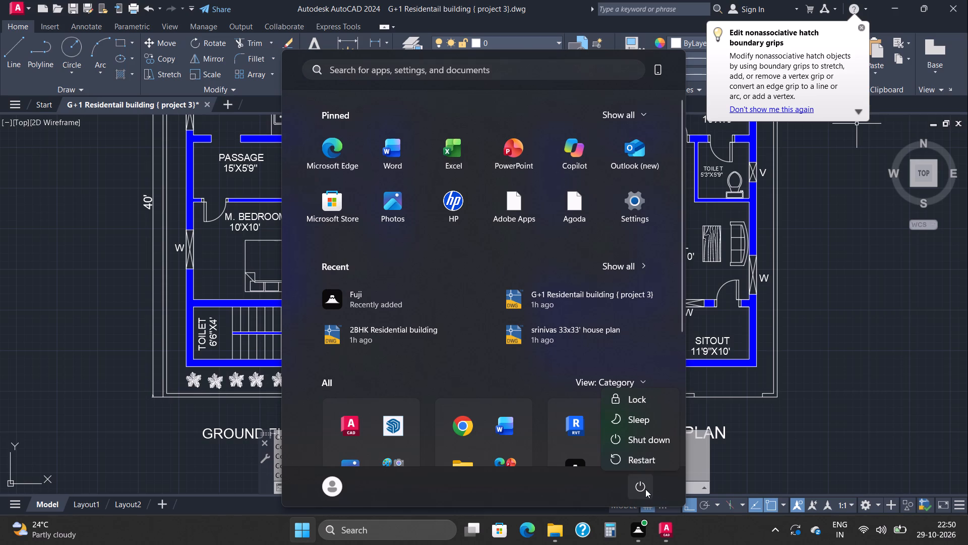
{"action": "left_click", "coordinate": [738, 460]}
{"action": "left_click", "coordinate": [740, 460]}
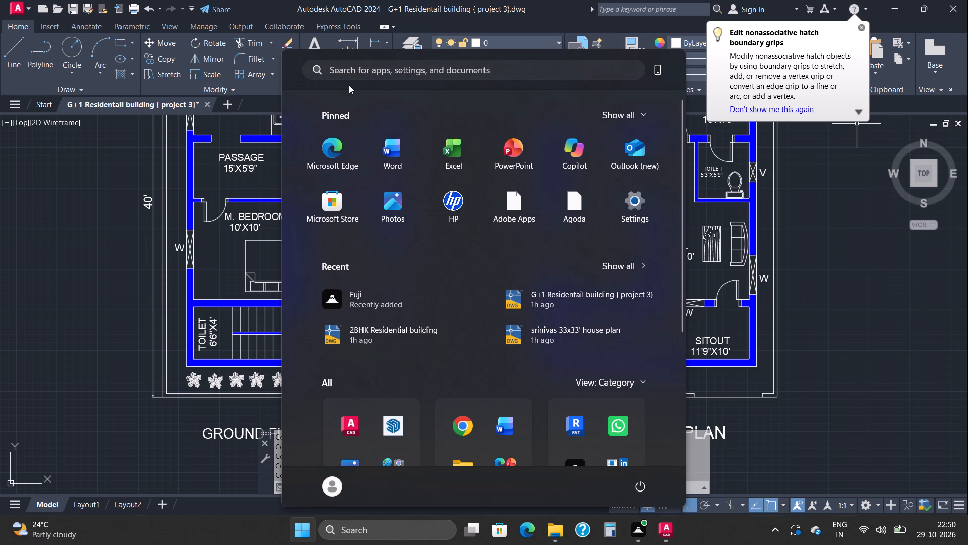
{"action": "scroll", "coordinate": [781, 444], "scroll_direction": "down", "scroll_amount": 3}
{"action": "double_click", "coordinate": [860, 122]}
{"action": "left_click", "coordinate": [638, 482]}
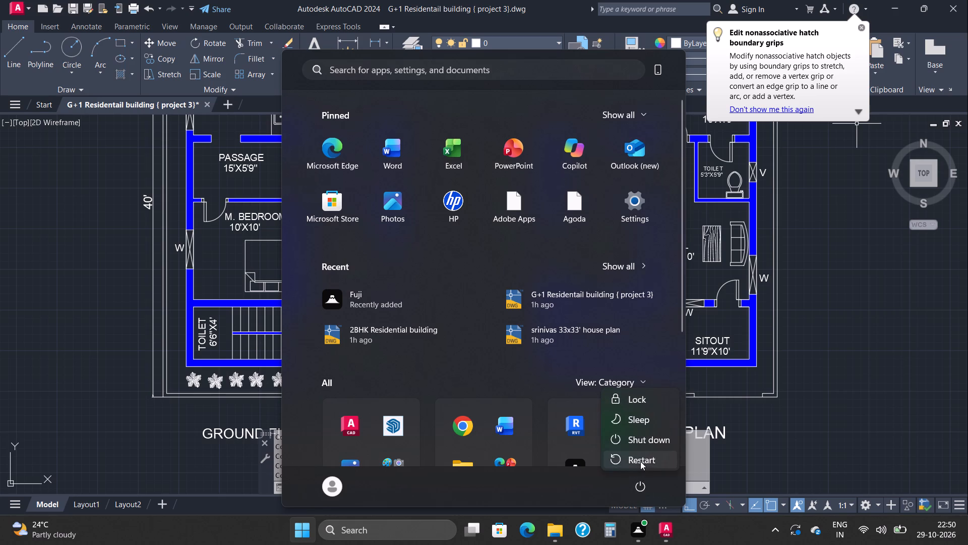
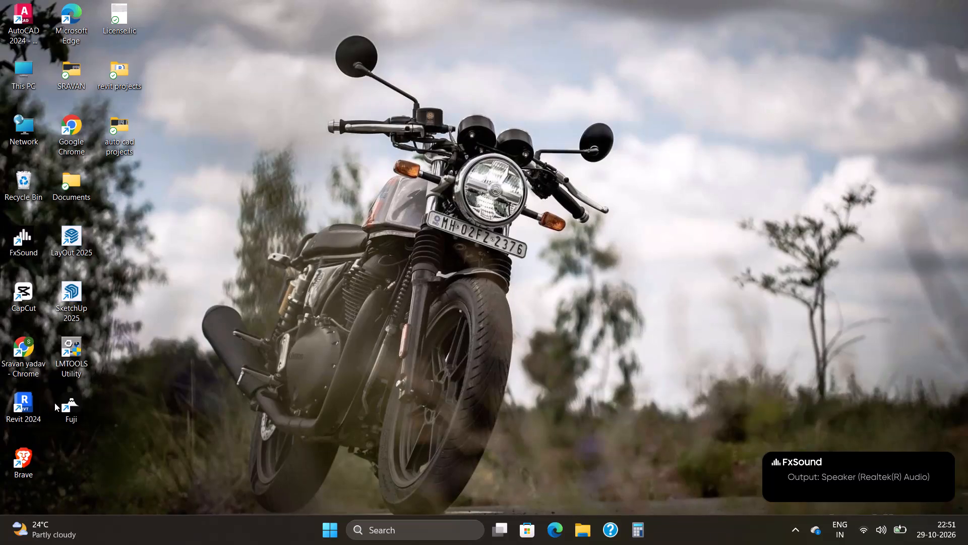
Launch Fuji from the desktop.
{"action": "left_click", "coordinate": [73, 403]}
{"action": "left_click", "coordinate": [72, 402]}
{"action": "left_click", "coordinate": [72, 401]}
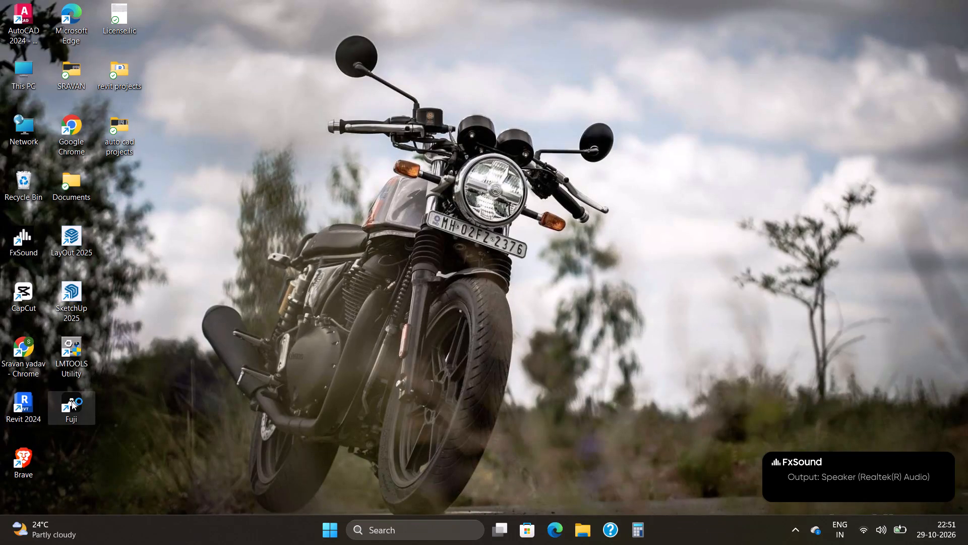
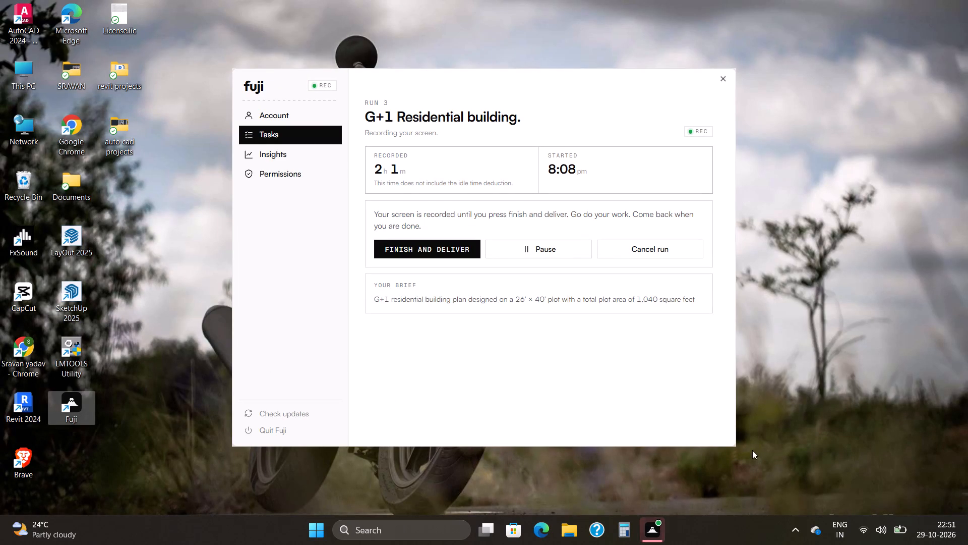
Open the drawing G+1 Residentail building ( project 3) from the auto cad projects folder in AutoCAD and dismiss the recovery notice.
{"action": "double_click", "coordinate": [126, 130]}
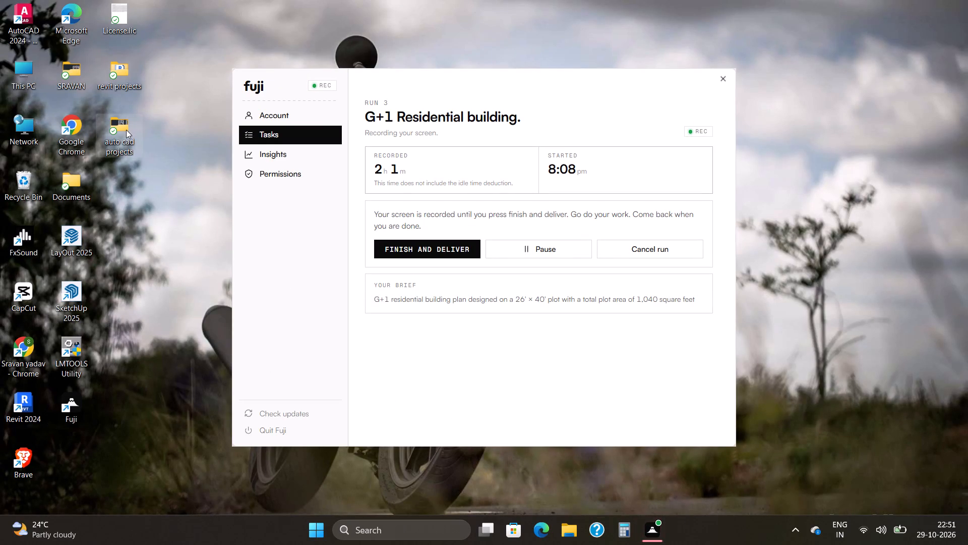
{"action": "left_click", "coordinate": [118, 124]}
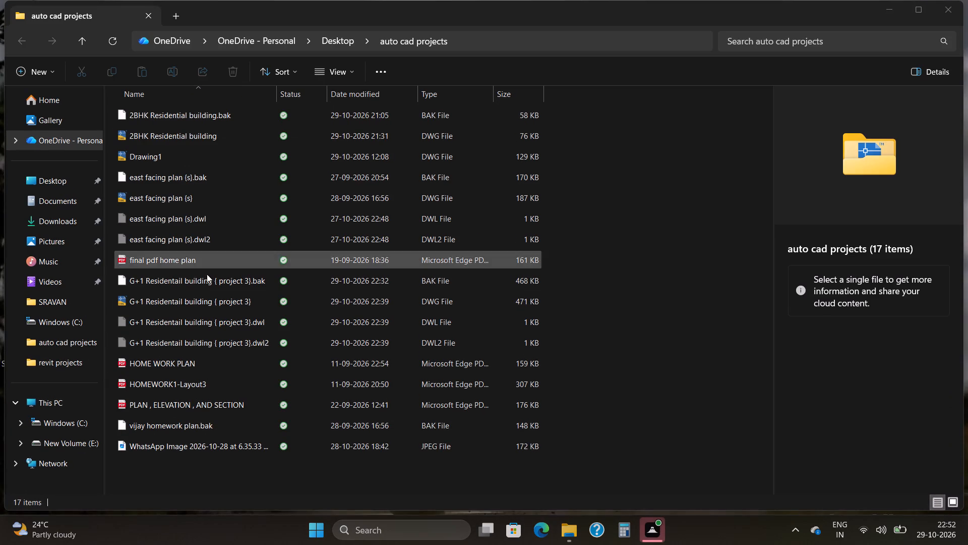
{"action": "double_click", "coordinate": [191, 295]}
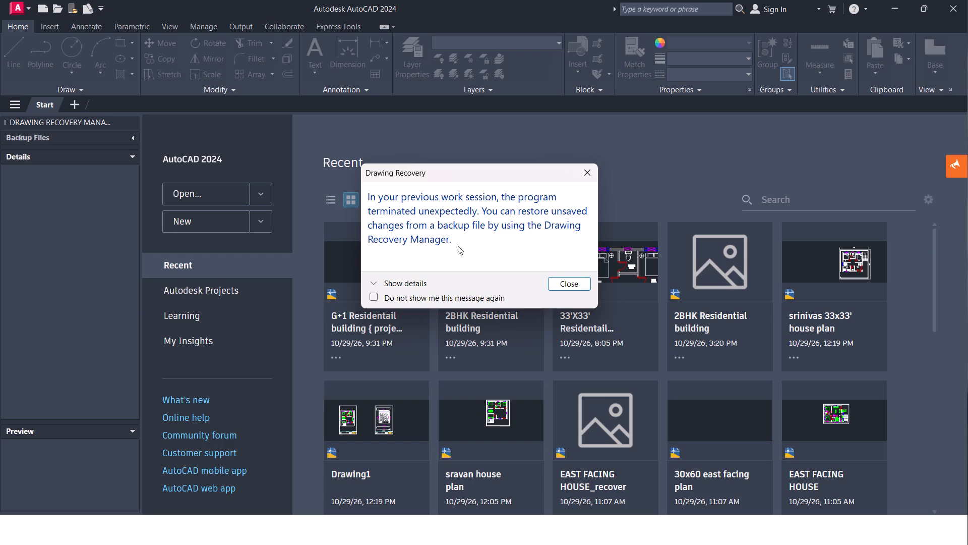
{"action": "left_click", "coordinate": [555, 287]}
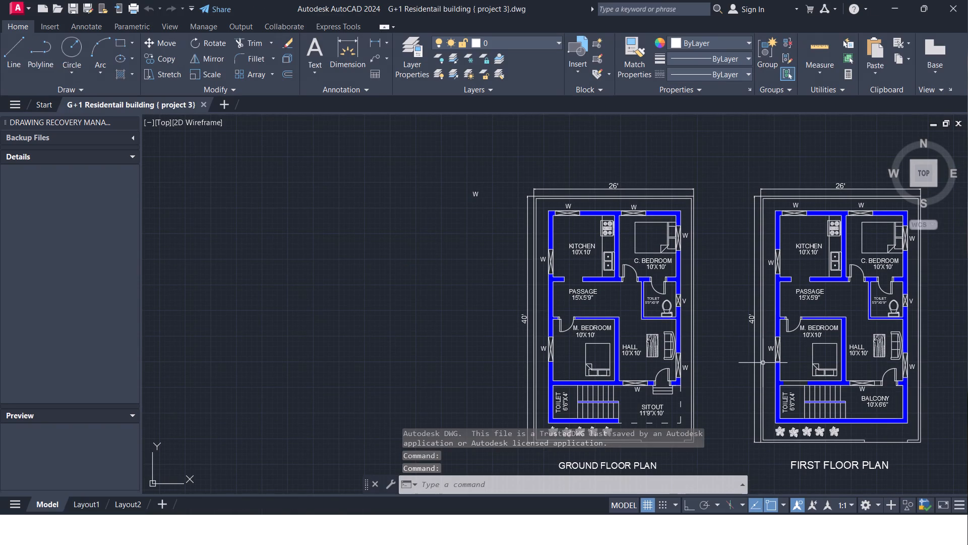
Delete the stray W label lying outside the ground floor plan, beyond its upper-left corner.
{"action": "middle_click_drag", "start_coordinate": [733, 345], "coordinate": [676, 311]}
{"action": "middle_click_drag", "start_coordinate": [673, 305], "coordinate": [647, 297]}
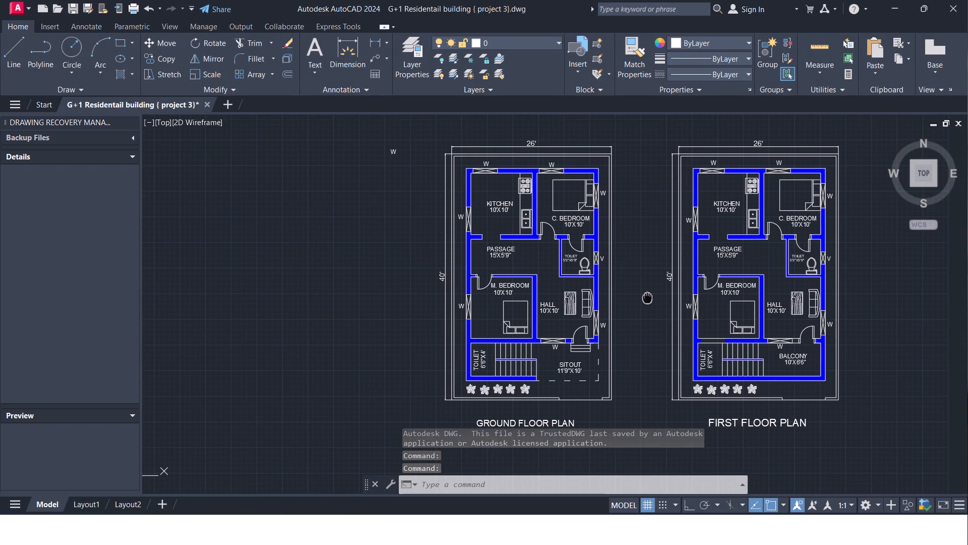
{"action": "middle_click_drag", "start_coordinate": [647, 297], "coordinate": [646, 297]}
{"action": "left_click_drag", "start_coordinate": [404, 154], "coordinate": [404, 146]}
{"action": "left_click", "coordinate": [359, 155]}
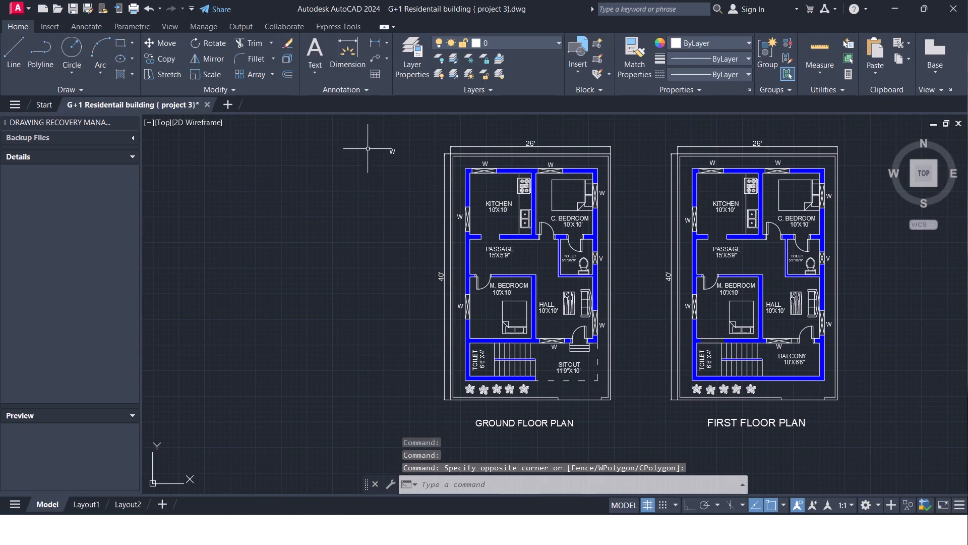
{"action": "left_click", "coordinate": [373, 140]}
{"action": "left_click", "coordinate": [411, 165]}
{"action": "key", "text": "Delete"}
{"action": "key", "text": "Delete"}
{"action": "key", "text": "Delete"}
{"action": "key", "text": "Delete"}
{"action": "key", "text": "Delete"}
{"action": "key", "text": "Delete"}
{"action": "key", "text": "Delete"}
{"action": "key", "text": "Delete"}
{"action": "key", "text": "Delete"}
{"action": "key", "text": "Delete"}
{"action": "key", "text": "Delete"}
{"action": "key", "text": "Delete"}
{"action": "key", "text": "Delete"}
{"action": "key", "text": "Delete"}
{"action": "key", "text": "Delete"}
{"action": "key", "text": "Delete"}
{"action": "key", "text": "Delete"}
{"action": "key", "text": "Delete"}
{"action": "key", "text": "Delete"}
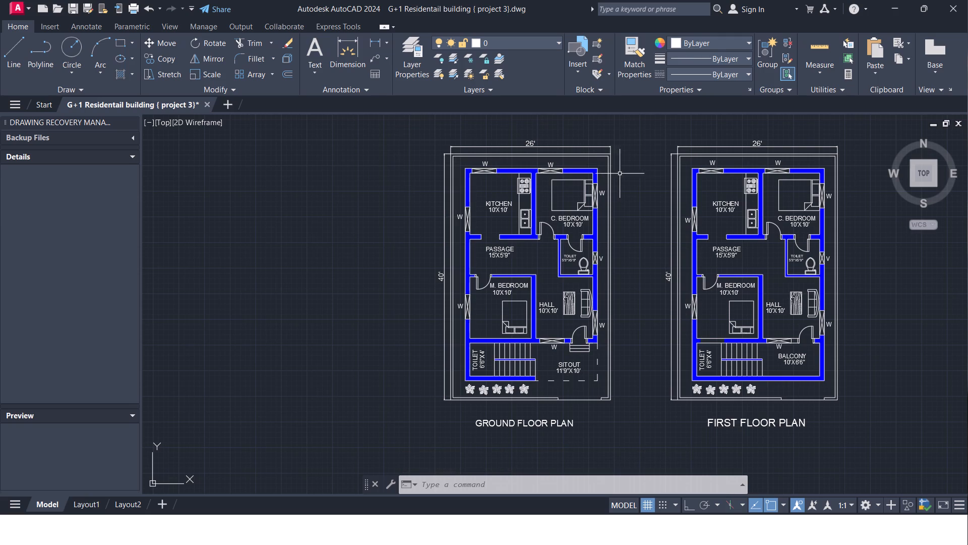
Minimize the AutoCAD window to return to the auto cad projects folder.
{"action": "middle_click_drag", "start_coordinate": [629, 170], "coordinate": [562, 174]}
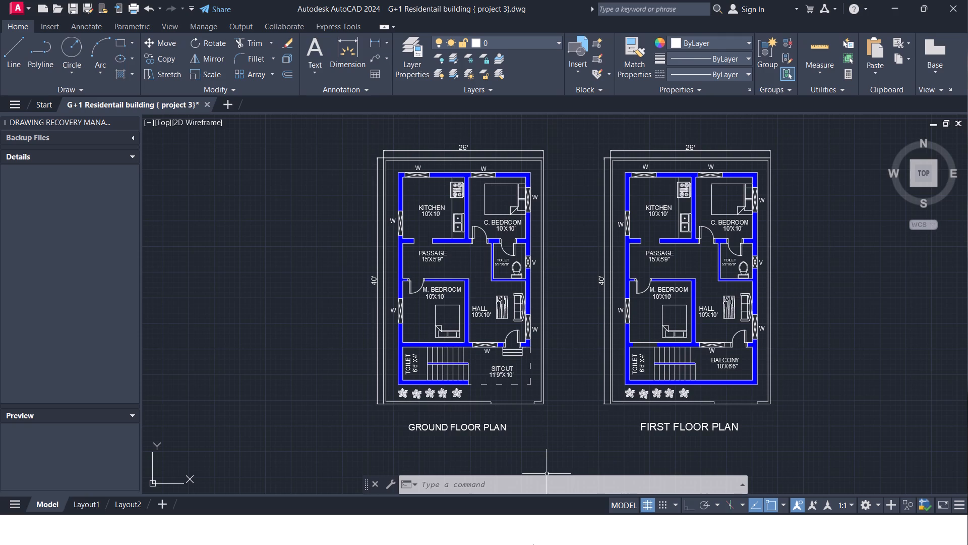
{"action": "left_click", "coordinate": [888, 9]}
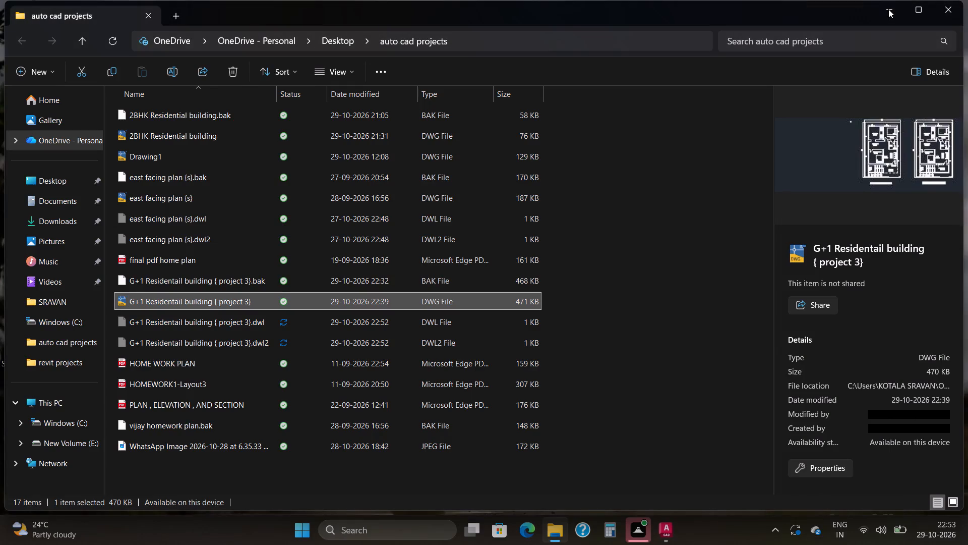
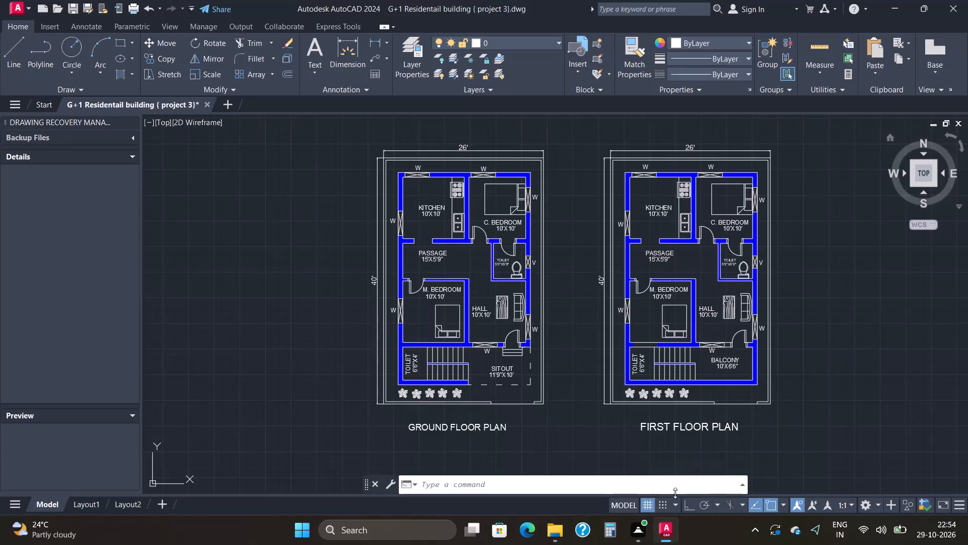
Set up a centred plot with AutoCAD PDF (High Quality Print).pc3, using a window around both floor plans and their titles.
{"action": "scroll", "coordinate": [697, 503], "scroll_direction": "down", "scroll_amount": 1}
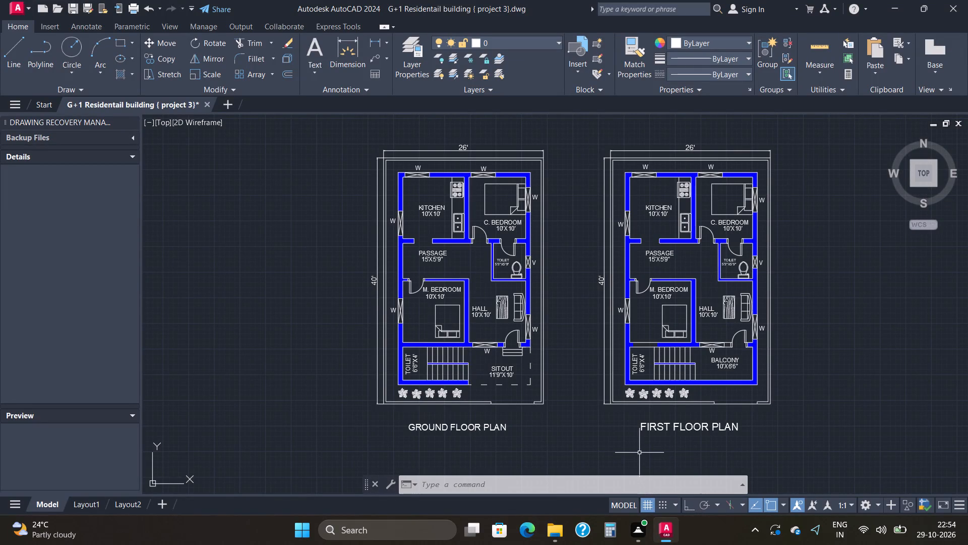
{"action": "key", "text": "shift+Up"}
{"action": "key", "text": "shift+p"}
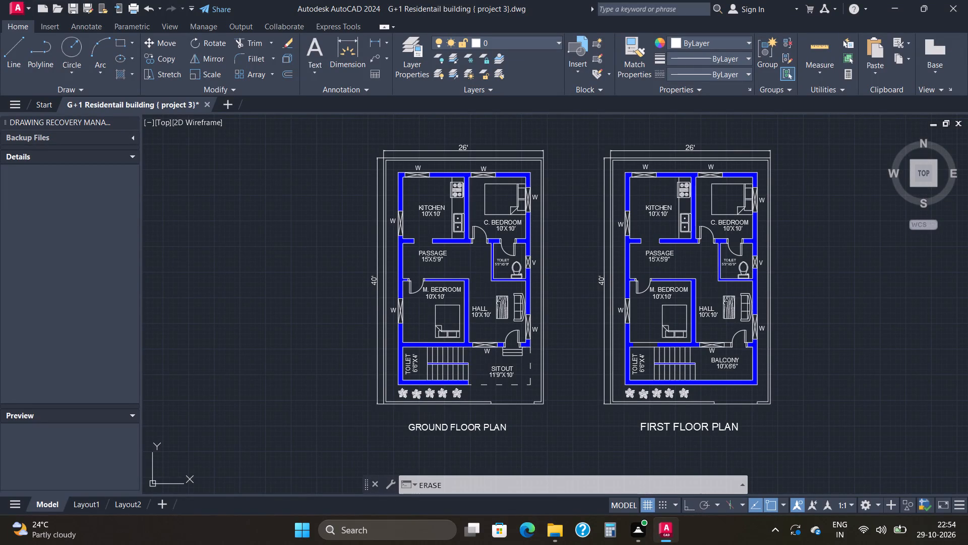
{"action": "key", "text": "ctrl+p"}
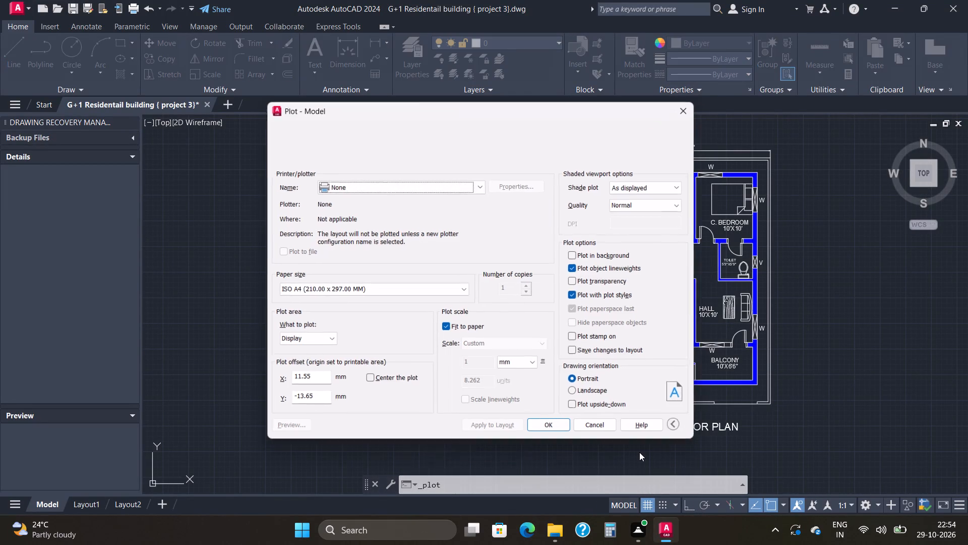
{"action": "left_click", "coordinate": [477, 182]}
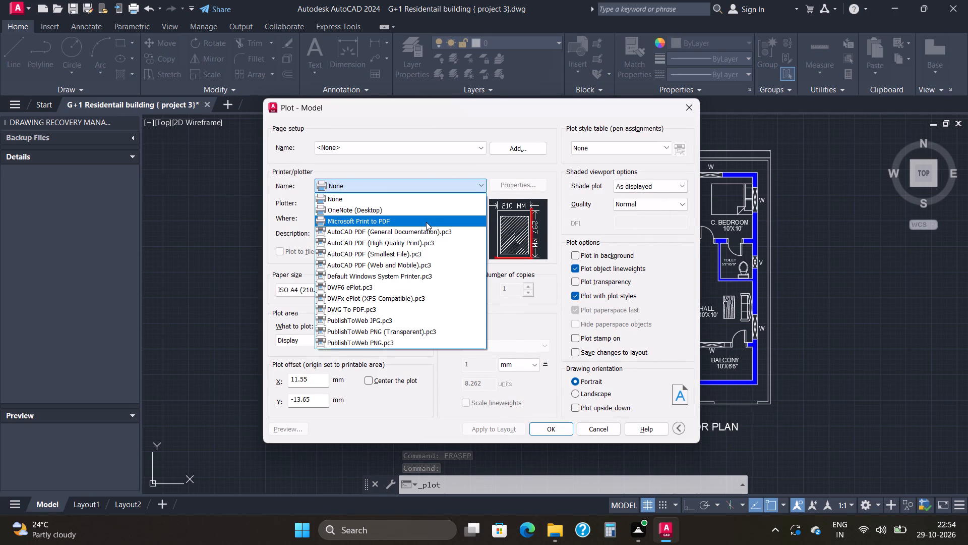
{"action": "left_click", "coordinate": [428, 238]}
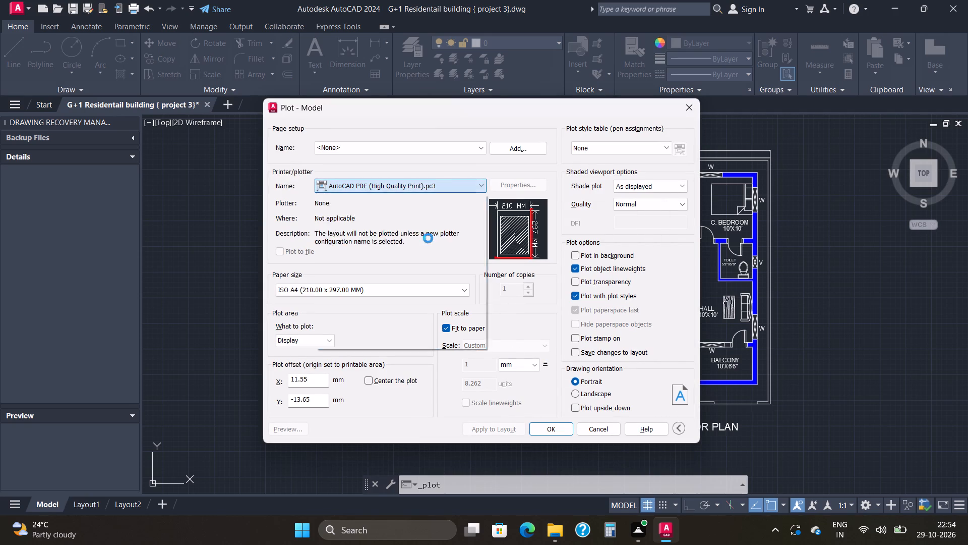
{"action": "left_click", "coordinate": [326, 341]}
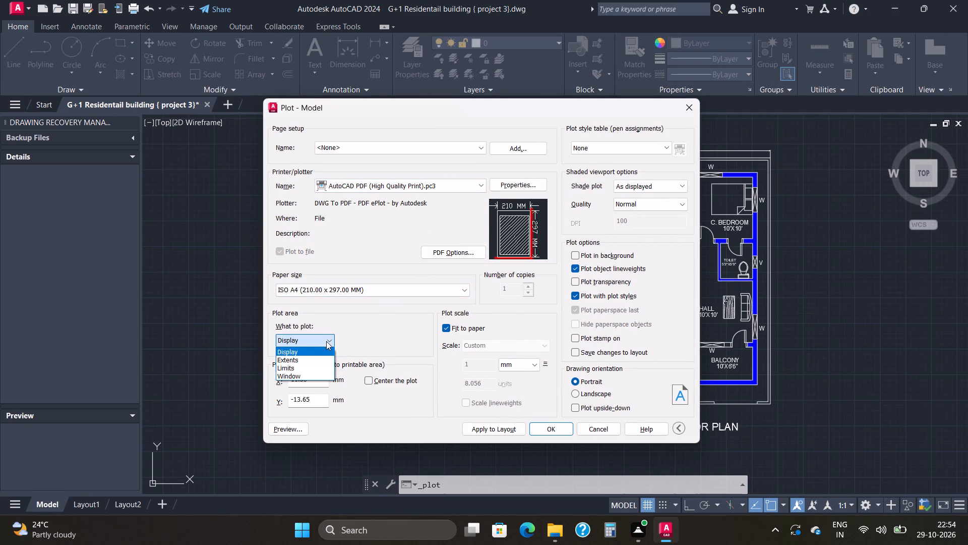
{"action": "left_click", "coordinate": [321, 374]}
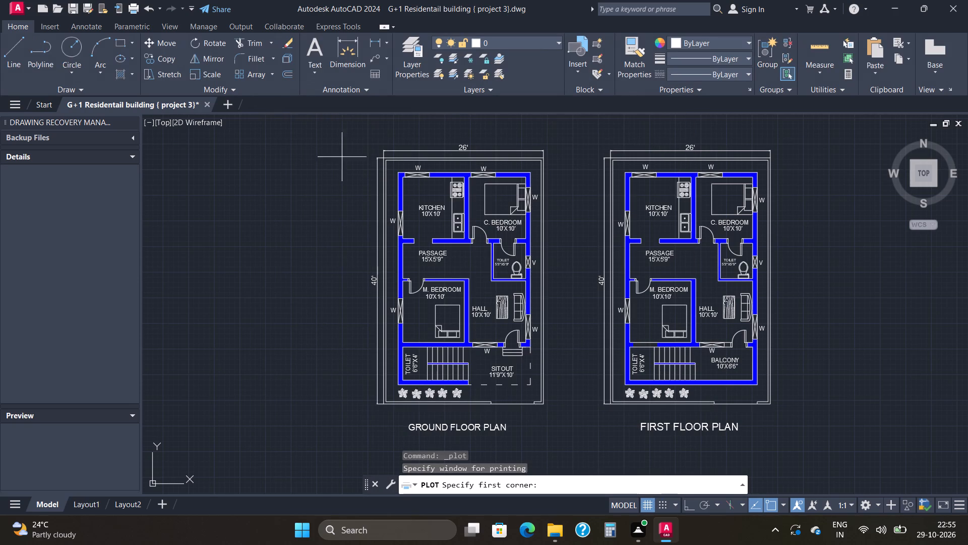
{"action": "left_click", "coordinate": [348, 142]}
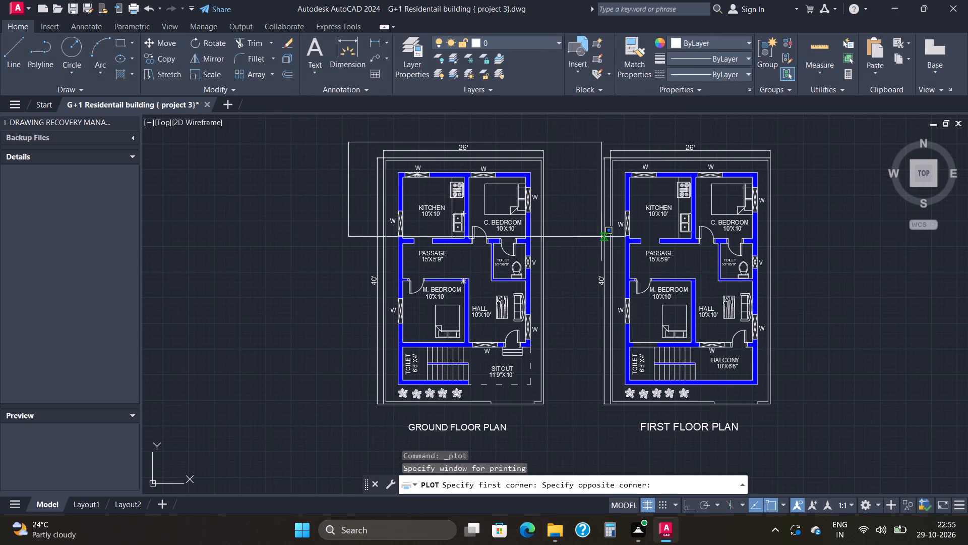
{"action": "left_click", "coordinate": [799, 445]}
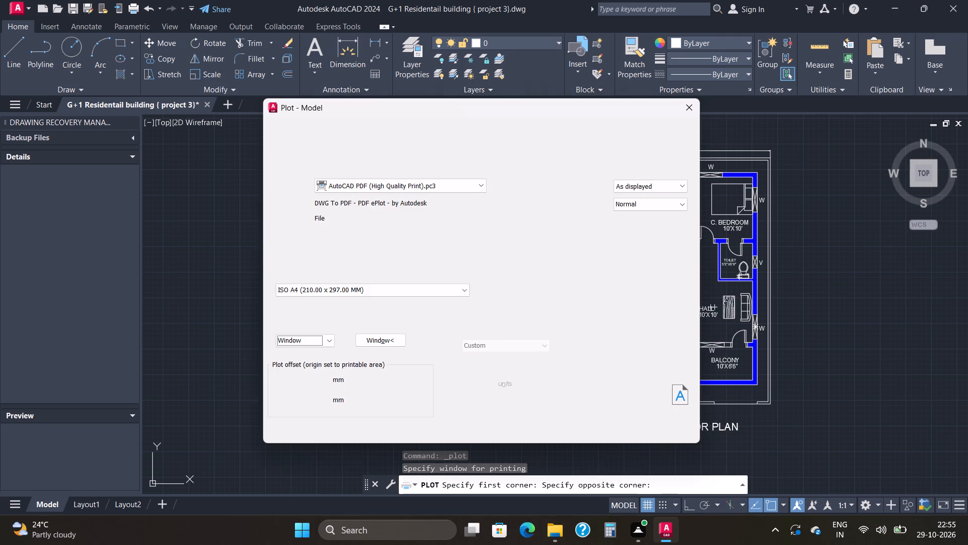
{"action": "left_click", "coordinate": [367, 380]}
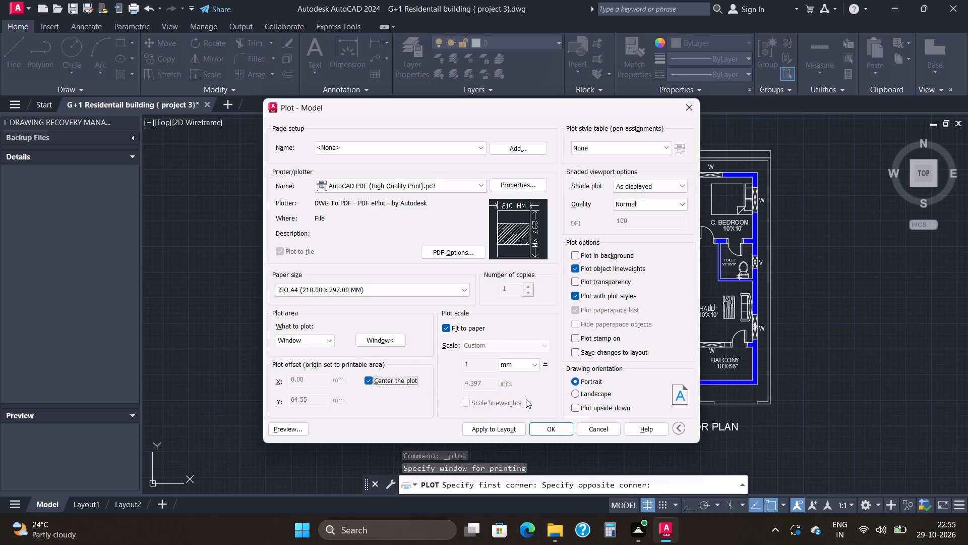
Plot the sheet as a PDF into the Documents folder under the proposed file name and minimize the PDF viewer.
{"action": "left_click", "coordinate": [551, 427]}
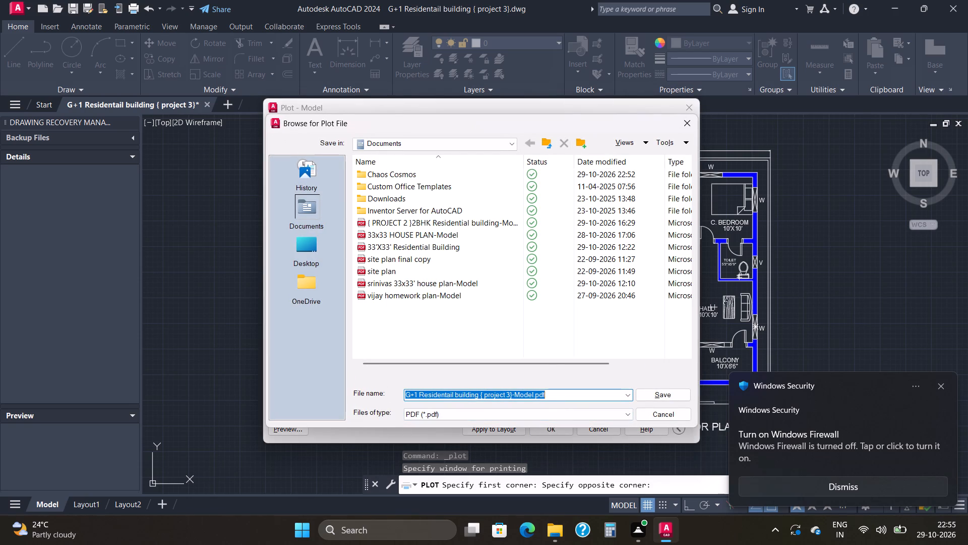
{"action": "double_click", "coordinate": [307, 250]}
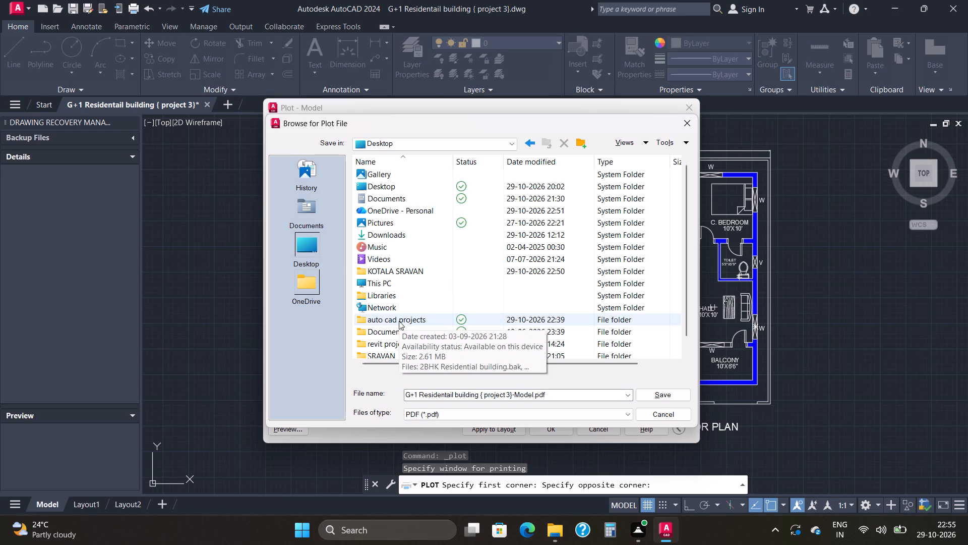
{"action": "left_click", "coordinate": [298, 209]}
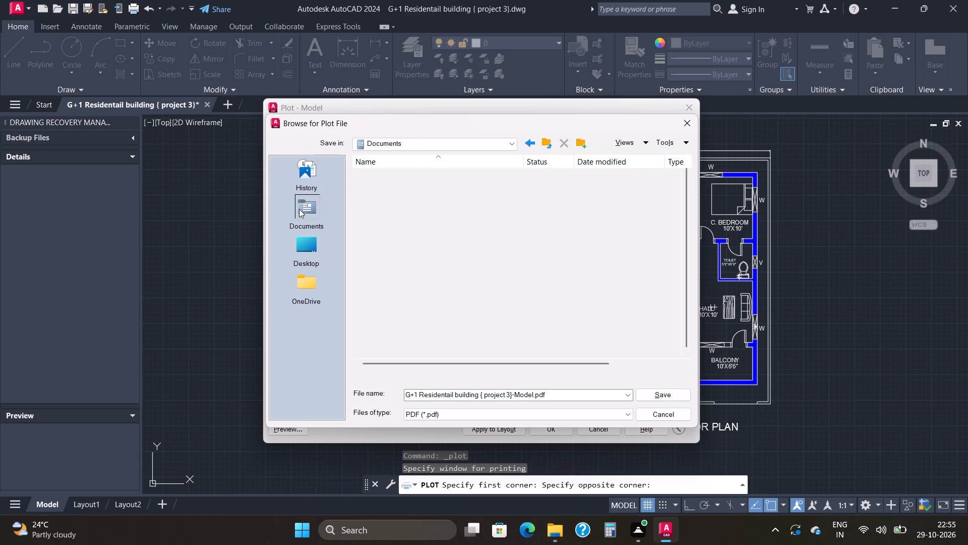
{"action": "left_click", "coordinate": [649, 396]}
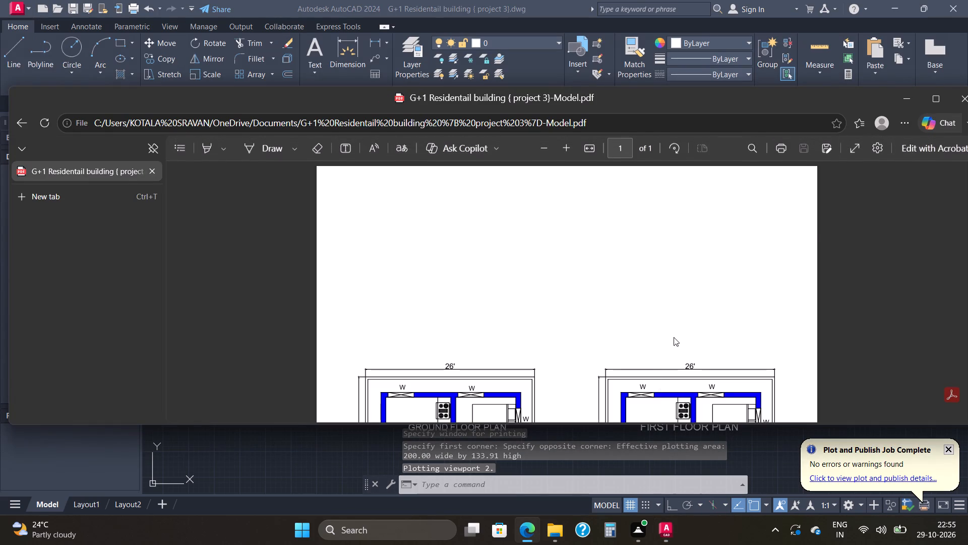
{"action": "left_click", "coordinate": [901, 96]}
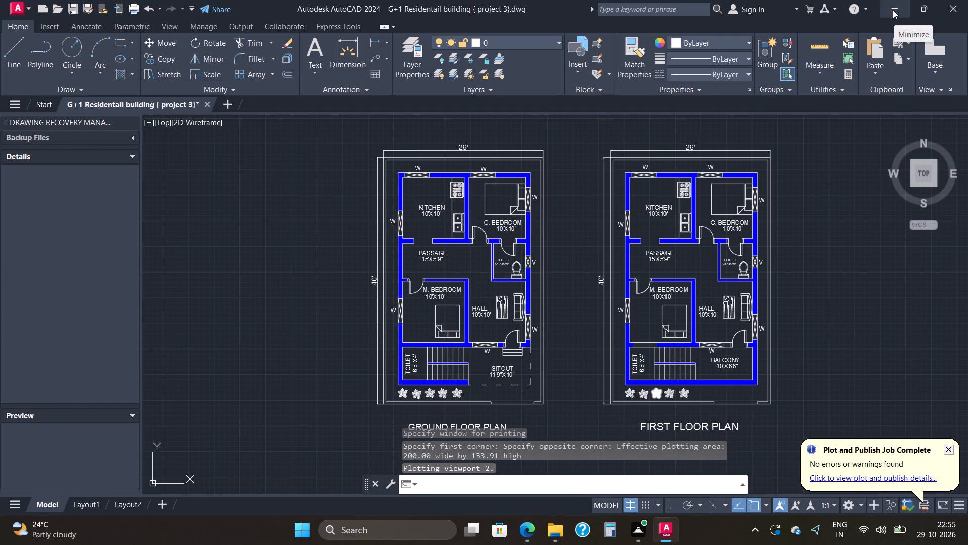
Save the G+1 residential building drawing and minimize the AutoCAD window.
{"action": "key", "text": "ctrl+s"}
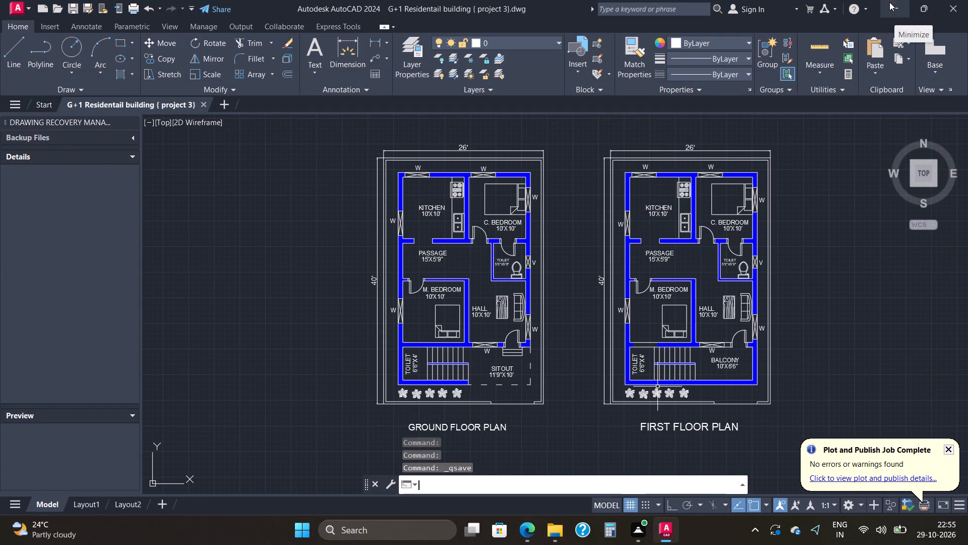
{"action": "left_click", "coordinate": [889, 5]}
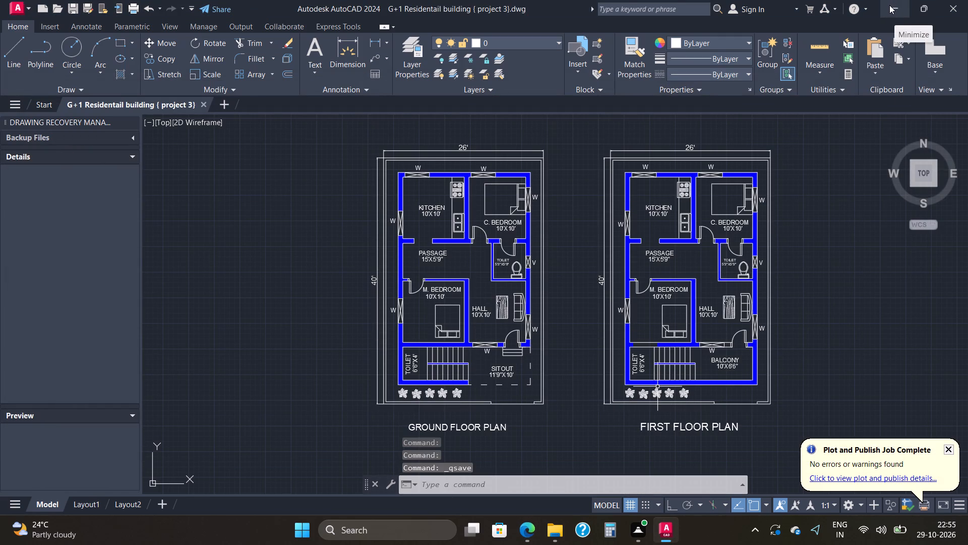